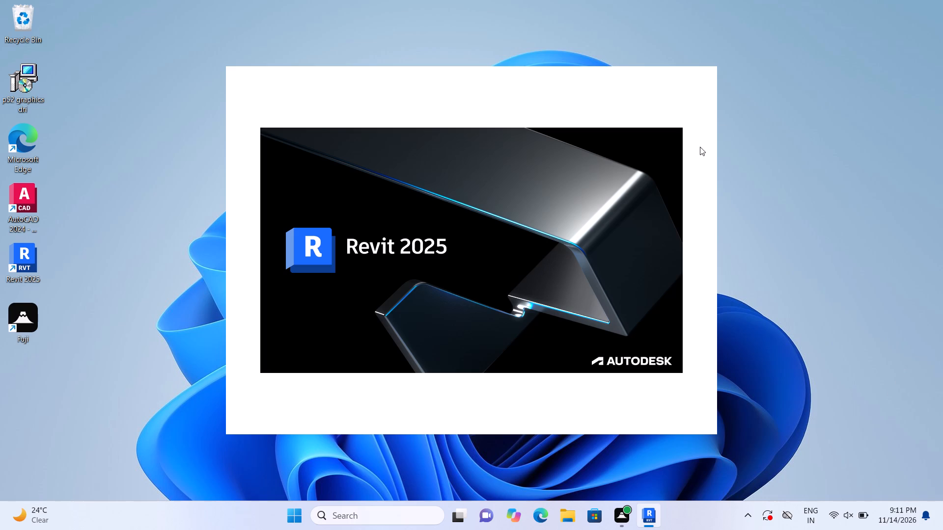
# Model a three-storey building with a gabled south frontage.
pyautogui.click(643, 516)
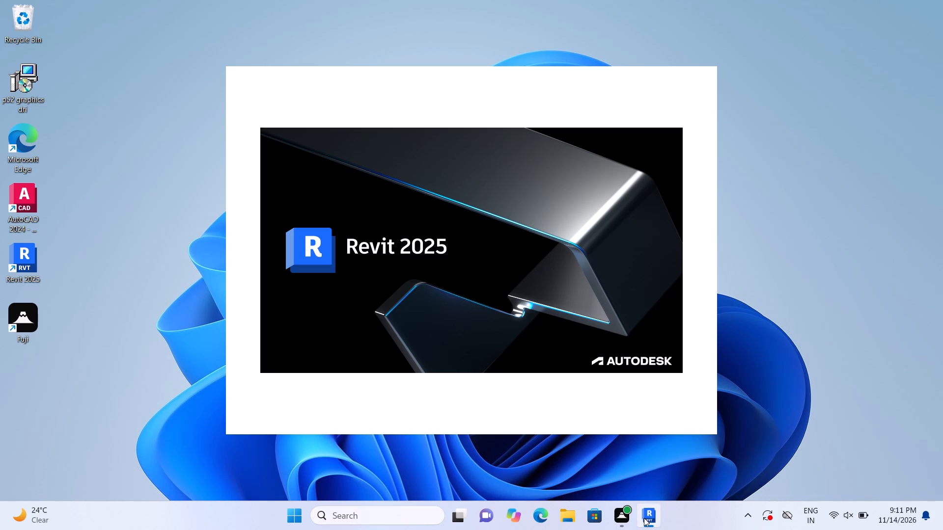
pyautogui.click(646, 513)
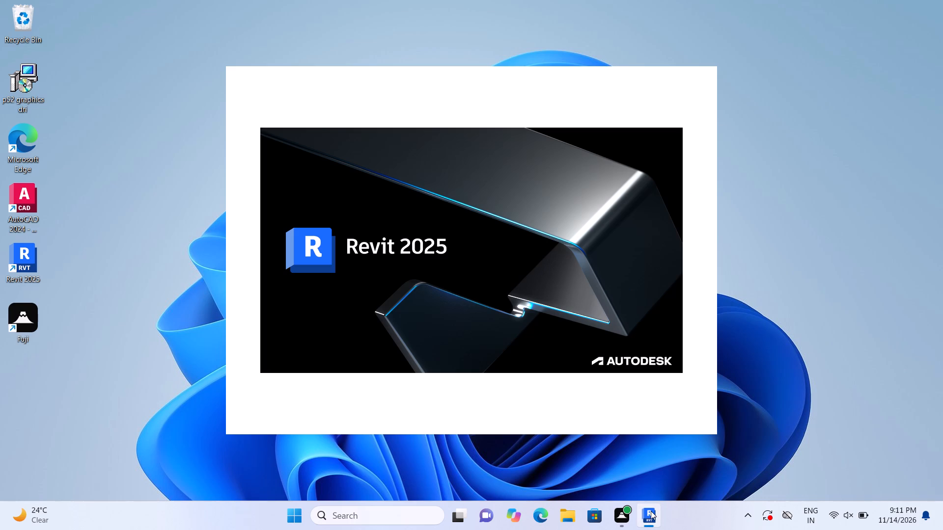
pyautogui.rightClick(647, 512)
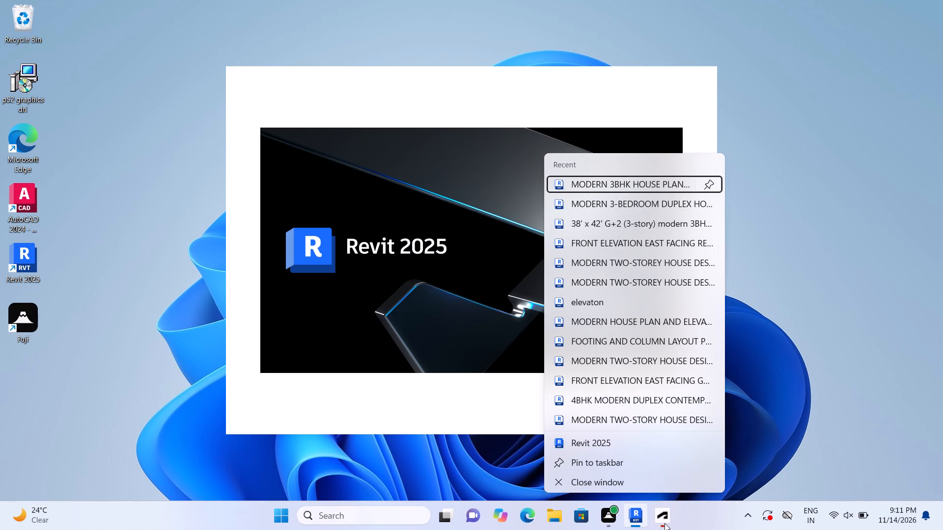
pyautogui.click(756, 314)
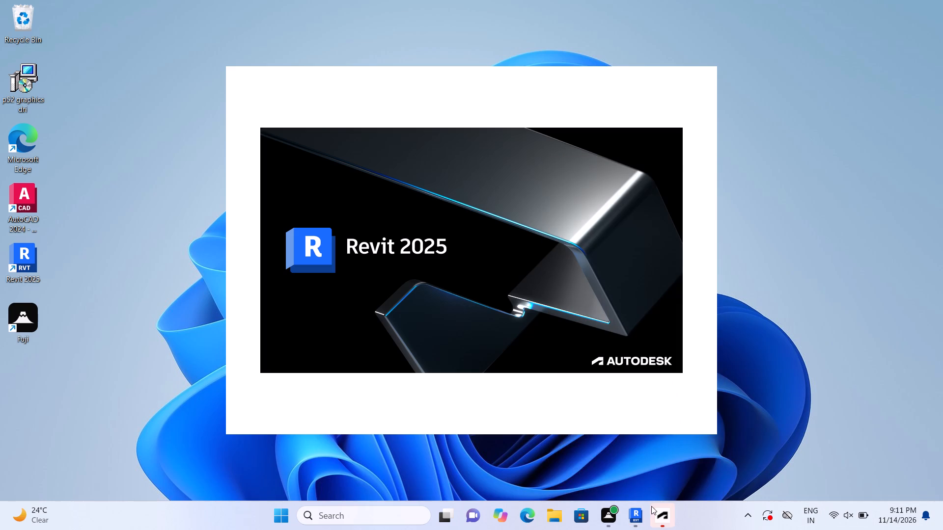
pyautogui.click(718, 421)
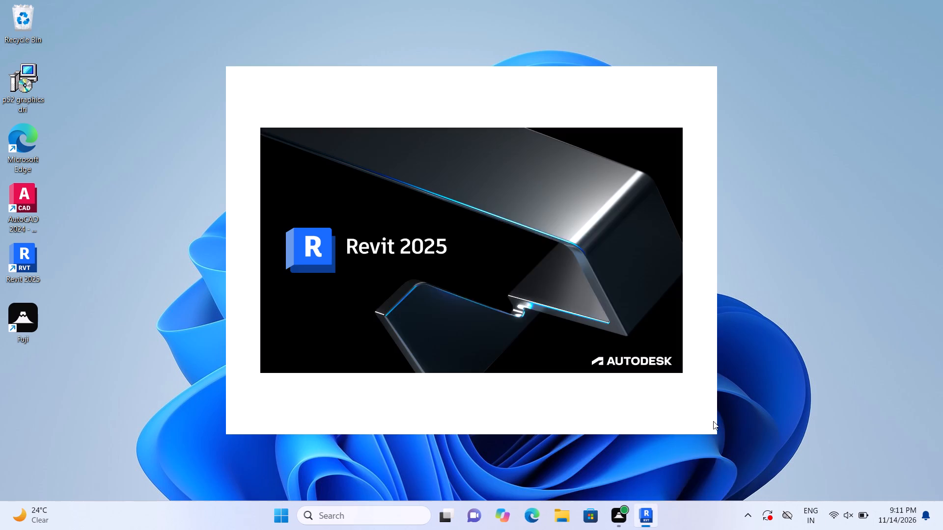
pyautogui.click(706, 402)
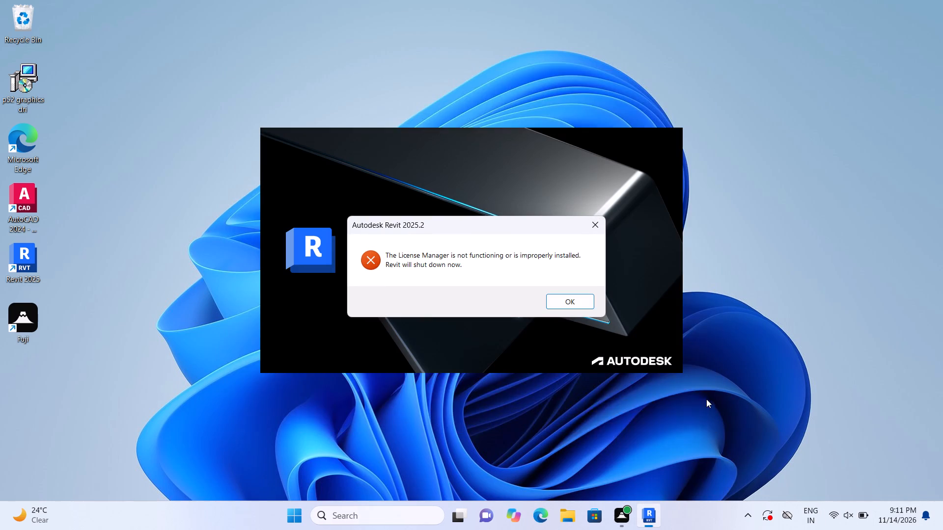
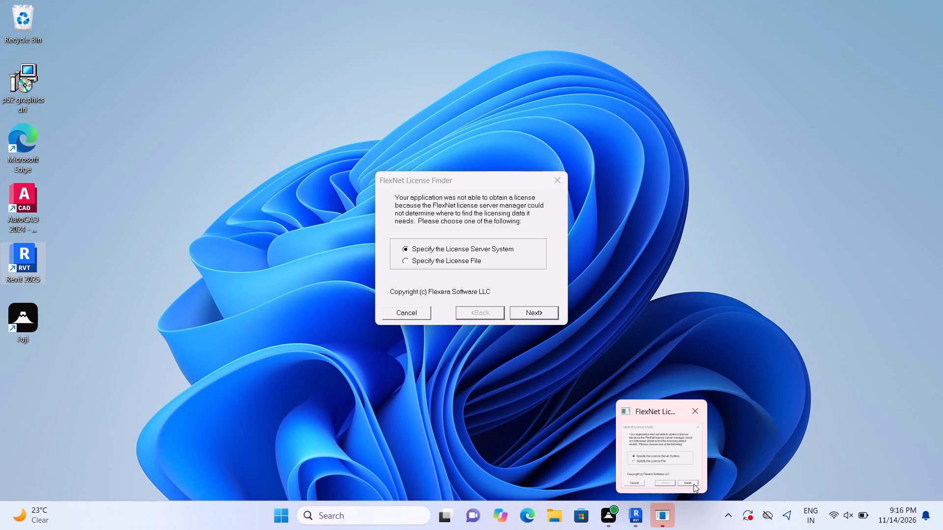
# Close the FlexNet License Finder window and dismiss the Licensing Error dialog without specifying a license source.
pyautogui.click(699, 409)
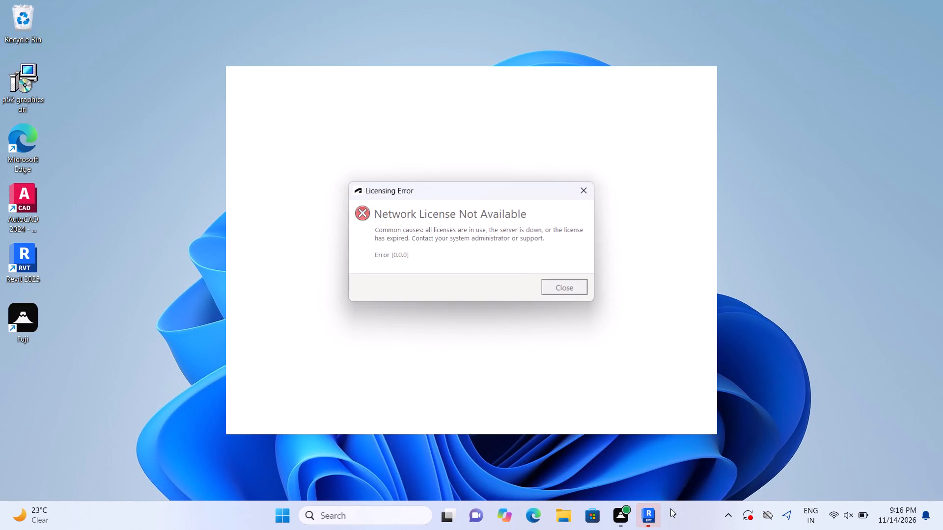
pyautogui.click(715, 415)
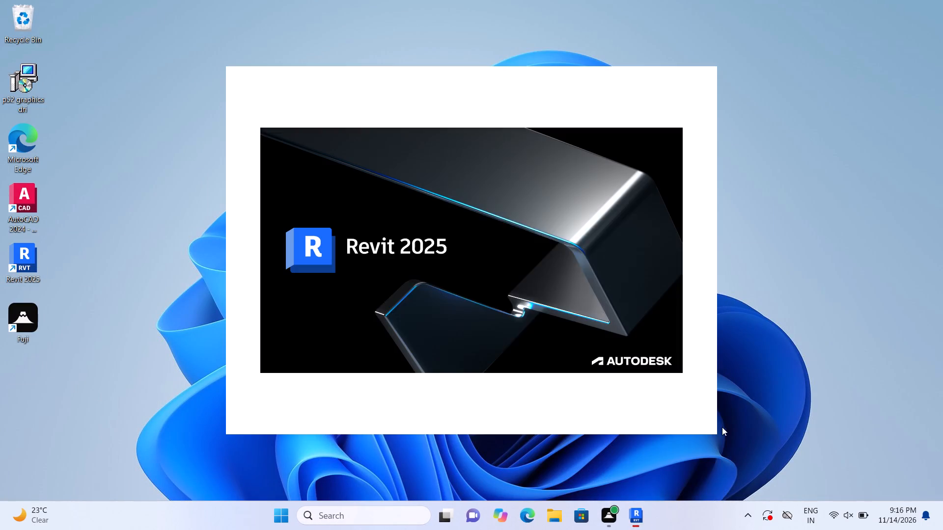
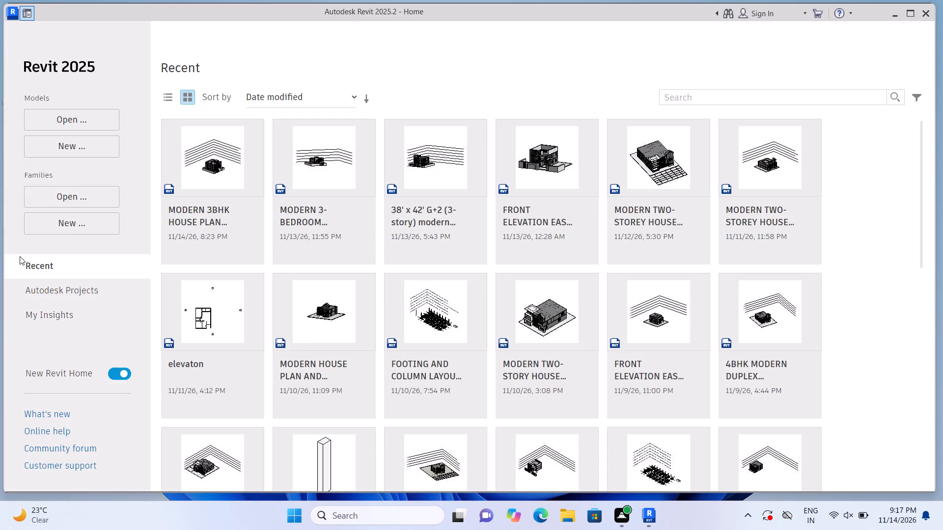
# Create a new project from the English-Imperial default.rte template.
pyautogui.click(81, 143)
pyautogui.click(536, 233)
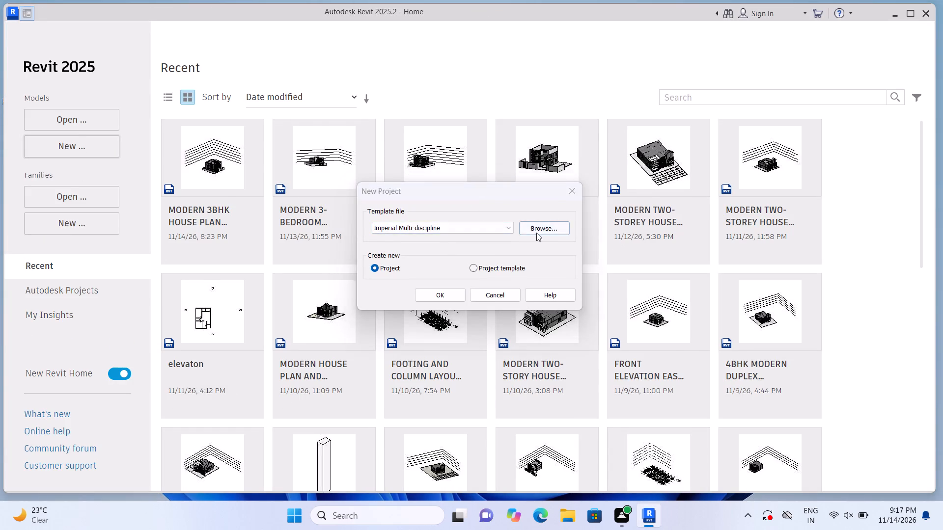
pyautogui.click(455, 177)
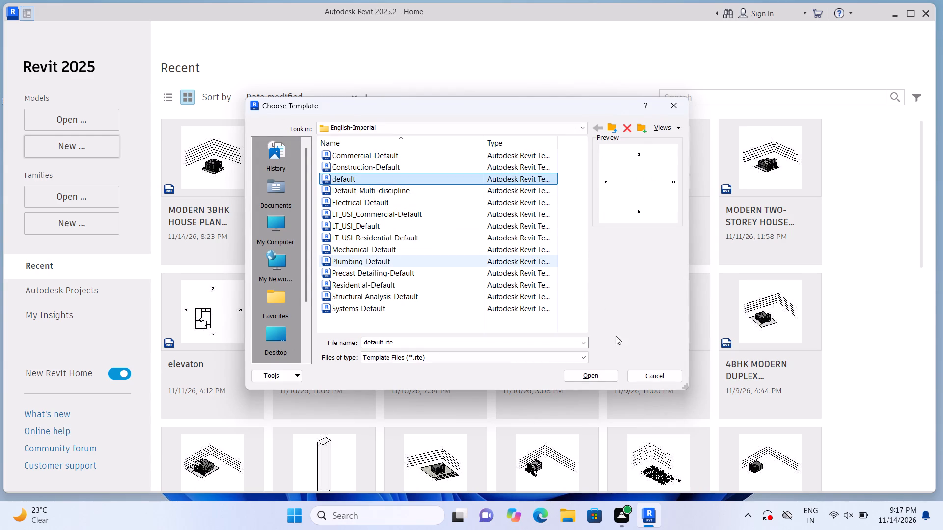
pyautogui.click(613, 375)
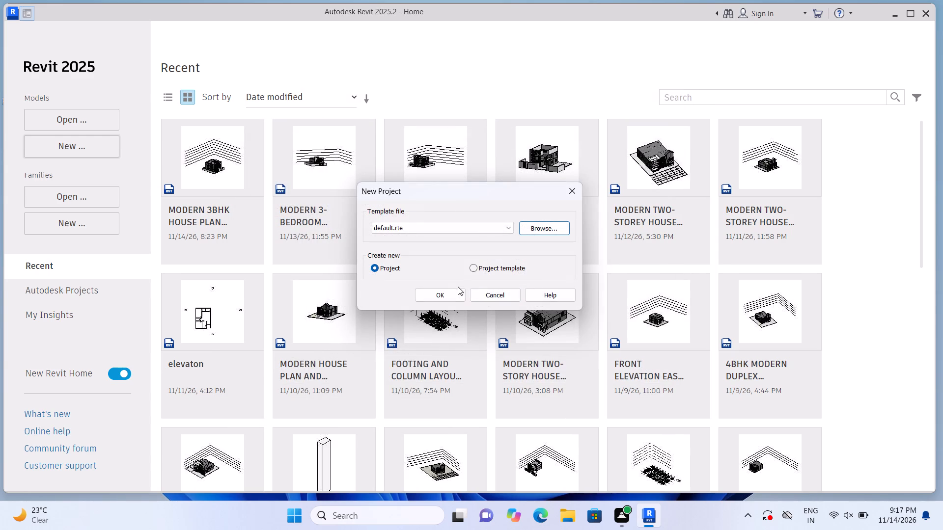
pyautogui.click(452, 291)
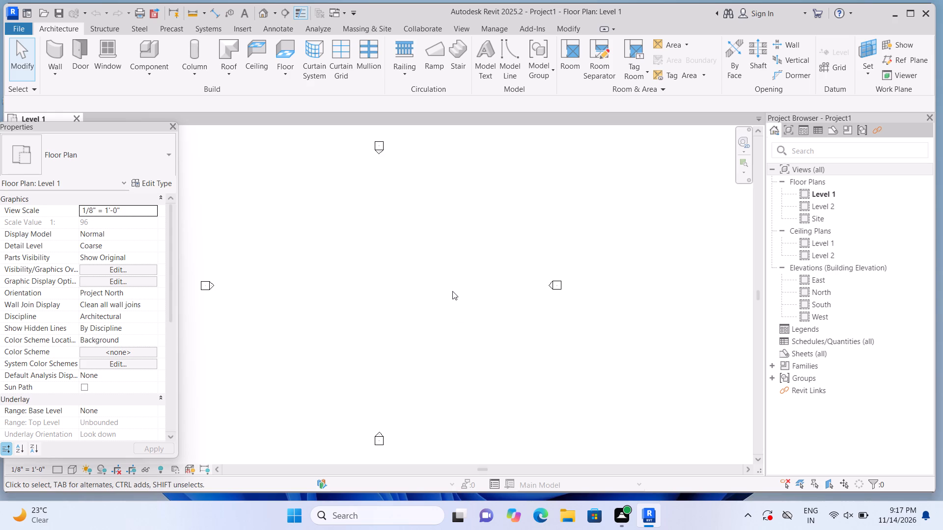
# Start the Wall tool with an unconnected height of 10' 0" and the location line at Finish Face: Exterior.
pyautogui.click(45, 54)
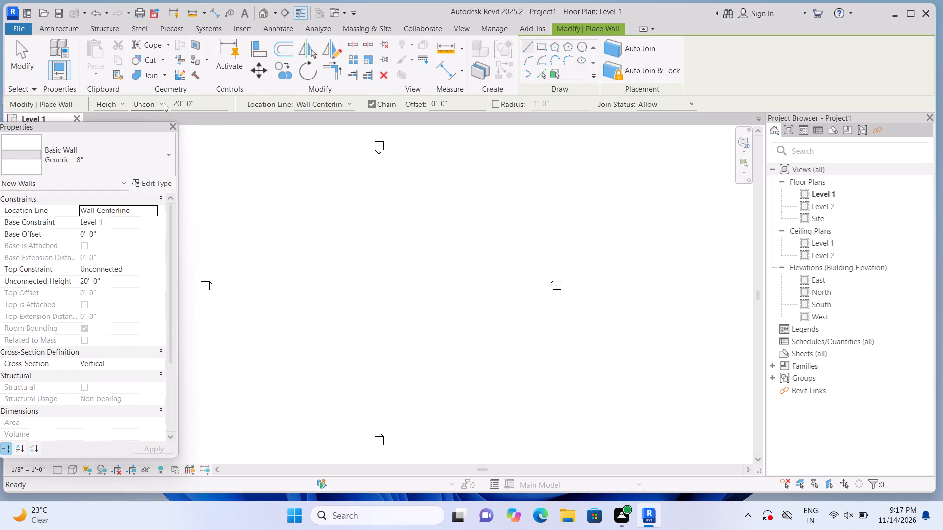
pyautogui.click(161, 96)
pyautogui.click(161, 101)
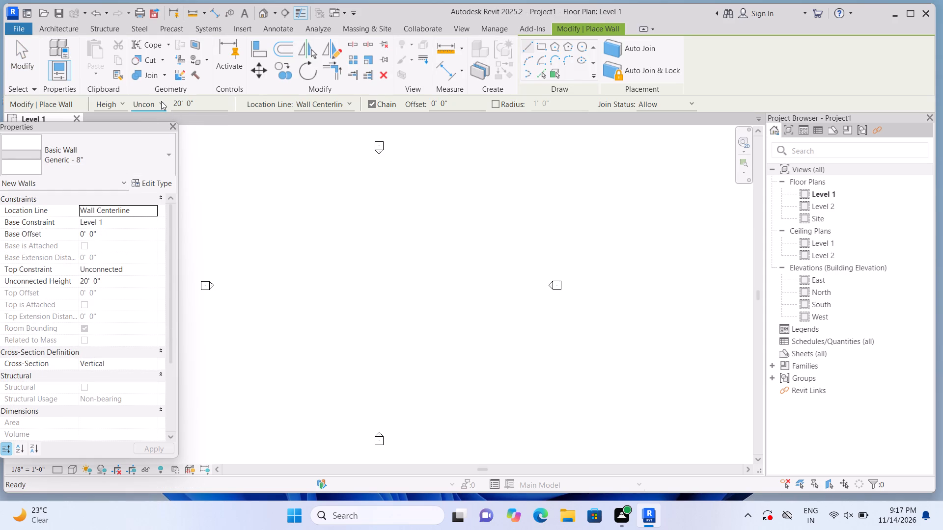
pyautogui.click(161, 101)
pyautogui.click(161, 101)
pyautogui.click(163, 123)
pyautogui.click(121, 101)
pyautogui.click(117, 126)
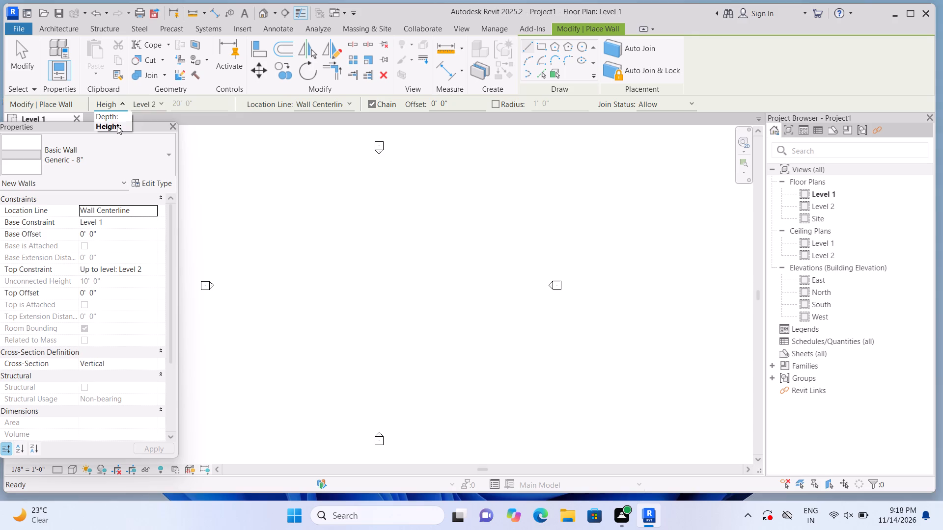
pyautogui.click(350, 99)
pyautogui.click(345, 136)
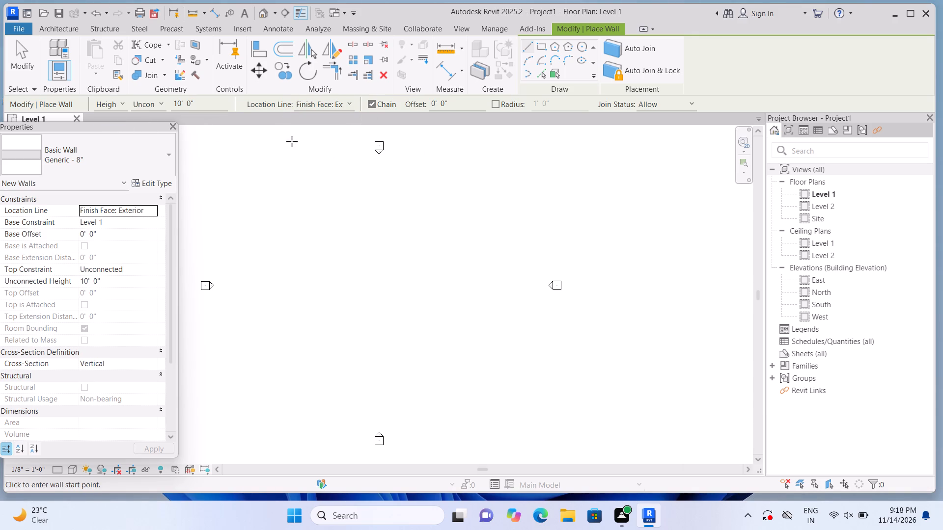
# Duplicate the Generic - 8" basic wall type under the name 4.5".
pyautogui.click(61, 25)
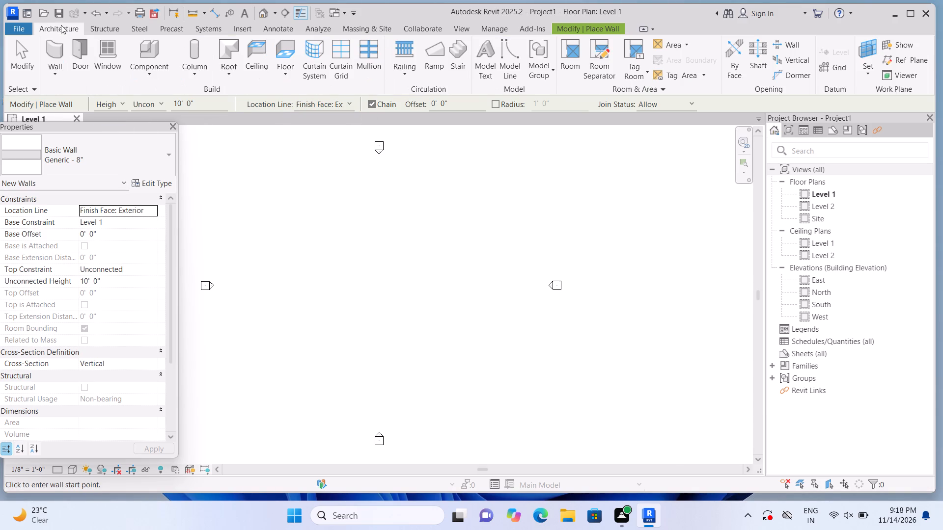
pyautogui.click(51, 45)
pyautogui.click(155, 182)
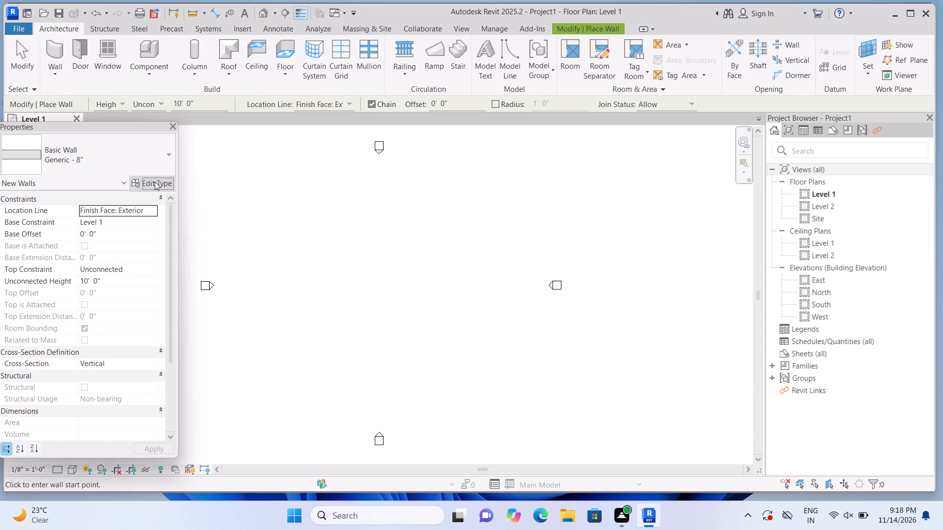
pyautogui.click(679, 105)
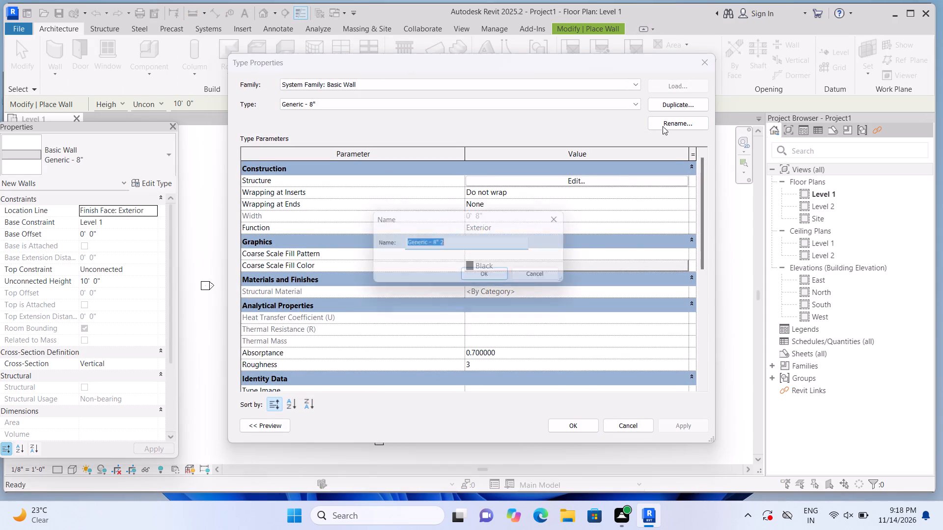
pyautogui.click(512, 242)
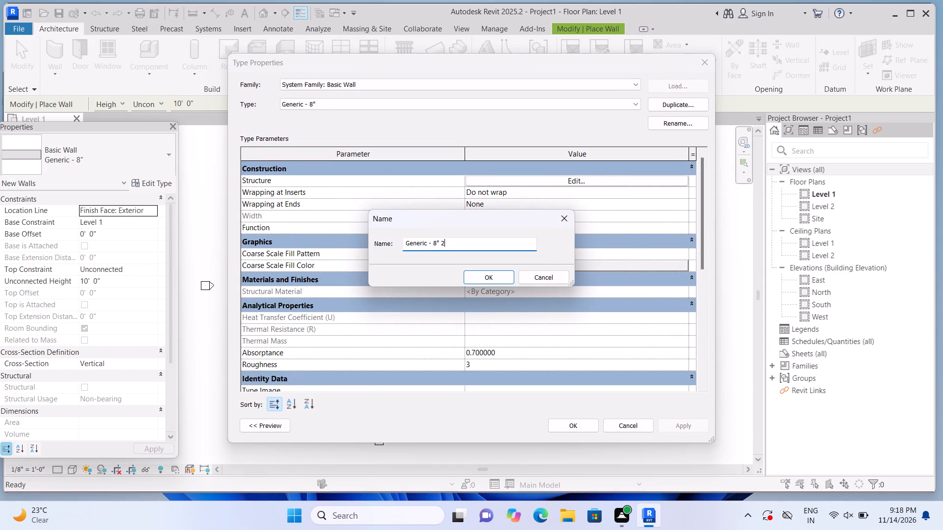
pyautogui.press('BackSpace')
pyautogui.press('BackSpace')
pyautogui.press('BackSpace')
pyautogui.press('BackSpace')
pyautogui.press('BackSpace')
pyautogui.press('BackSpace')
pyautogui.press('BackSpace')
pyautogui.press('BackSpace')
pyautogui.press('BackSpace')
pyautogui.press('BackSpace')
pyautogui.press('BackSpace')
pyautogui.press('BackSpace')
pyautogui.press('BackSpace')
pyautogui.press('BackSpace')
pyautogui.press('BackSpace')
pyautogui.press('BackSpace')
pyautogui.press('BackSpace')
pyautogui.press('BackSpace')
pyautogui.press('BackSpace')
pyautogui.press('BackSpace')
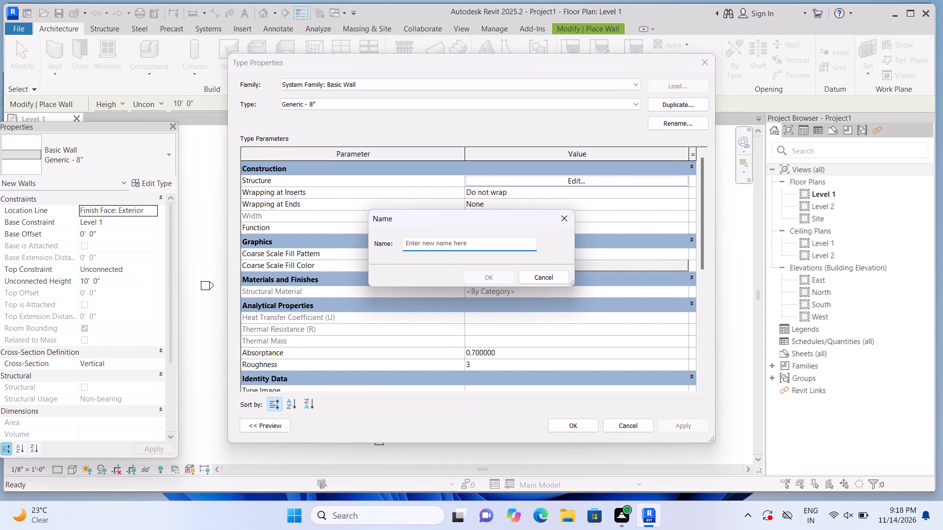
pyautogui.write('4.5')
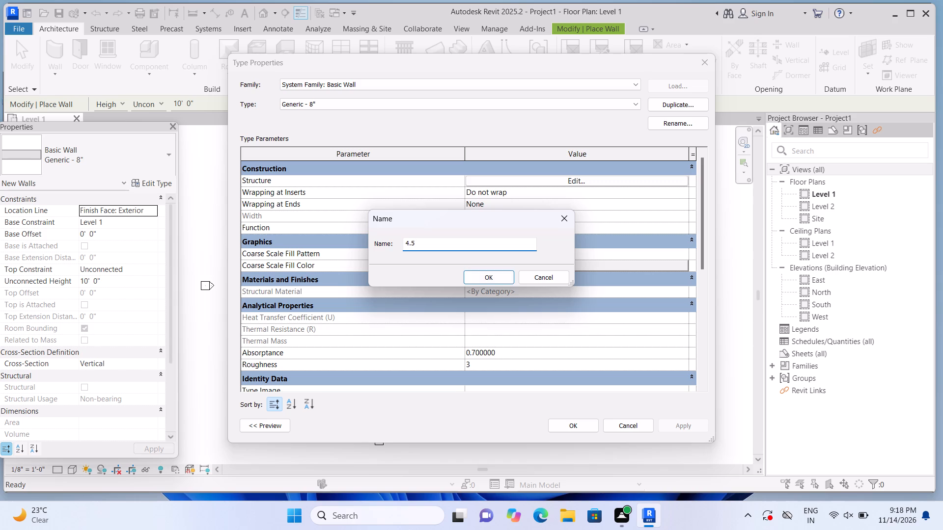
pyautogui.hotkey('shift', '"')
pyautogui.press('Return')
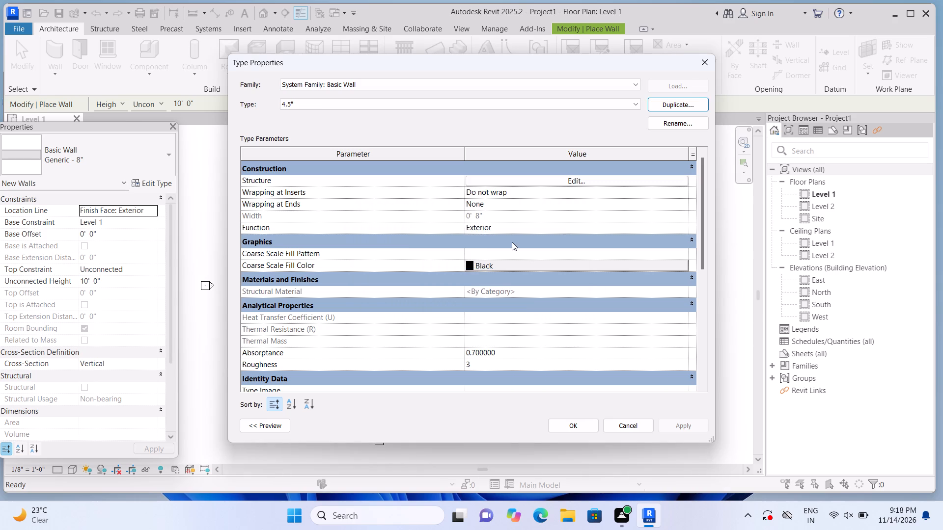
# Set the structure layer thickness of the 4.5" wall type to 4.5" and apply the type changes.
pyautogui.click(574, 180)
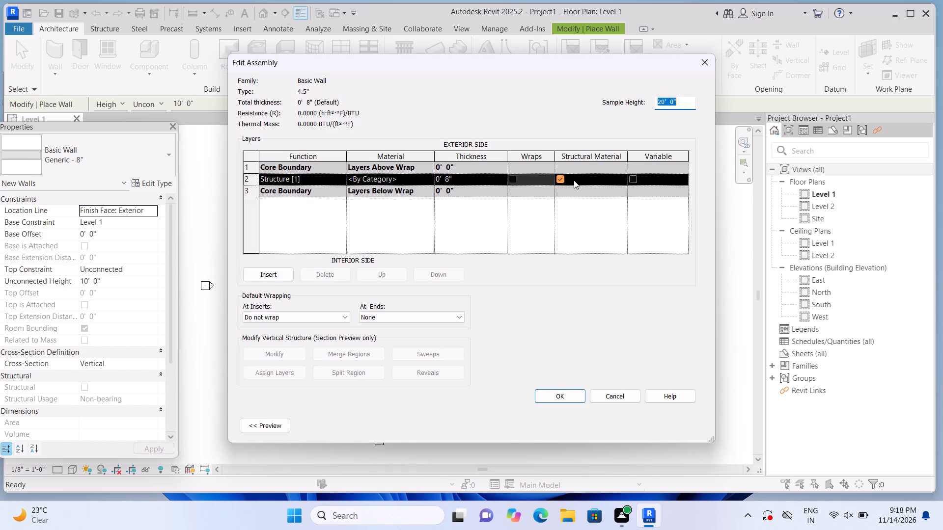
pyautogui.click(474, 181)
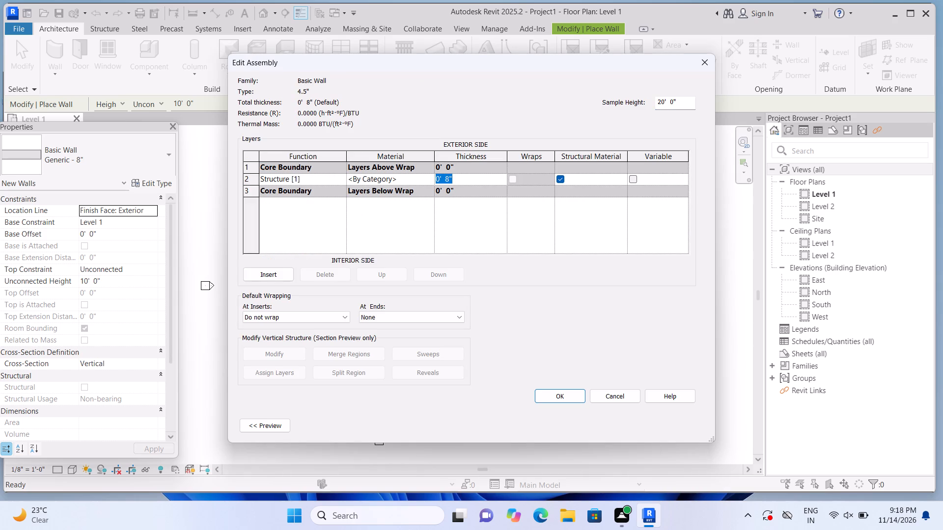
pyautogui.press('BackSpace')
pyautogui.write('4.5')
pyautogui.hotkey('shift', '"')
pyautogui.press('Return')
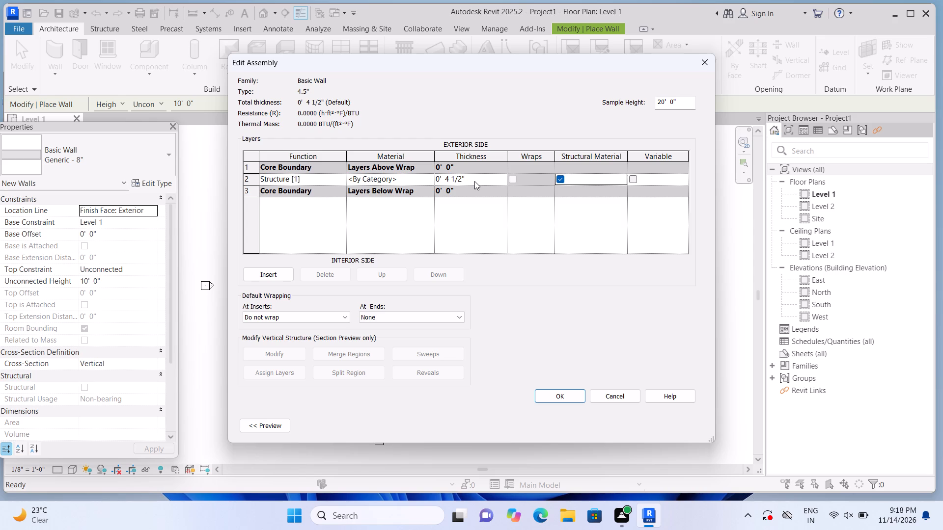
pyautogui.click(555, 394)
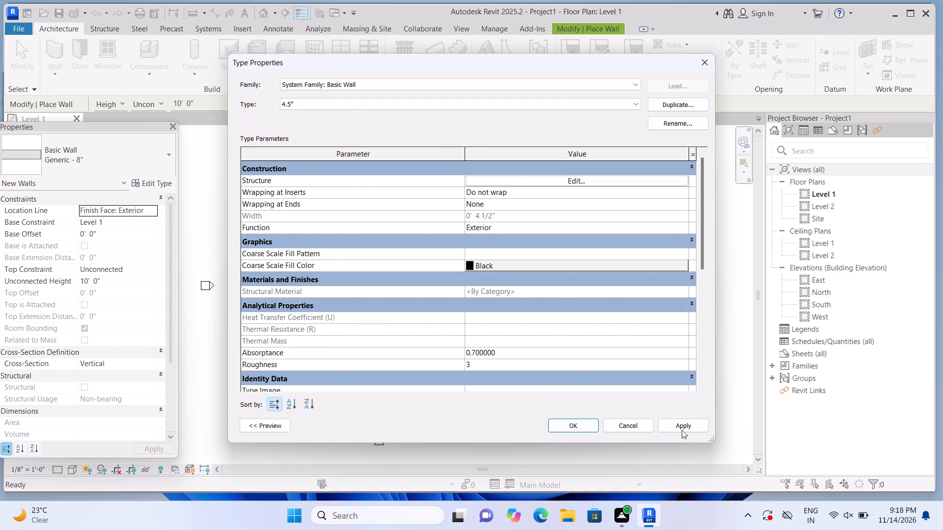
pyautogui.click(683, 424)
pyautogui.click(579, 423)
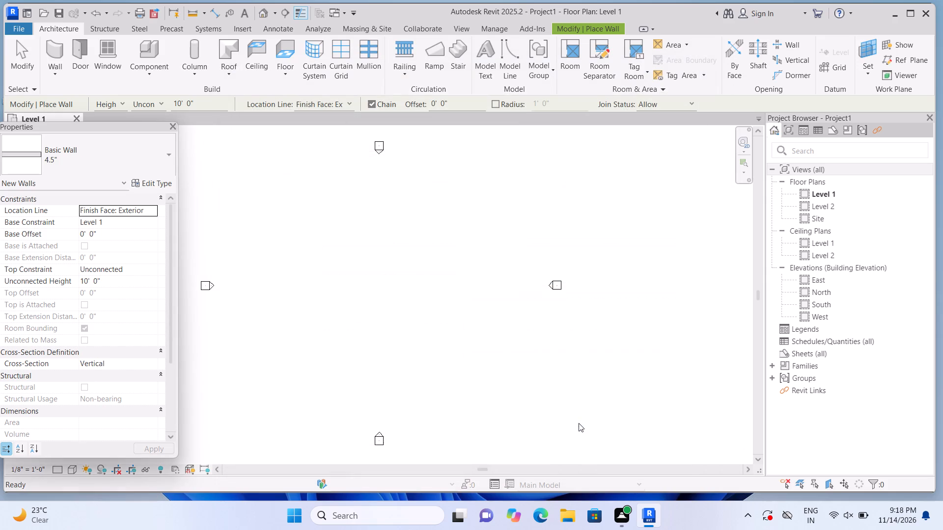
# Duplicate the 4.5" basic wall type under the name 9".
pyautogui.click(156, 188)
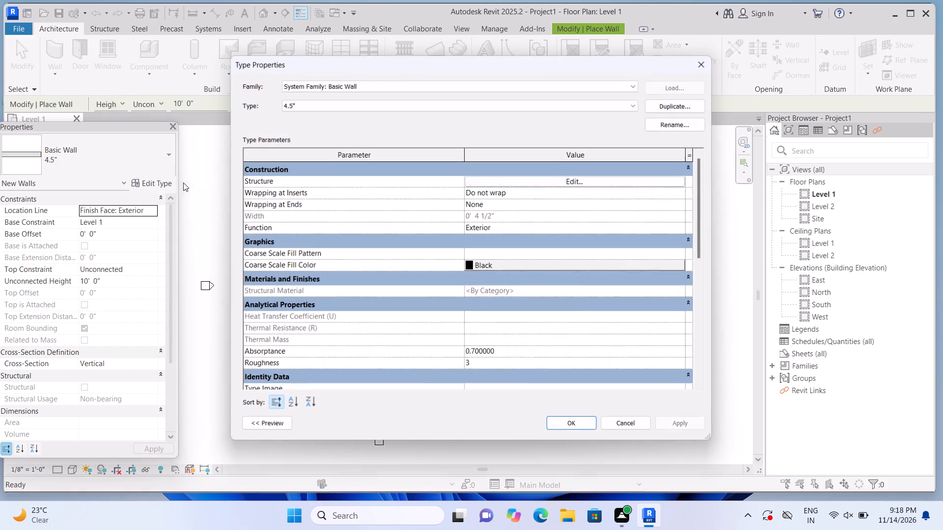
pyautogui.click(667, 106)
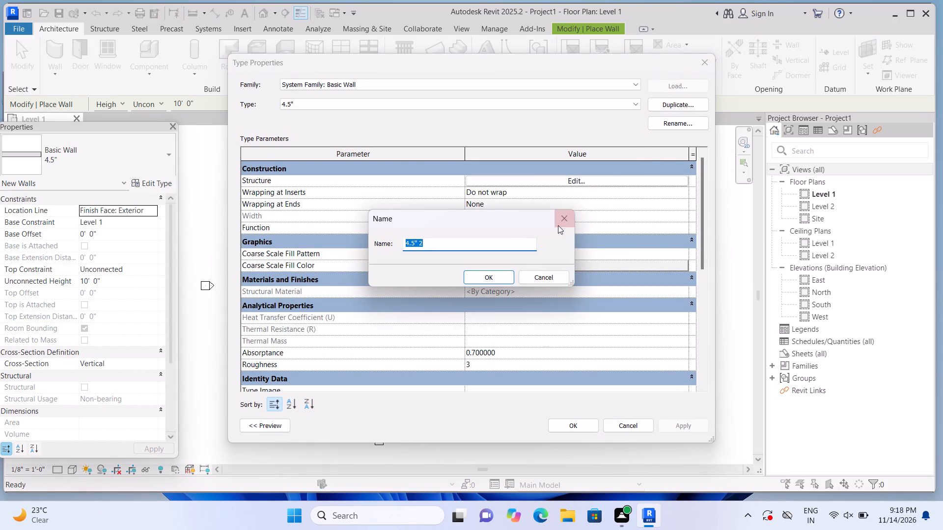
pyautogui.click(511, 244)
pyautogui.press('BackSpace')
pyautogui.press('BackSpace')
pyautogui.press('BackSpace')
pyautogui.press('BackSpace')
pyautogui.press('BackSpace')
pyautogui.press('BackSpace')
pyautogui.press('BackSpace')
pyautogui.press('BackSpace')
pyautogui.press('BackSpace')
pyautogui.press('BackSpace')
pyautogui.press('BackSpace')
pyautogui.press('BackSpace')
pyautogui.press('BackSpace')
pyautogui.press('BackSpace')
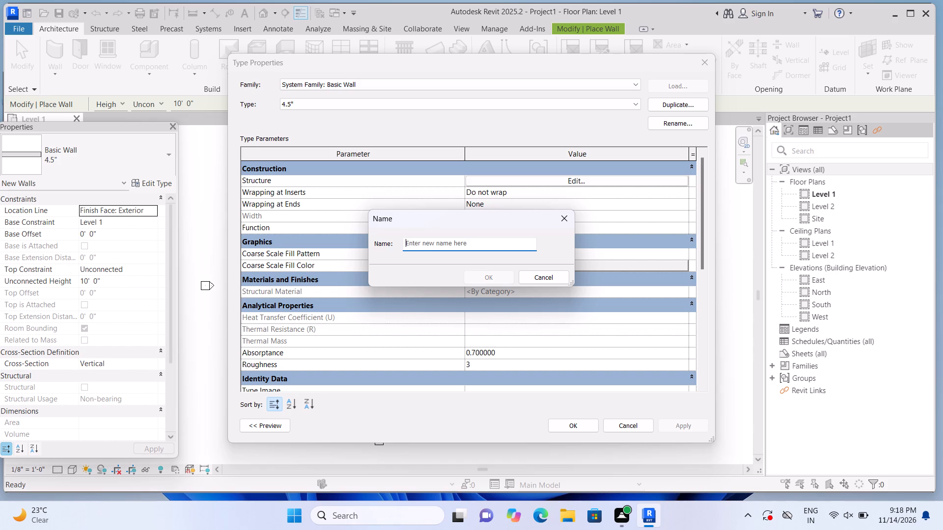
pyautogui.write('9"')
pyautogui.press('Return')
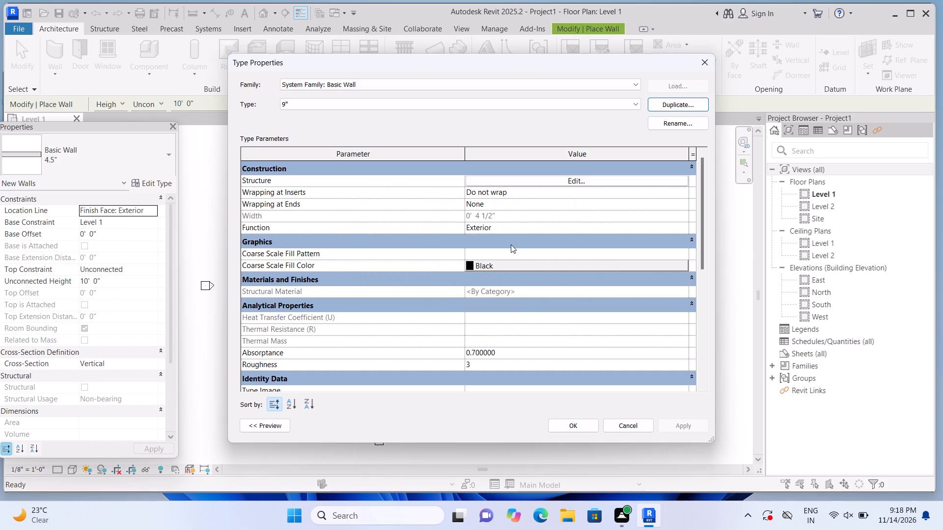
# Set the structure layer thickness of the 9" wall type to 9" and apply the type changes.
pyautogui.click(571, 182)
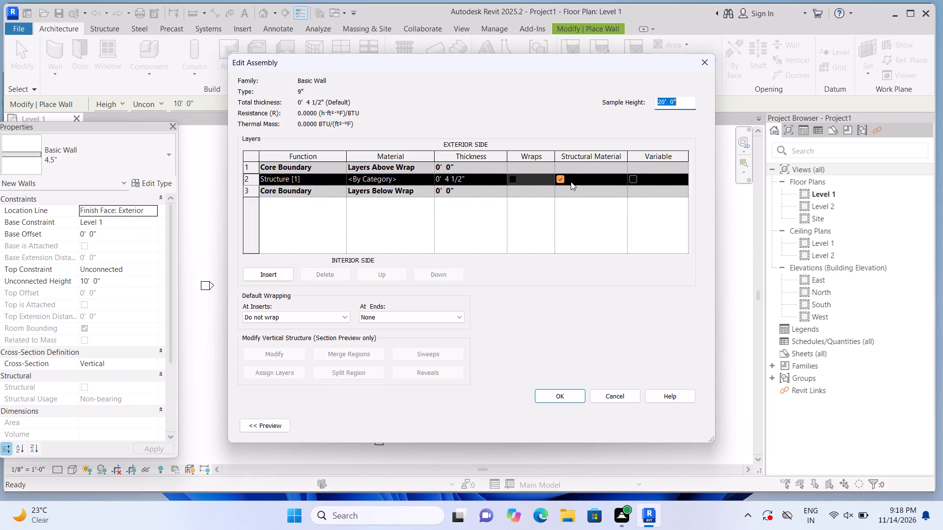
pyautogui.click(487, 177)
pyautogui.press('BackSpace')
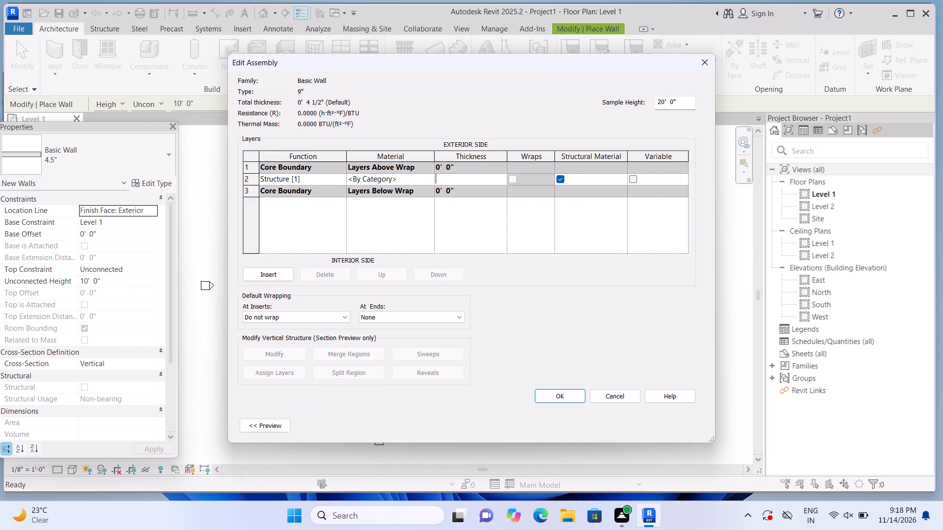
pyautogui.write('4.5"')
pyautogui.press('BackSpace')
pyautogui.press('BackSpace')
pyautogui.press('BackSpace')
pyautogui.press('BackSpace')
pyautogui.press('BackSpace')
pyautogui.press('BackSpace')
pyautogui.press('BackSpace')
pyautogui.press('BackSpace')
pyautogui.press('9')
pyautogui.hotkey('shift', '"')
pyautogui.press('Return')
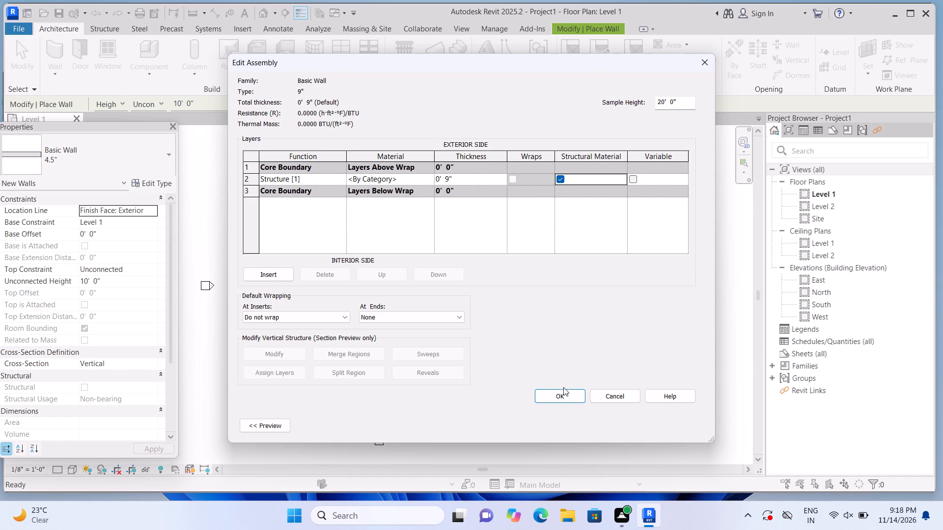
pyautogui.click(563, 394)
pyautogui.click(672, 431)
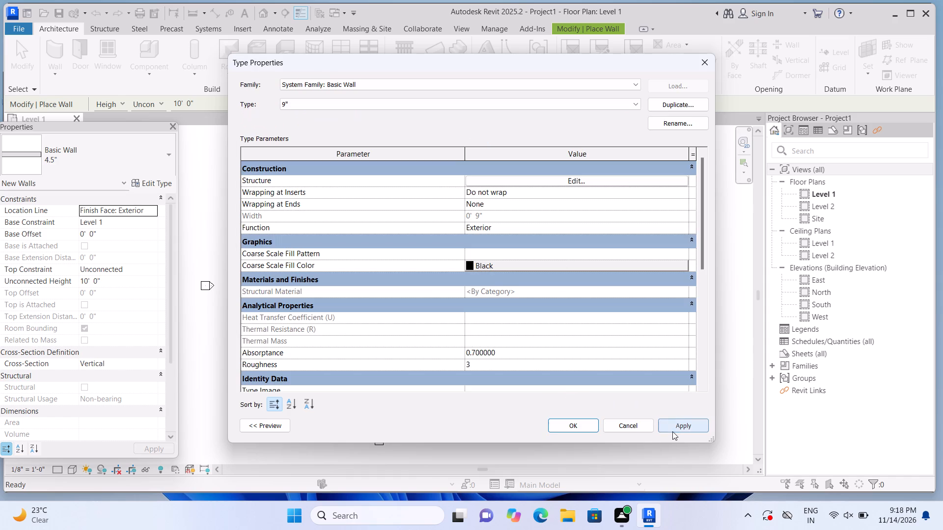
pyautogui.click(567, 423)
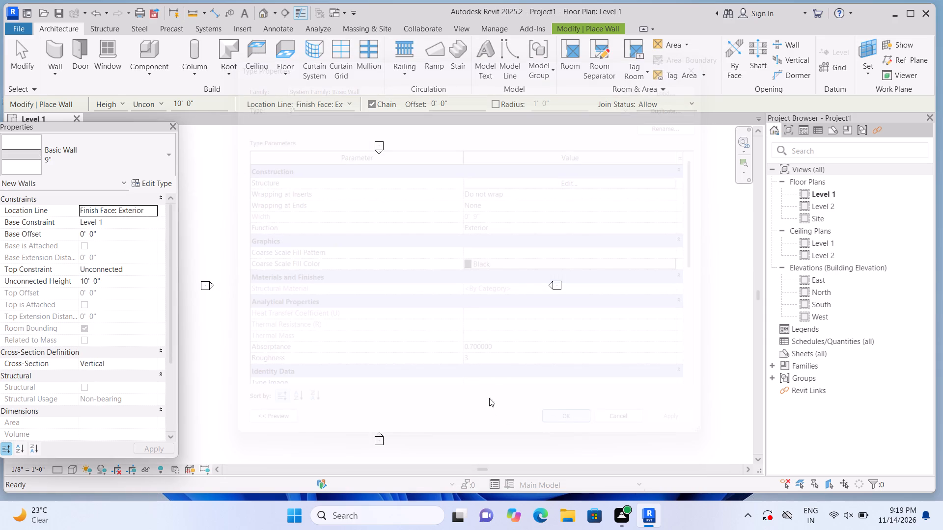
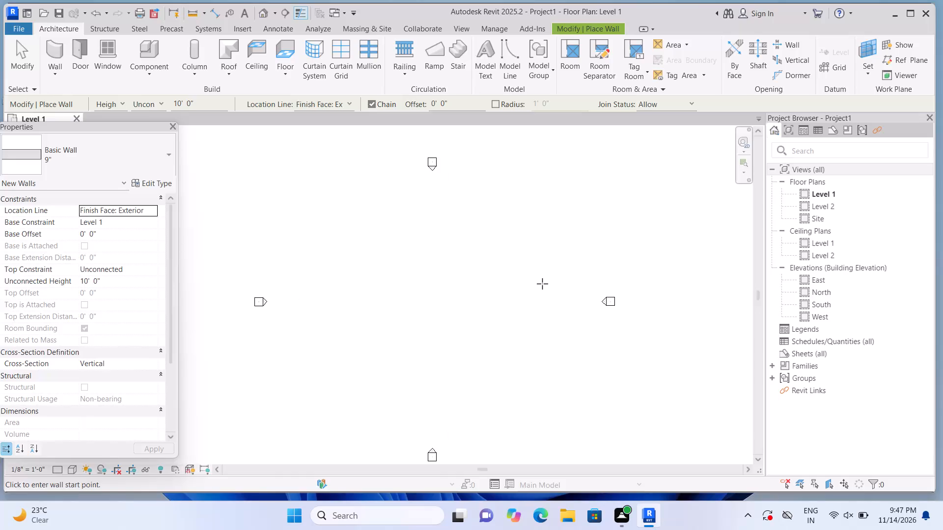
# Draw a closed rectangular outline of chained 9" walls between the elevation markers, 32' wide by 45' deep, and end the chain.
pyautogui.moveTo(544, 284); pyautogui.dragTo(599, 273, button='middle')
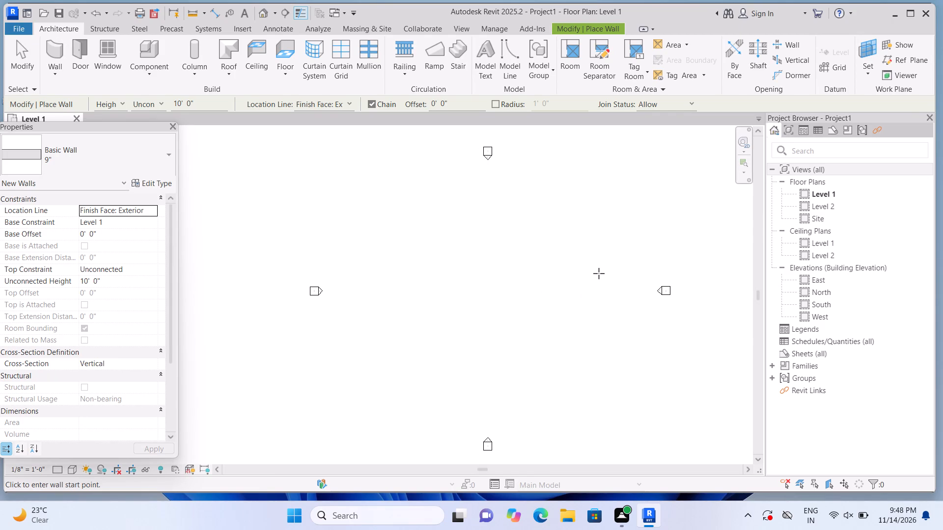
pyautogui.click(377, 392)
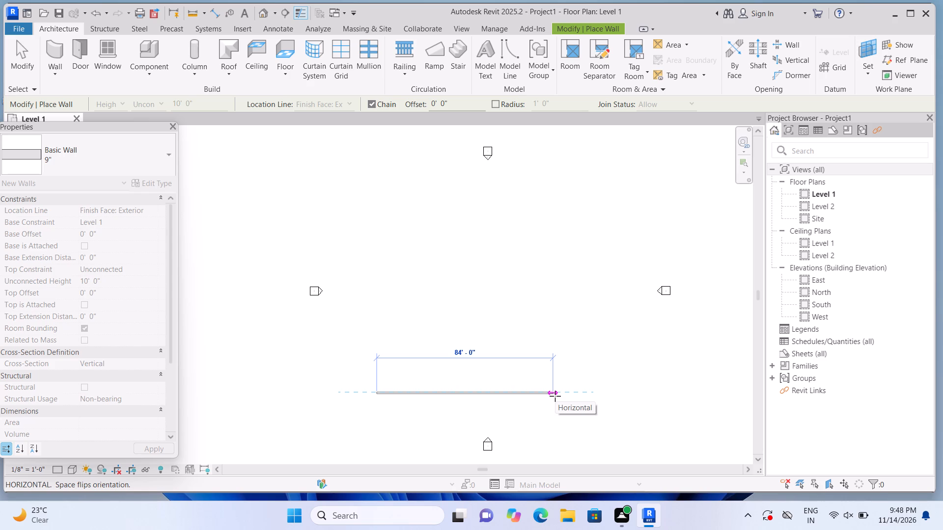
pyautogui.write('32')
pyautogui.press("'")
pyautogui.press('Return')
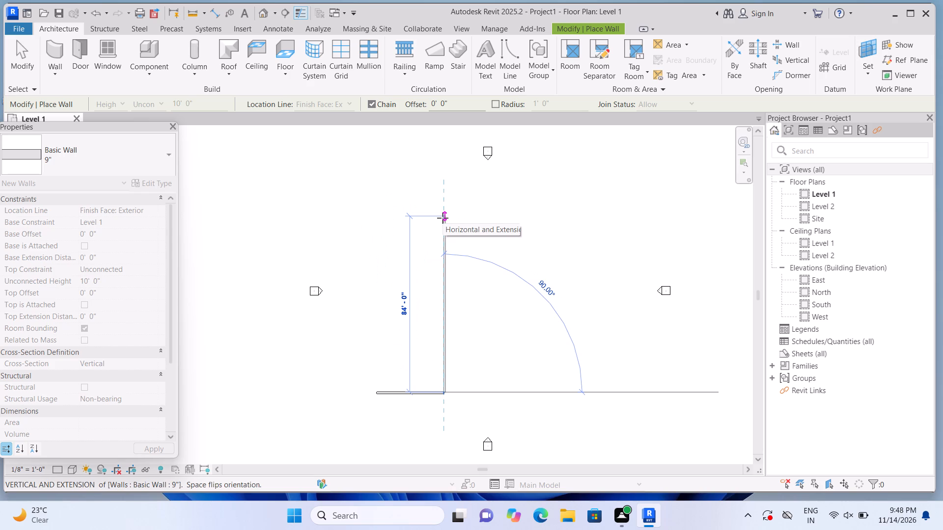
pyautogui.write("45'")
pyautogui.press('Return')
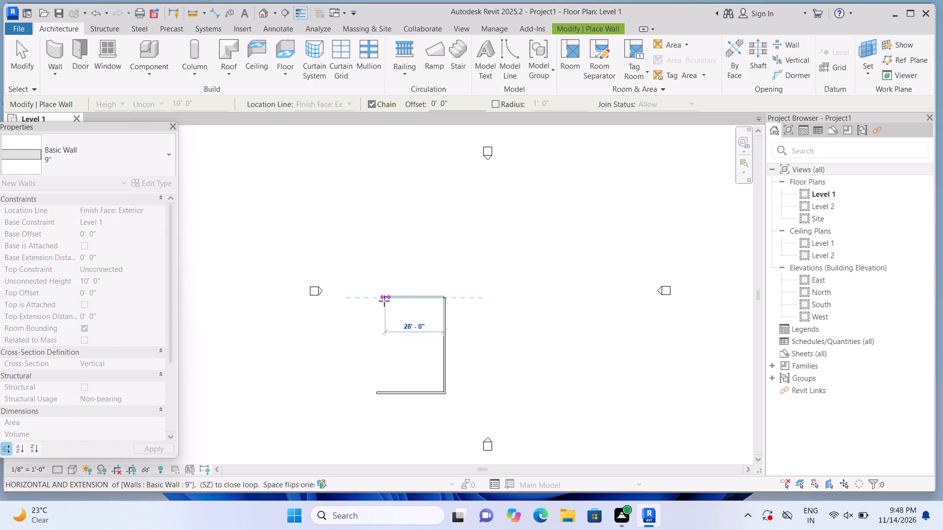
pyautogui.write("32'")
pyautogui.press('Return')
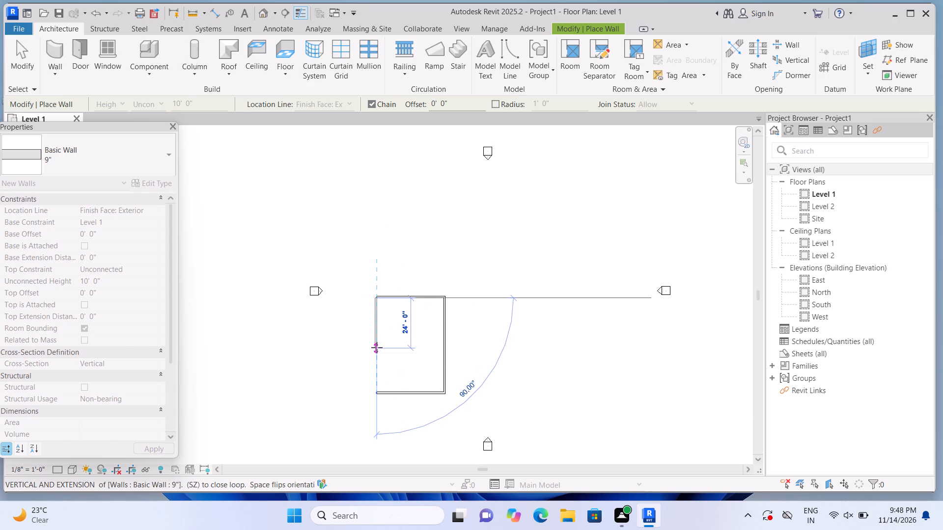
pyautogui.press('4')
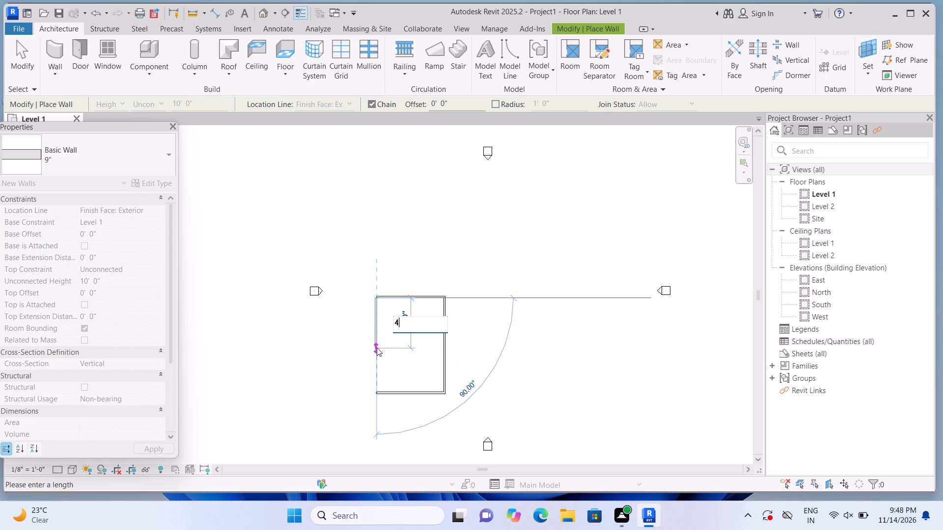
pyautogui.press('5')
pyautogui.press("'")
pyautogui.press('Return')
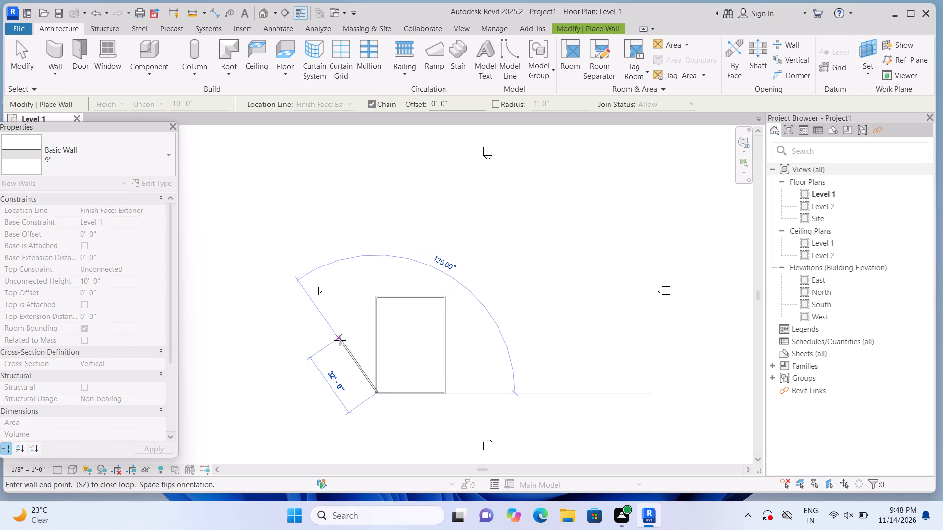
pyautogui.press('Escape')
# Dismiss the save reminder without saving the project.
pyautogui.scroll(4, 377, 383)
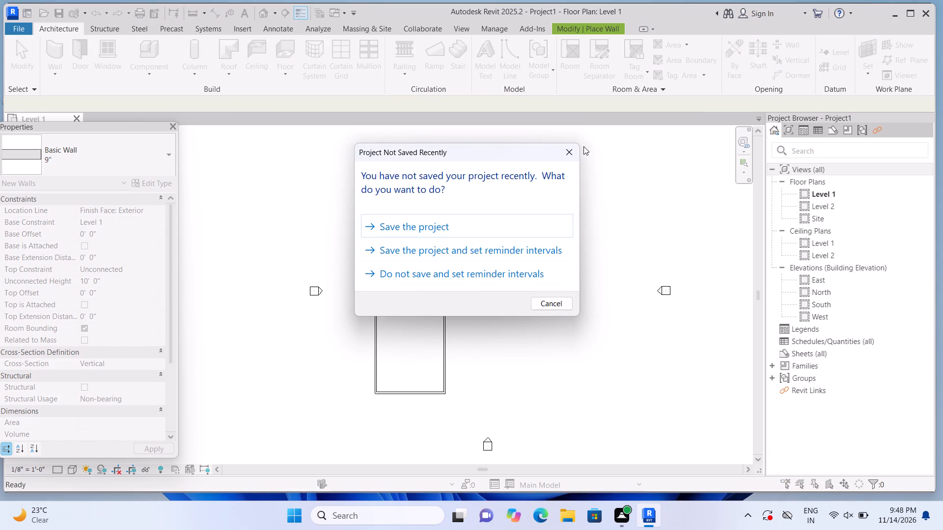
pyautogui.click(576, 151)
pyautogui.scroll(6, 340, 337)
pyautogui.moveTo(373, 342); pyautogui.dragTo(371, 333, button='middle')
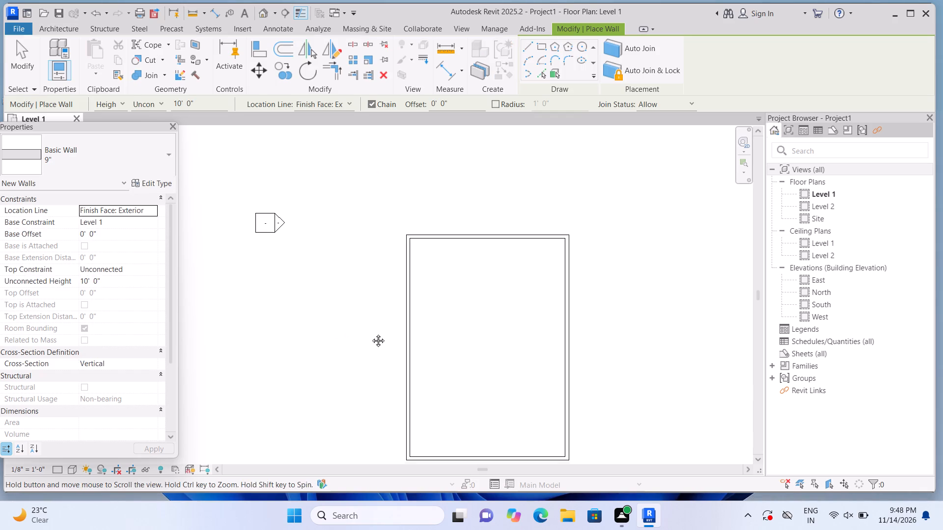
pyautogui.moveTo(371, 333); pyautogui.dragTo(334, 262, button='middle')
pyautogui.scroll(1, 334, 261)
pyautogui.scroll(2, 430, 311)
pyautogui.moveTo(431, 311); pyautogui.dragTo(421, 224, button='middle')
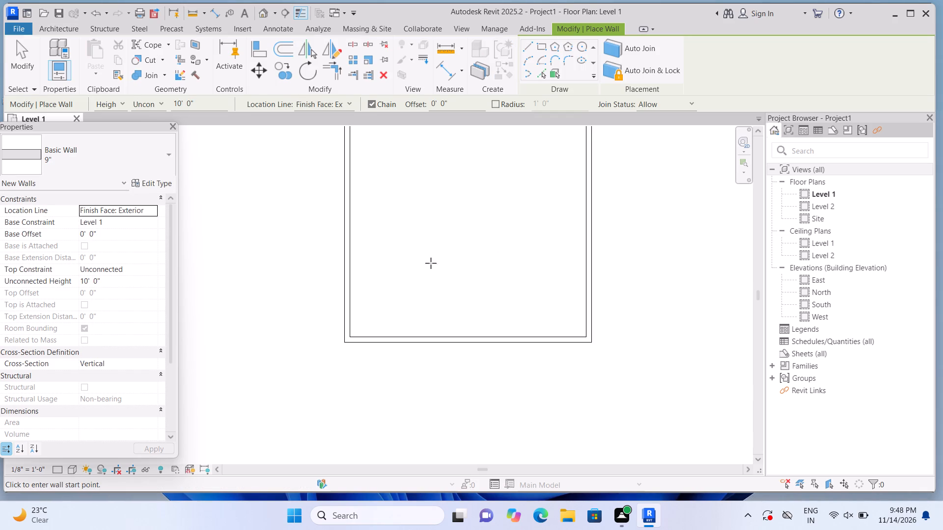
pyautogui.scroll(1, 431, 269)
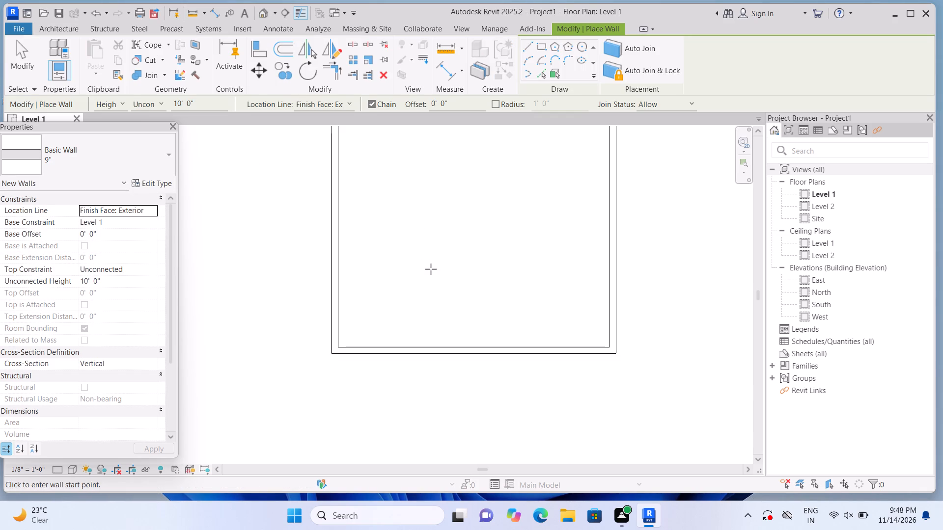
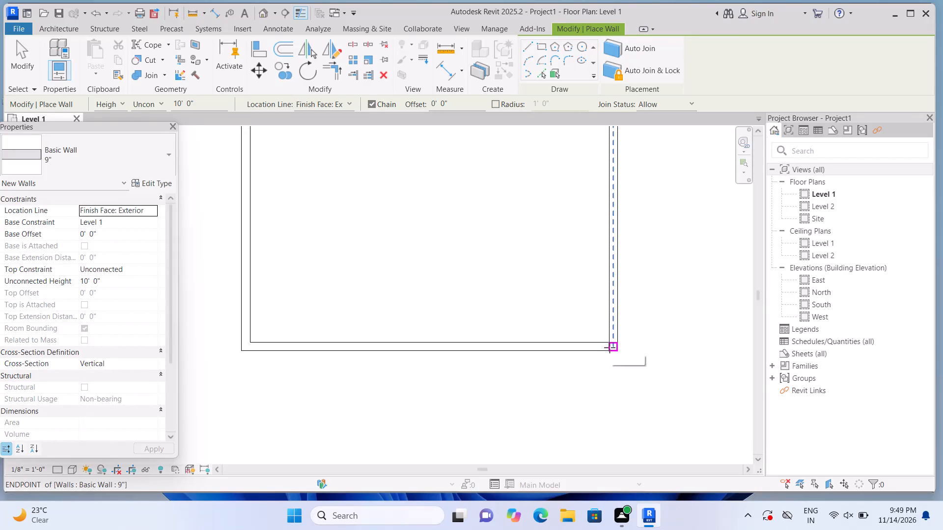
# Draw chained 9" walls enclosing a room in the outline's lower-right corner, about 6' 6" wide by 10' deep, and end the chain.
pyautogui.click(540, 341)
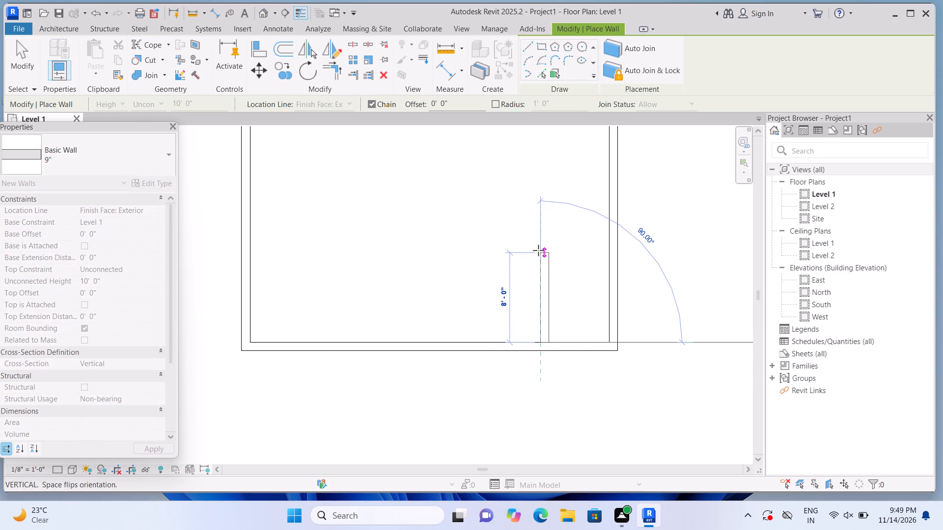
pyautogui.click(541, 228)
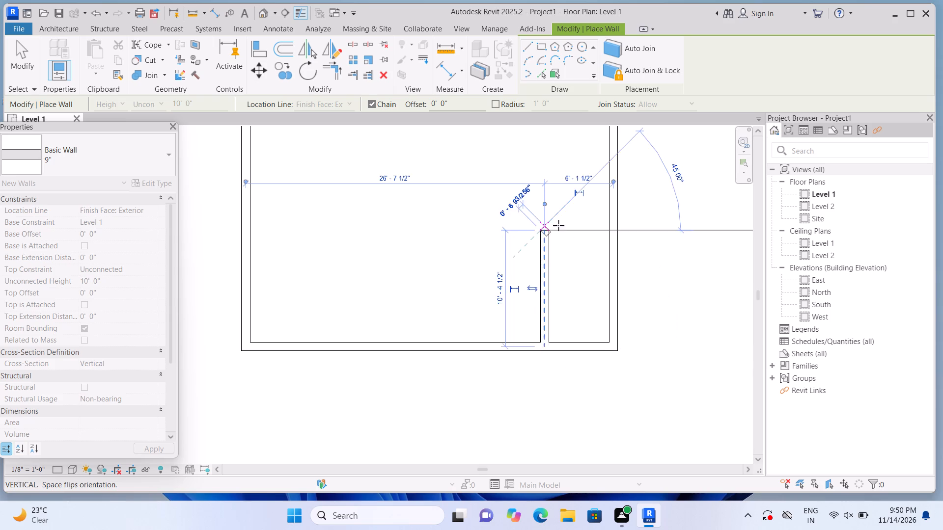
pyautogui.click(610, 230)
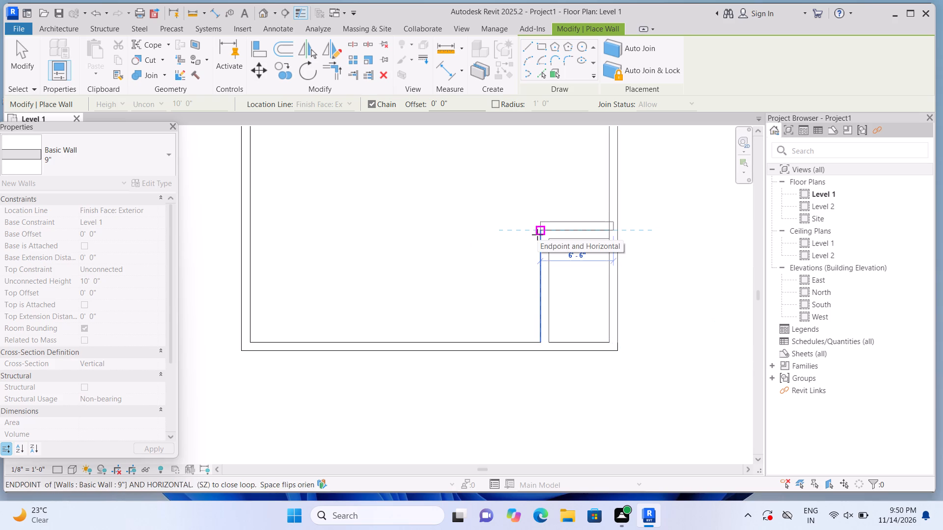
pyautogui.press('`')
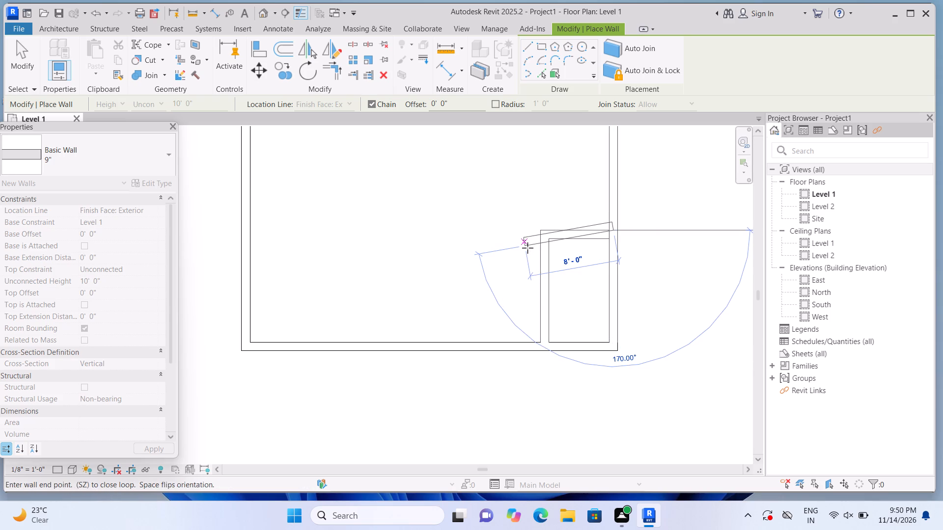
pyautogui.press('Escape')
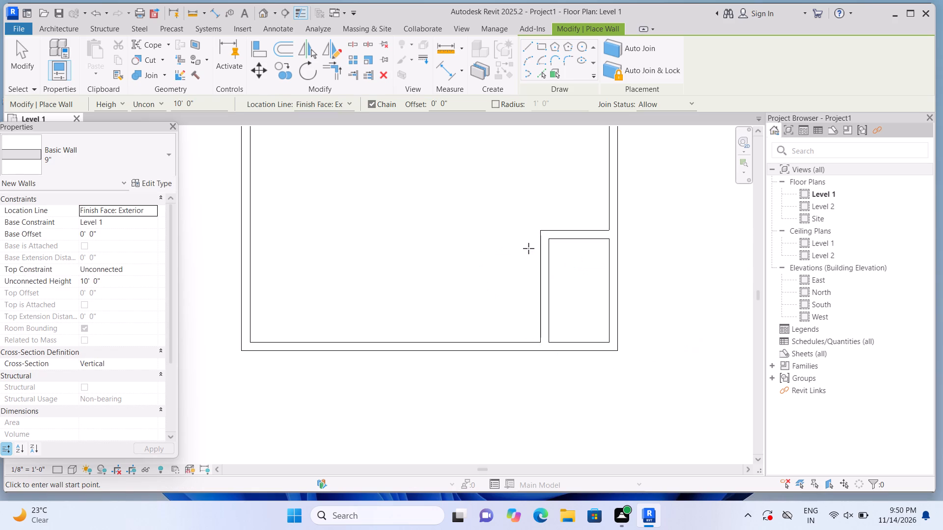
# Extend the room's upper wall 8' 6" to the left with a flipped 9" wall, run it down to the bottom wall, and end the chain.
pyautogui.click(543, 231)
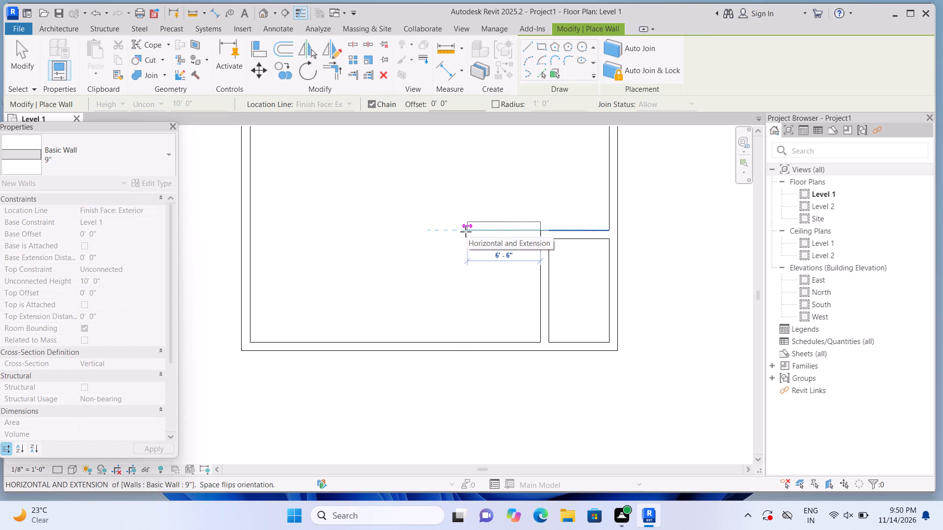
pyautogui.press('space')
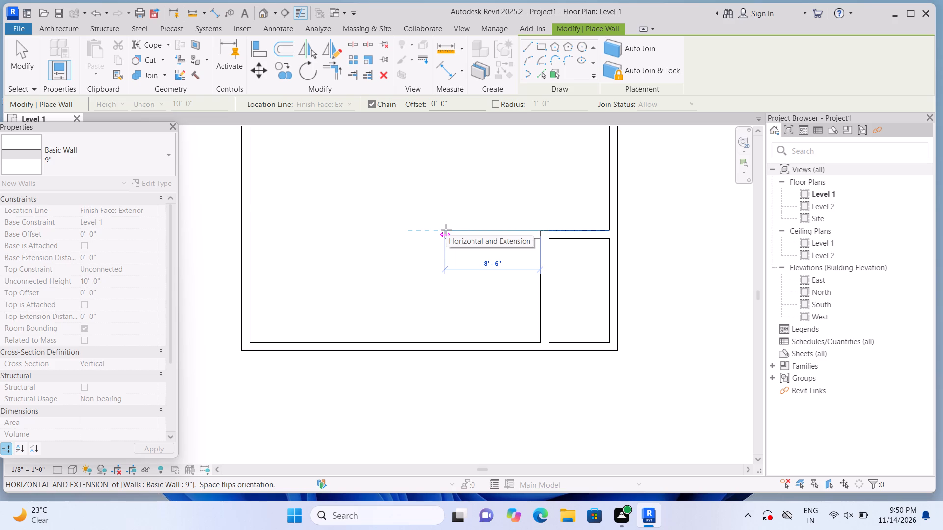
pyautogui.click(446, 230)
pyautogui.click(448, 341)
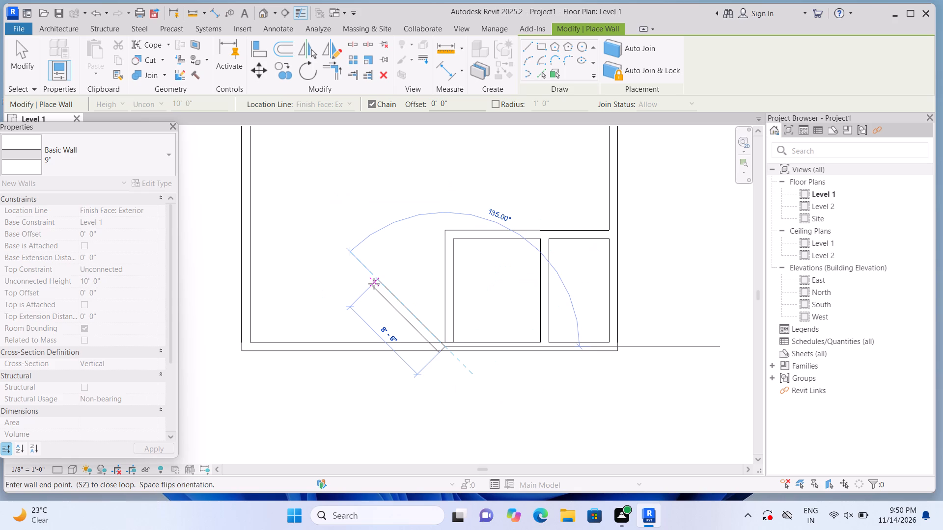
pyautogui.press('Escape')
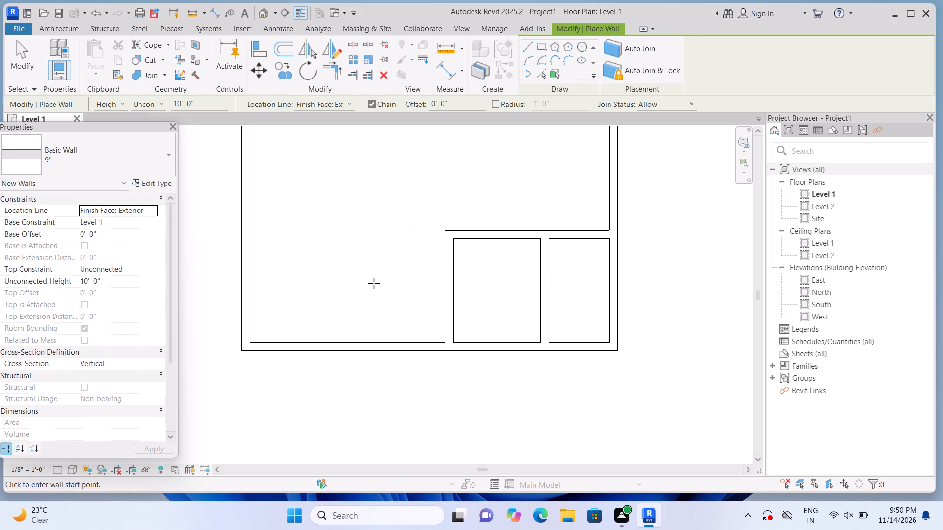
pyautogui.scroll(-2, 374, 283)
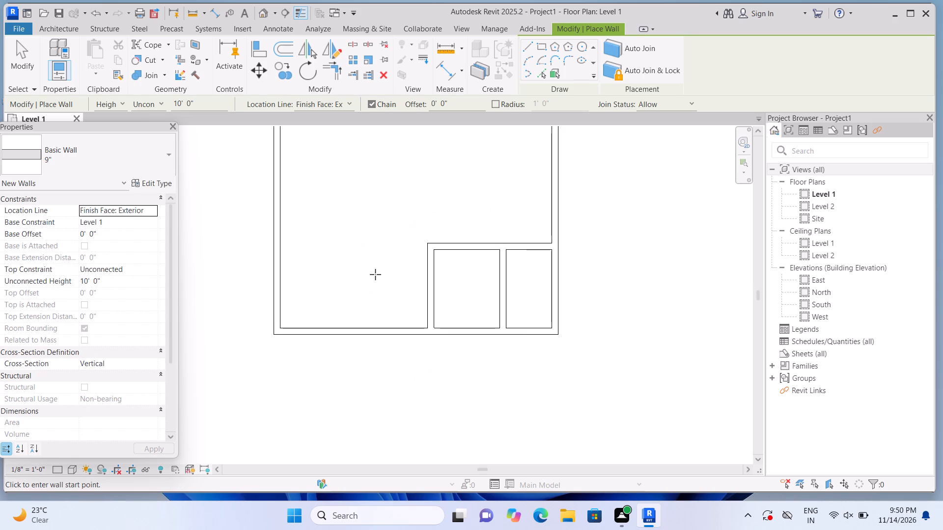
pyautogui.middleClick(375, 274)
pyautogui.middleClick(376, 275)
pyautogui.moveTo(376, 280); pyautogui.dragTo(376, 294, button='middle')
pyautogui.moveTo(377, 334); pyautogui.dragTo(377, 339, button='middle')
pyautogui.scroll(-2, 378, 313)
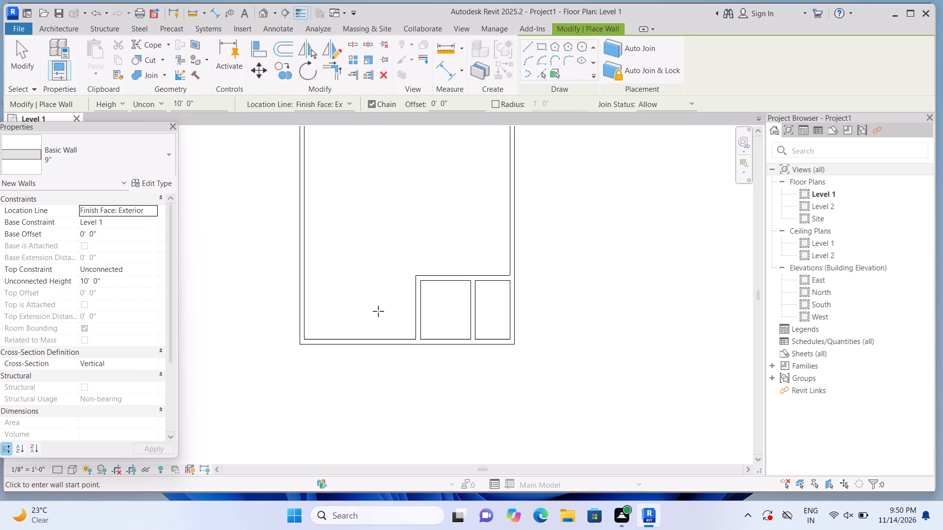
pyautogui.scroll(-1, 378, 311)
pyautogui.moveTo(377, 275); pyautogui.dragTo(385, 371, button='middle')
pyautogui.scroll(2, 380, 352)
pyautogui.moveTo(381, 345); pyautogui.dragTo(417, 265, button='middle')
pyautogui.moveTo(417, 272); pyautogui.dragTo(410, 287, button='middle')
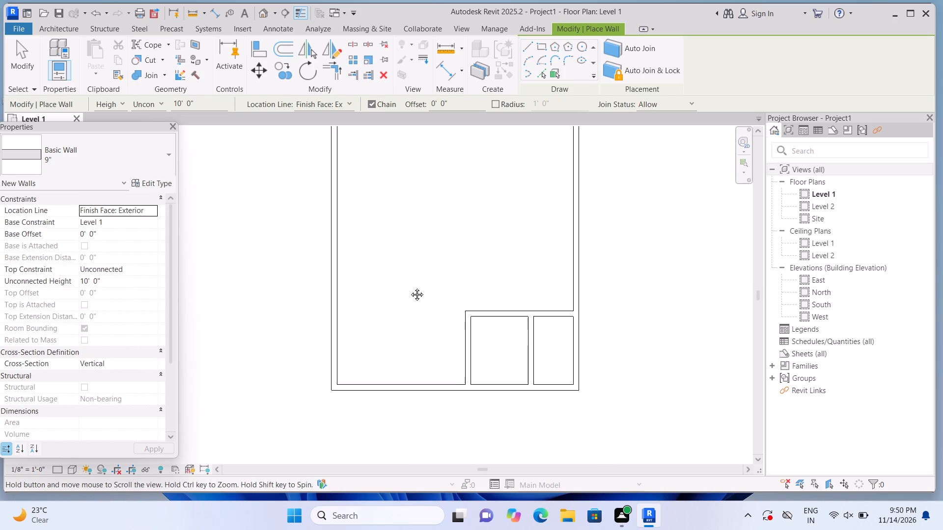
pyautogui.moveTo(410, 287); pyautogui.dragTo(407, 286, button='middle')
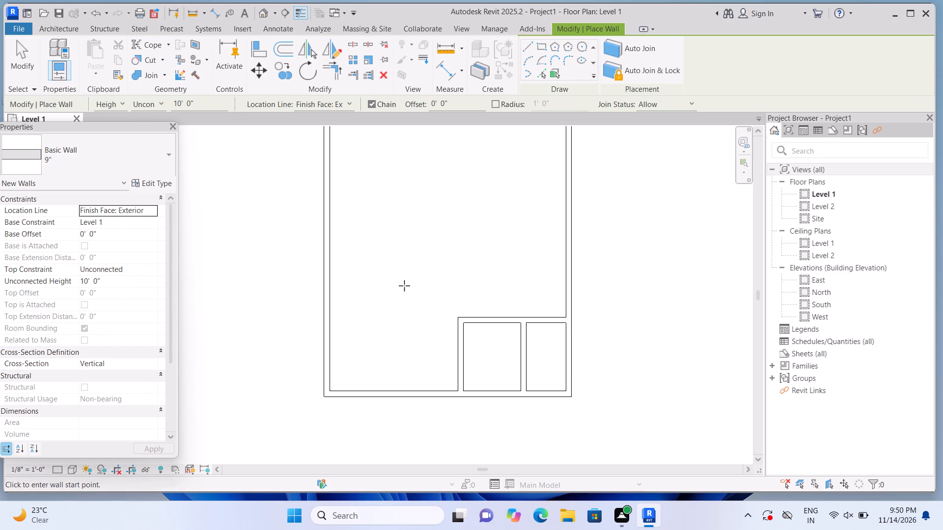
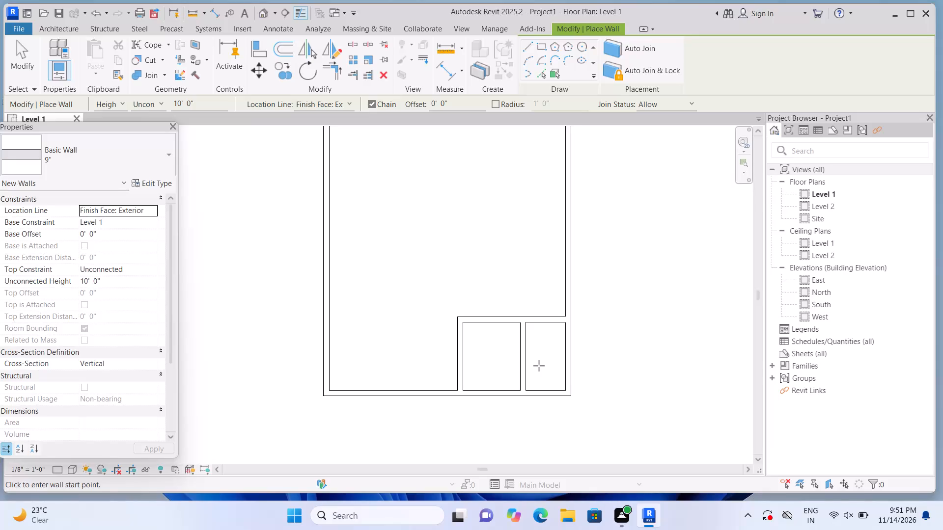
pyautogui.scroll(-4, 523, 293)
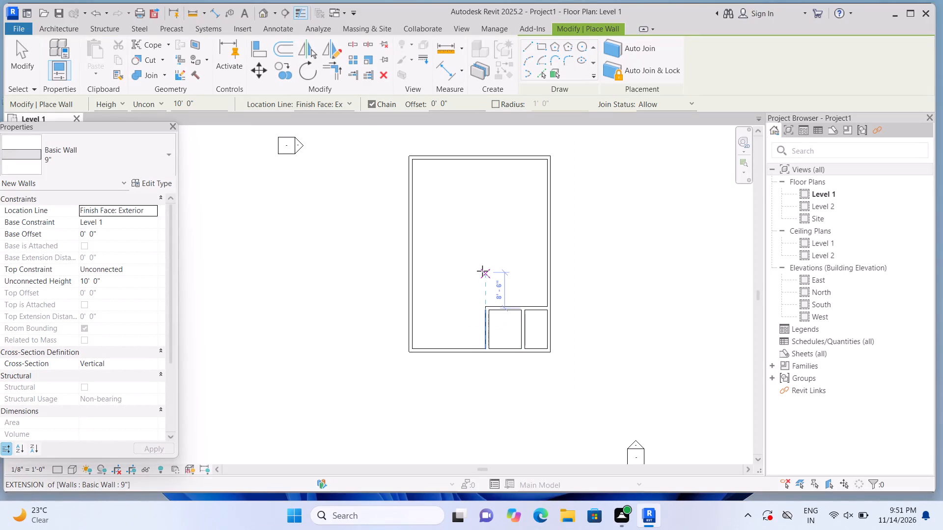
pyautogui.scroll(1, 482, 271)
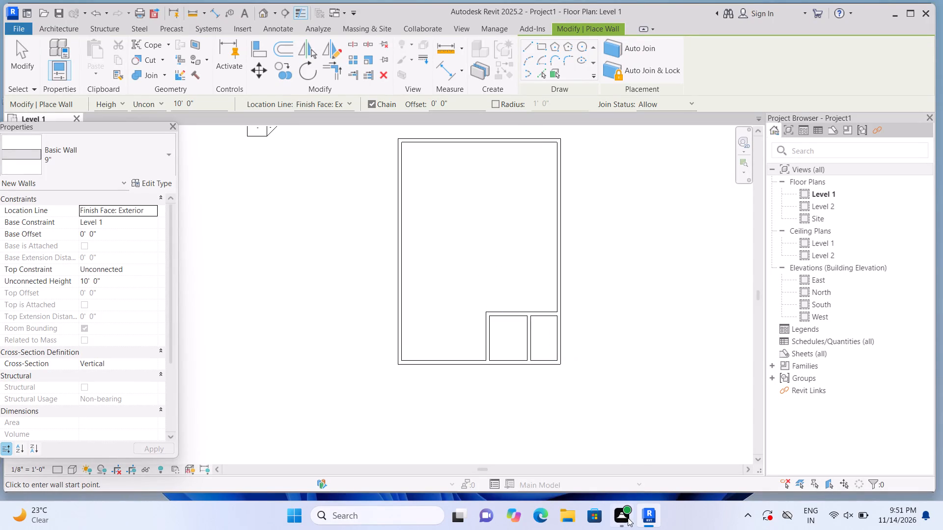
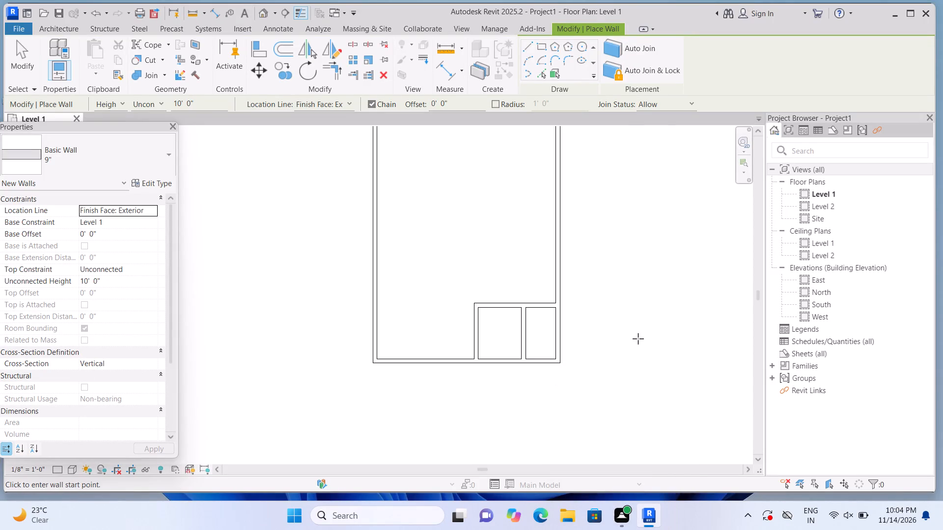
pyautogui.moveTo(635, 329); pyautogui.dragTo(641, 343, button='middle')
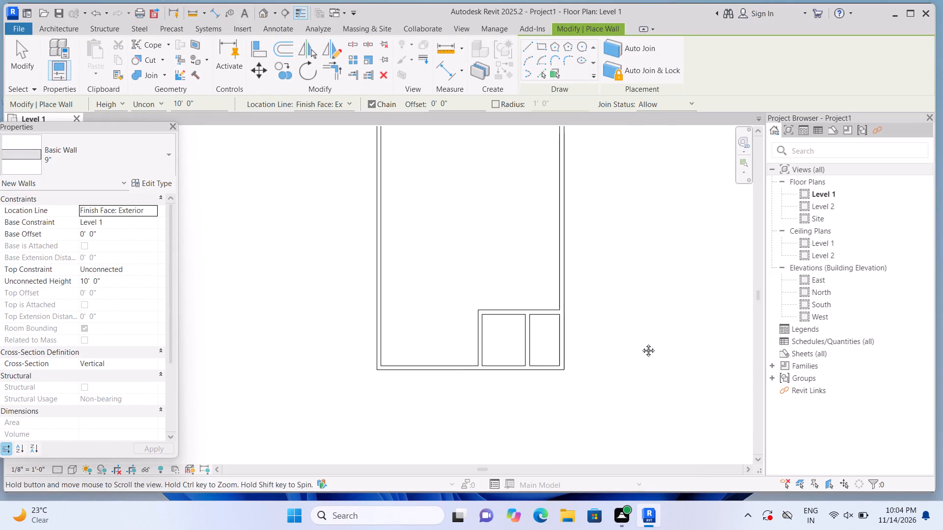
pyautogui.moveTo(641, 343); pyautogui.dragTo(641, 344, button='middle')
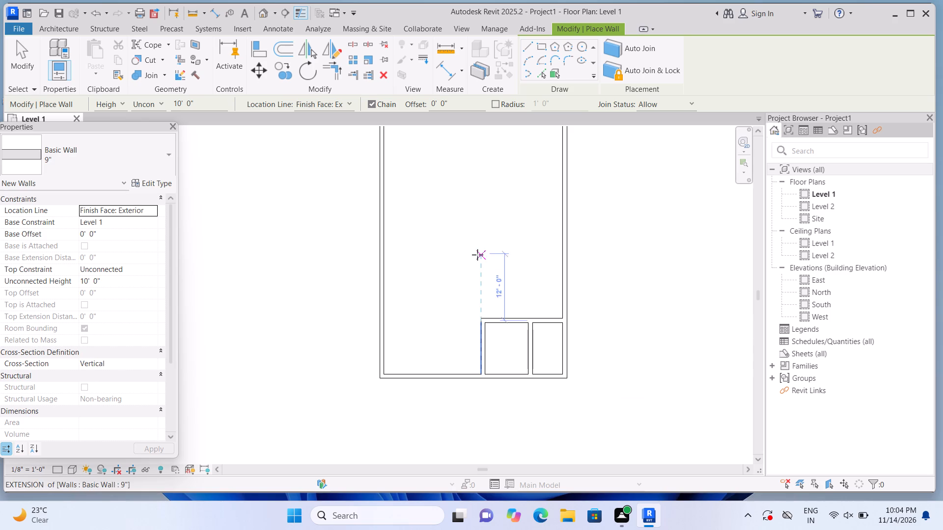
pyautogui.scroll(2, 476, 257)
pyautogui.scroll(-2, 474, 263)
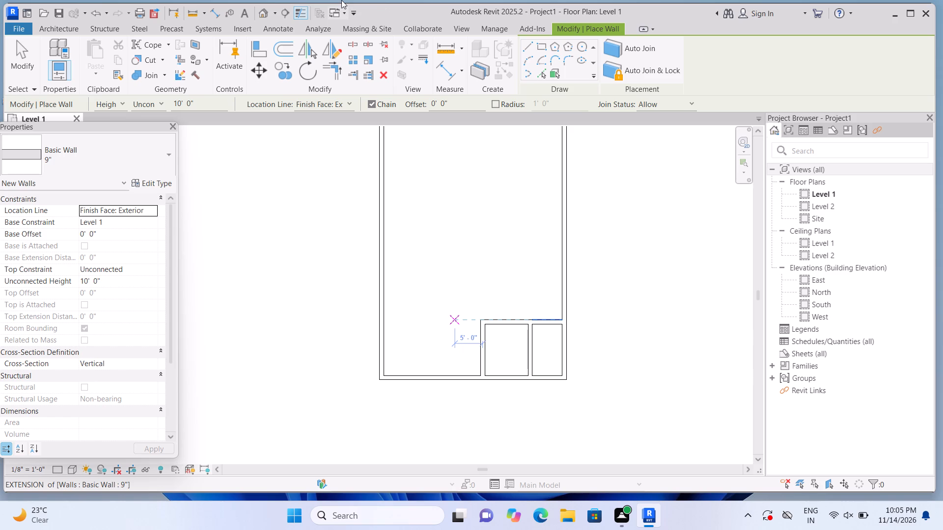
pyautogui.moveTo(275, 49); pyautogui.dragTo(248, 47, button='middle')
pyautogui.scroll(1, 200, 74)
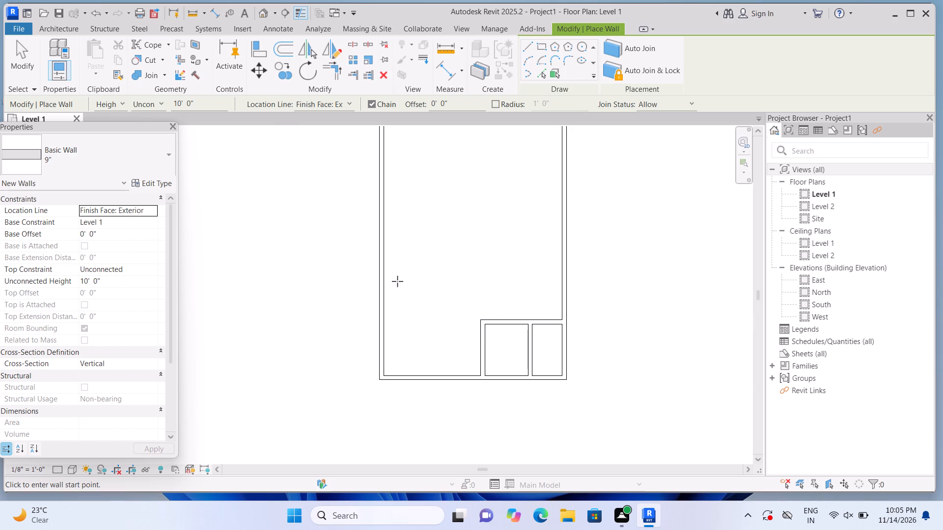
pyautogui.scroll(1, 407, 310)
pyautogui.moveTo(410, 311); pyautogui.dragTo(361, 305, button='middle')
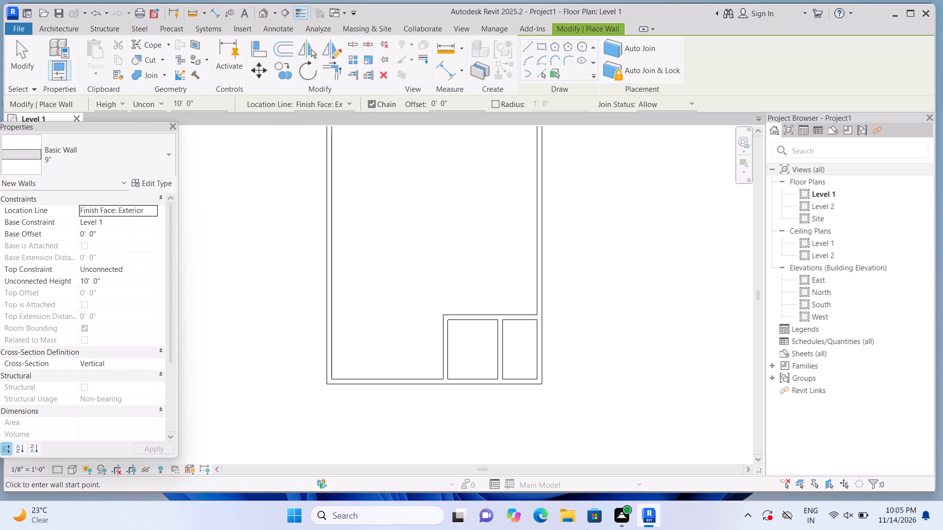
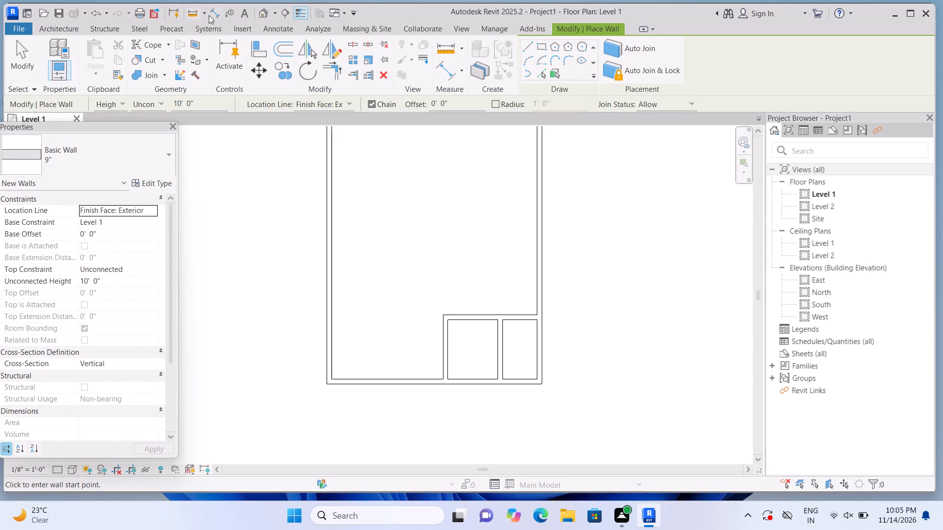
# Place a Single-Flush 36" x 84" door at the left end of the wider small room's upper wall, hinged left and swinging outward.
pyautogui.click(56, 28)
pyautogui.doubleClick(78, 58)
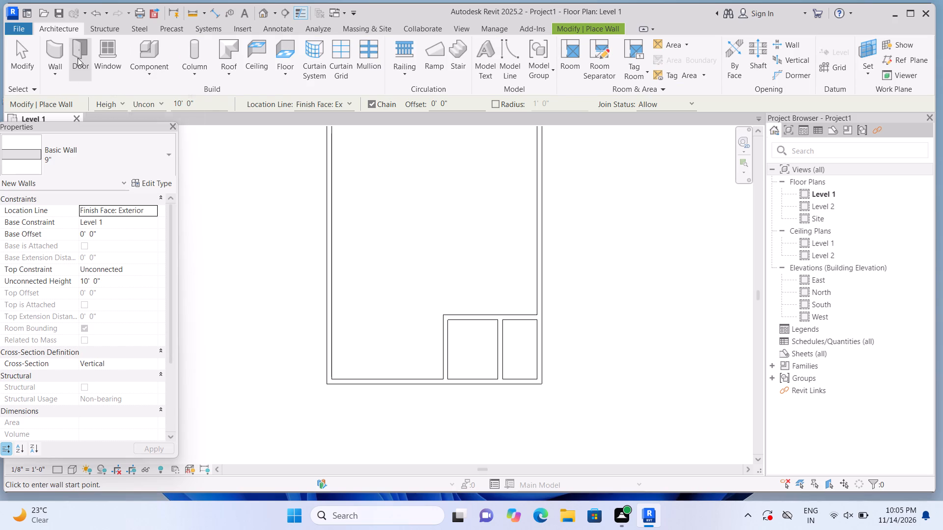
pyautogui.scroll(2, 461, 314)
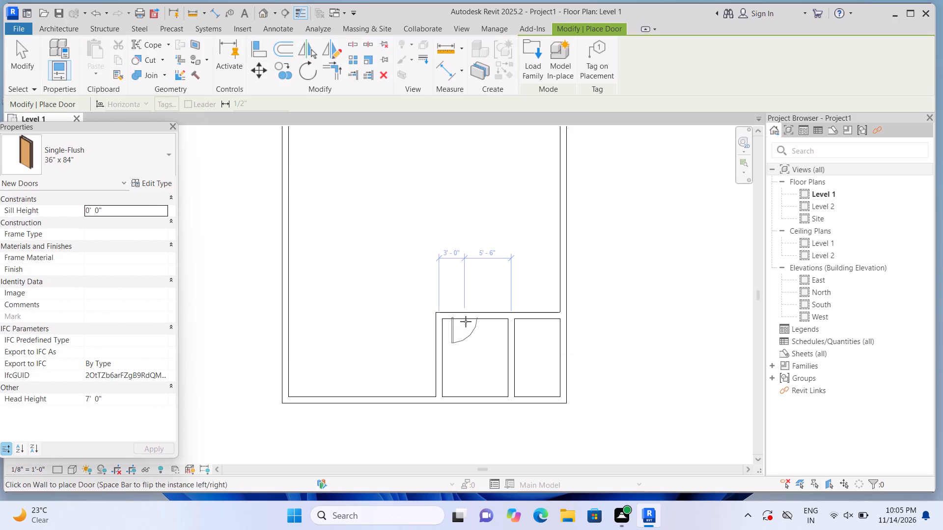
pyautogui.scroll(2, 457, 325)
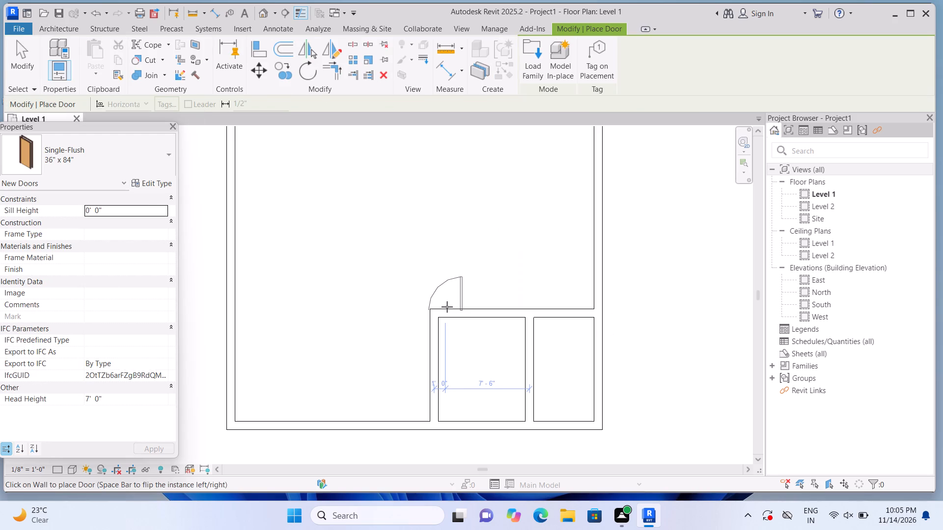
pyautogui.press('space')
pyautogui.doubleClick(456, 306)
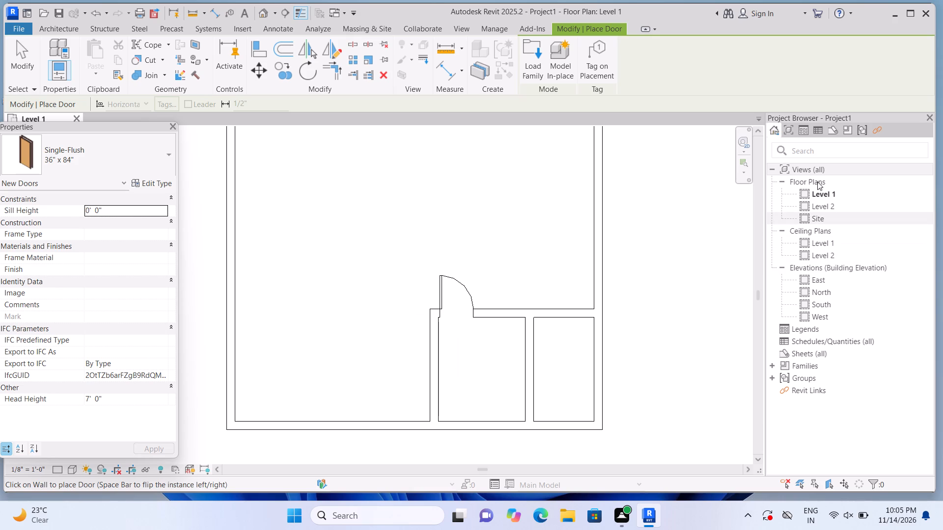
# Draw a Curtain Wall 1 segment about 2' 5" long inside the same upper wall, between the door and the partition.
pyautogui.click(58, 34)
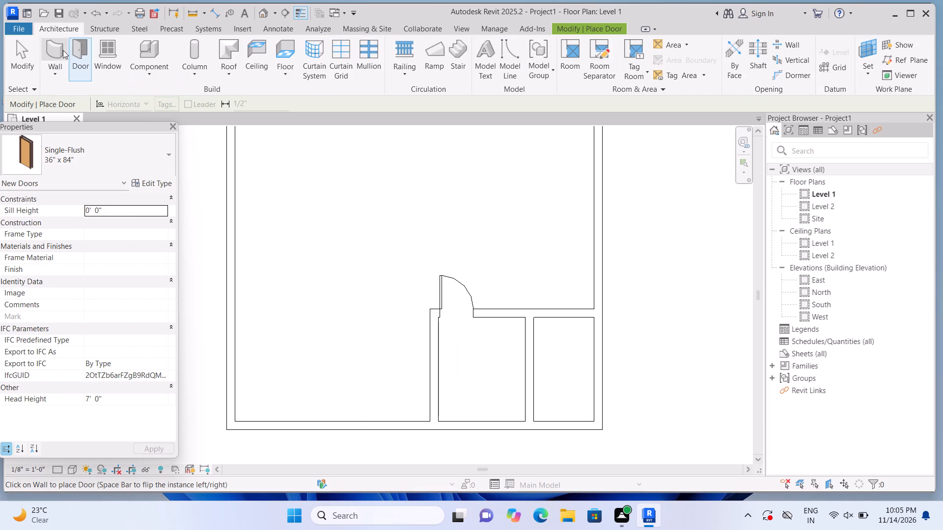
pyautogui.click(57, 53)
pyautogui.click(146, 150)
pyautogui.scroll(-2, 115, 329)
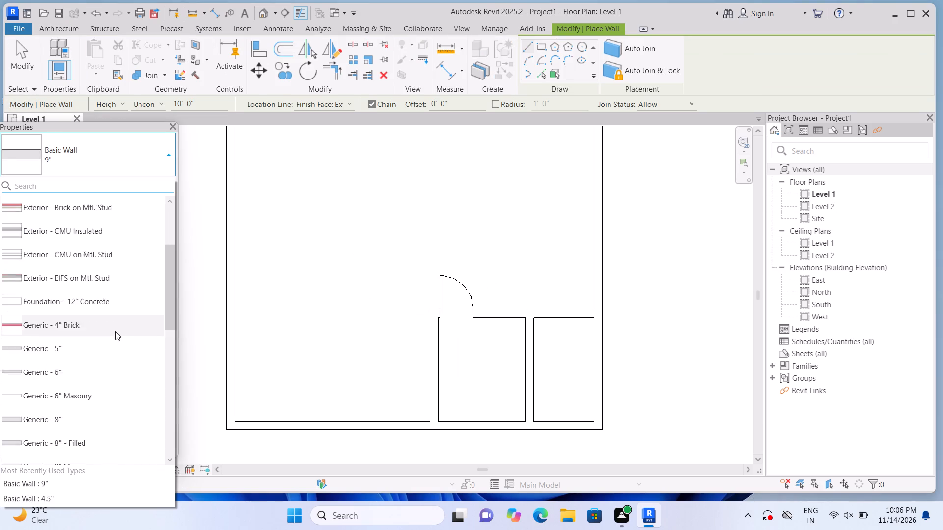
pyautogui.scroll(-6, 115, 331)
pyautogui.click(116, 349)
pyautogui.scroll(1, 527, 353)
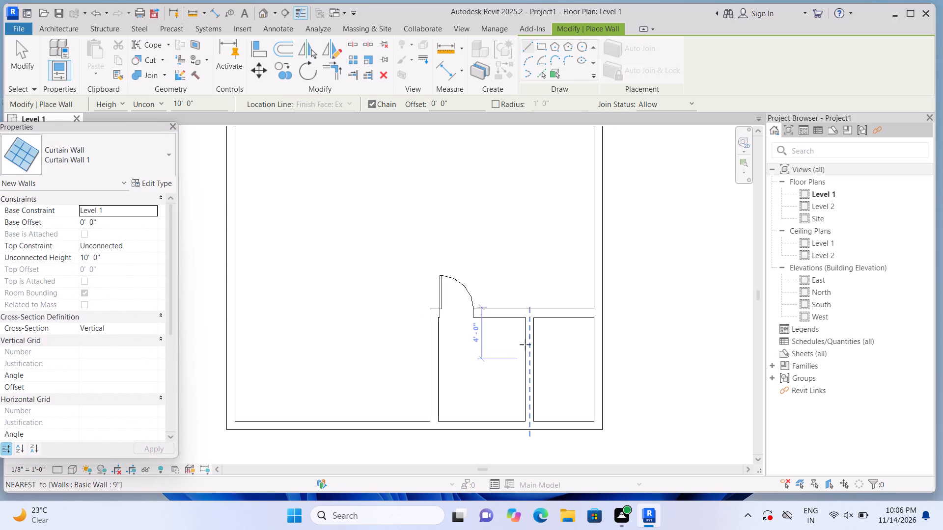
pyautogui.scroll(7, 525, 344)
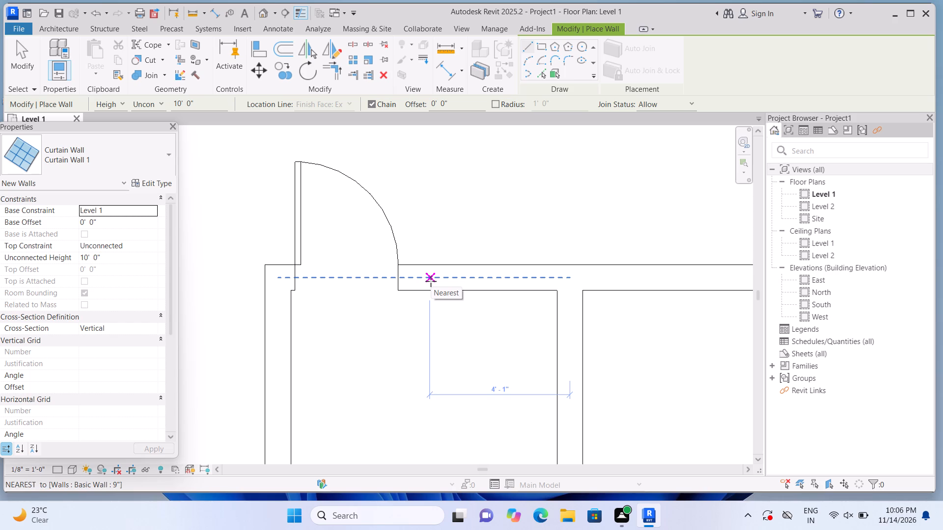
pyautogui.click(431, 281)
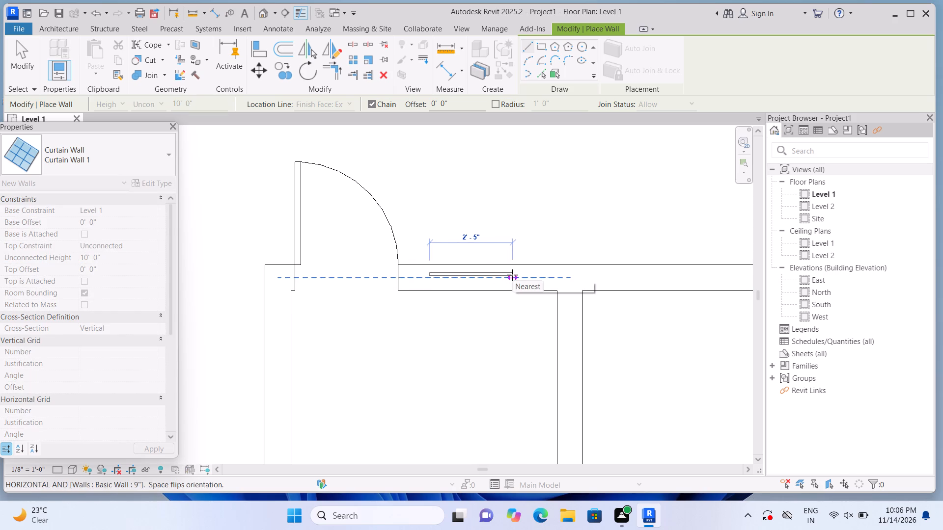
pyautogui.click(512, 275)
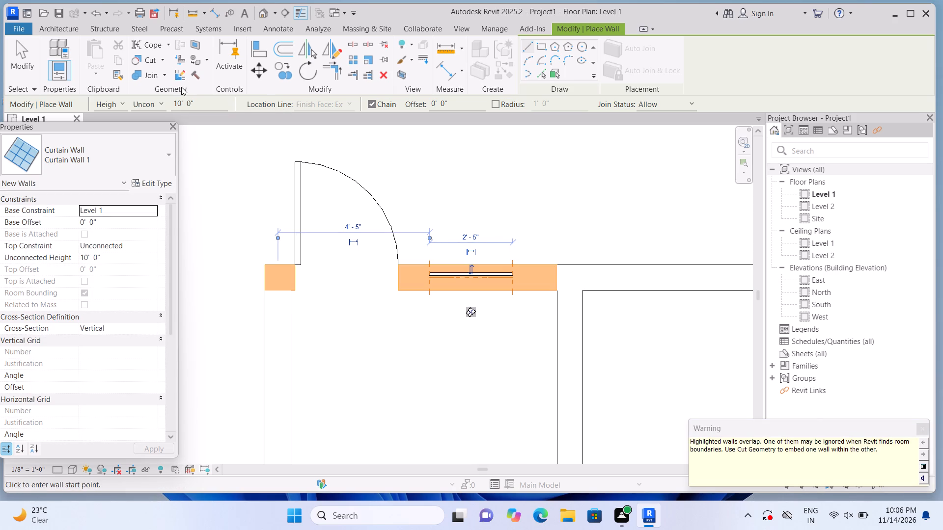
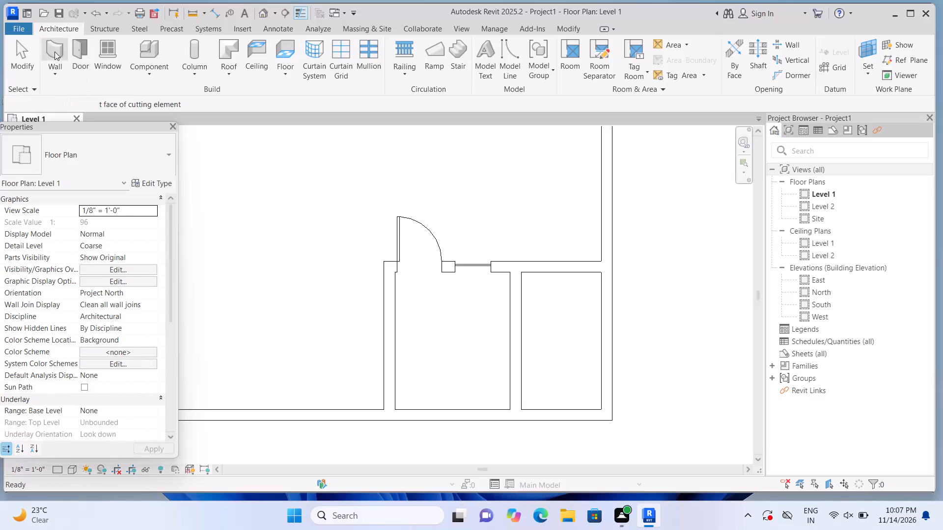
# Draw a Curtain Wall 1 segment in the lower exterior wall of the large room, left of the small rooms, and cut the 9" wall around it.
pyautogui.scroll(-3, 215, 165)
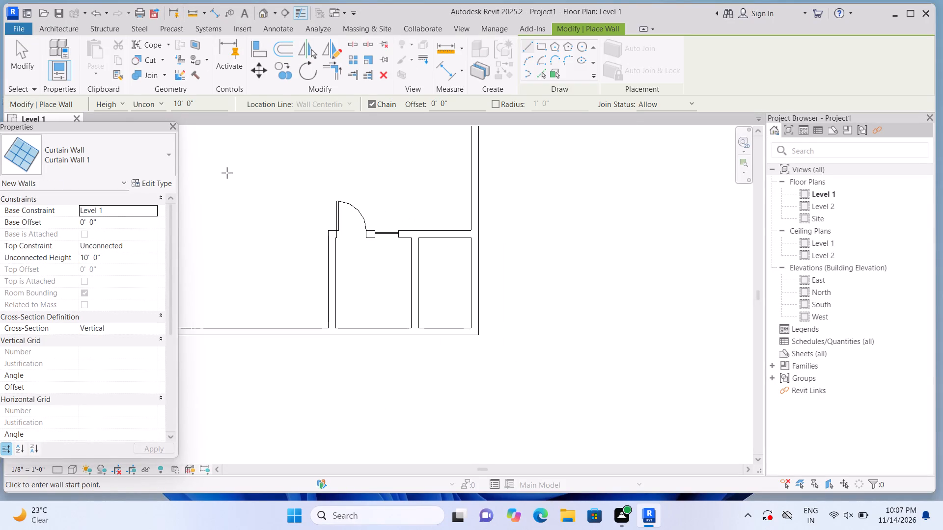
pyautogui.moveTo(234, 190); pyautogui.dragTo(344, 184, button='middle')
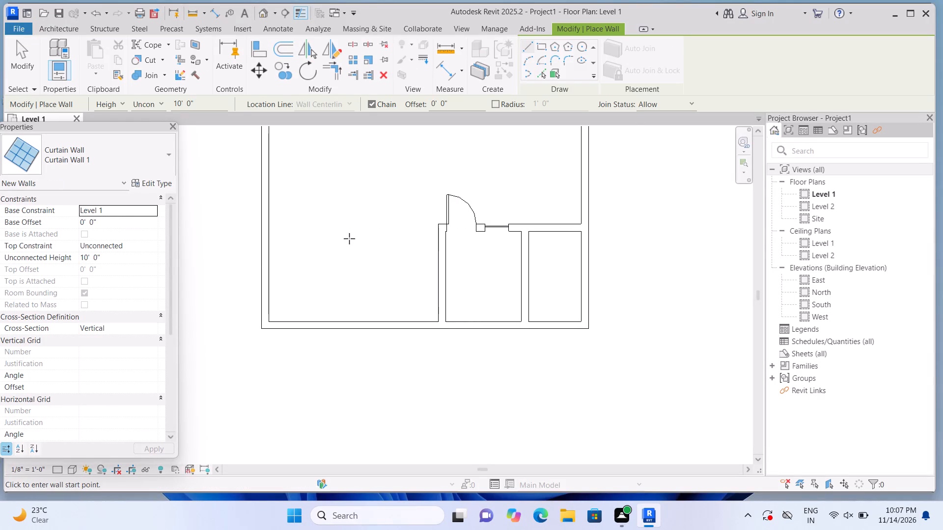
pyautogui.click(402, 328)
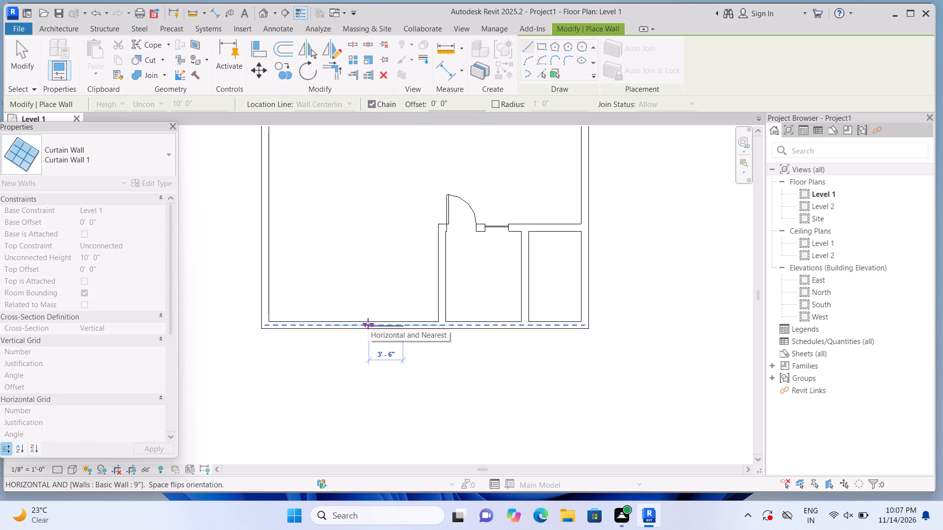
pyautogui.doubleClick(360, 325)
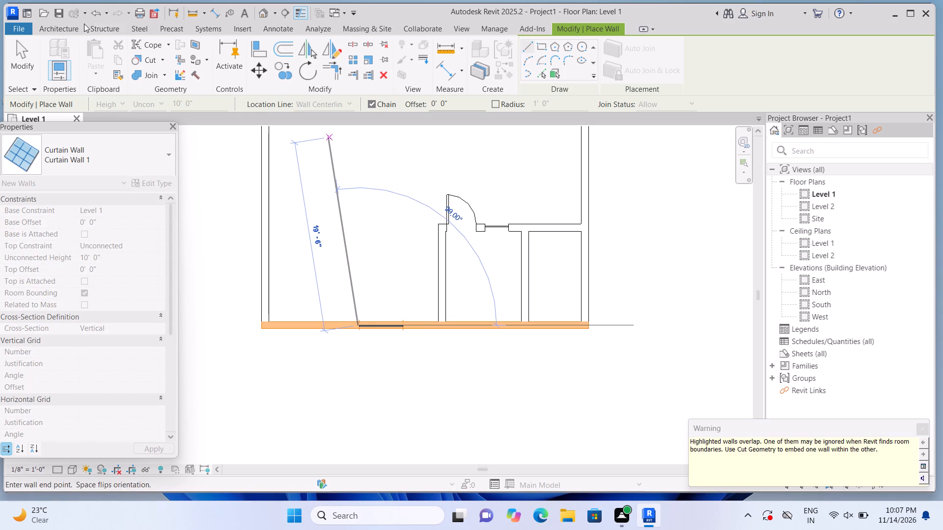
pyautogui.click(162, 62)
pyautogui.click(166, 79)
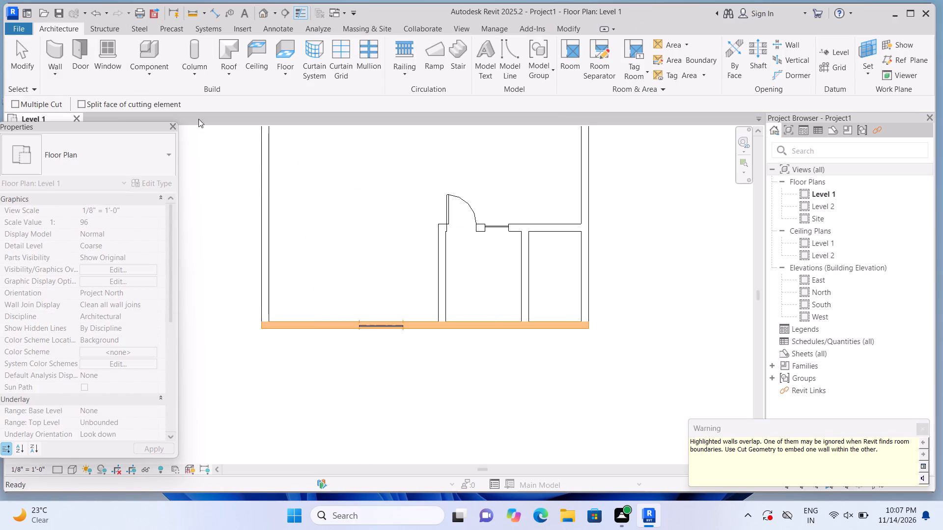
pyautogui.click(331, 325)
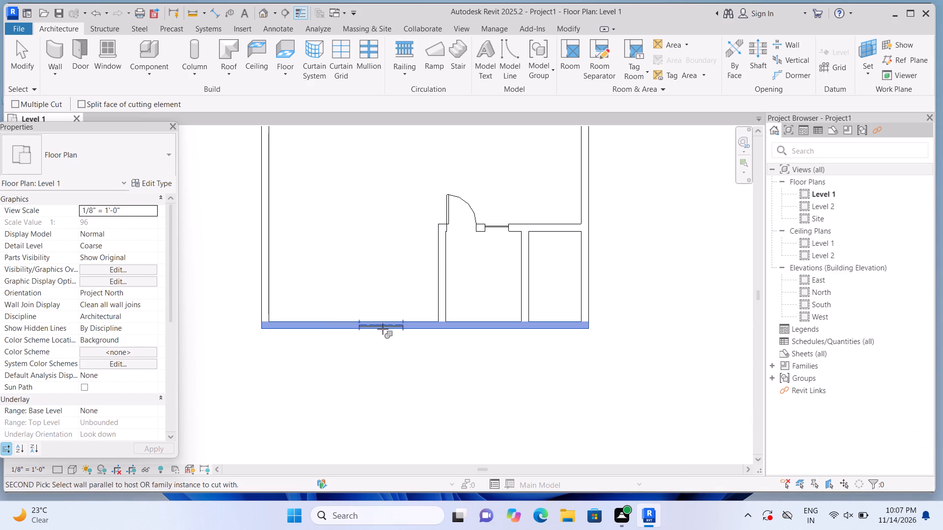
pyautogui.click(382, 329)
# Embed a Curtain Wall 1 segment about 5' 6" long in the right exterior wall, about 4' above the small rooms' upper wall, cutting the host wall.
pyautogui.scroll(-1, 386, 295)
pyautogui.middleClick(380, 277)
pyautogui.moveTo(380, 281); pyautogui.dragTo(349, 335, button='middle')
pyautogui.scroll(-1, 361, 323)
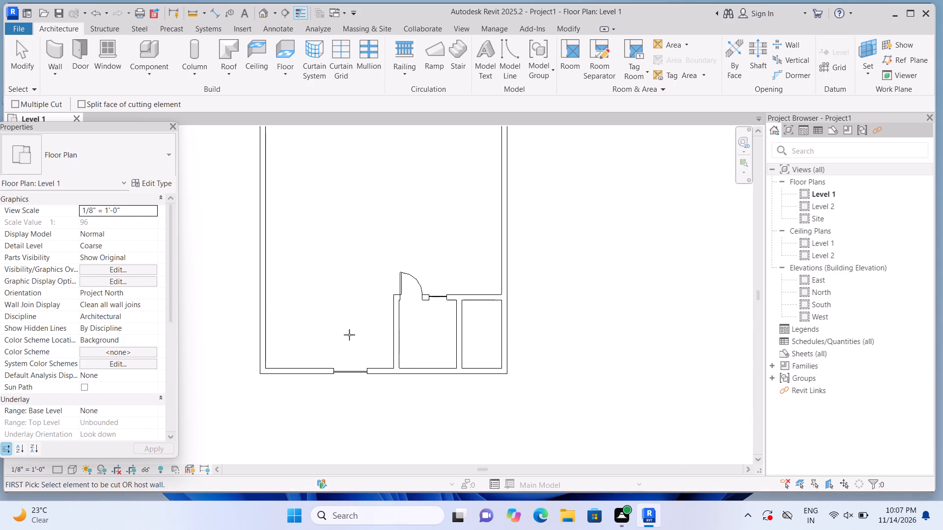
pyautogui.click(53, 53)
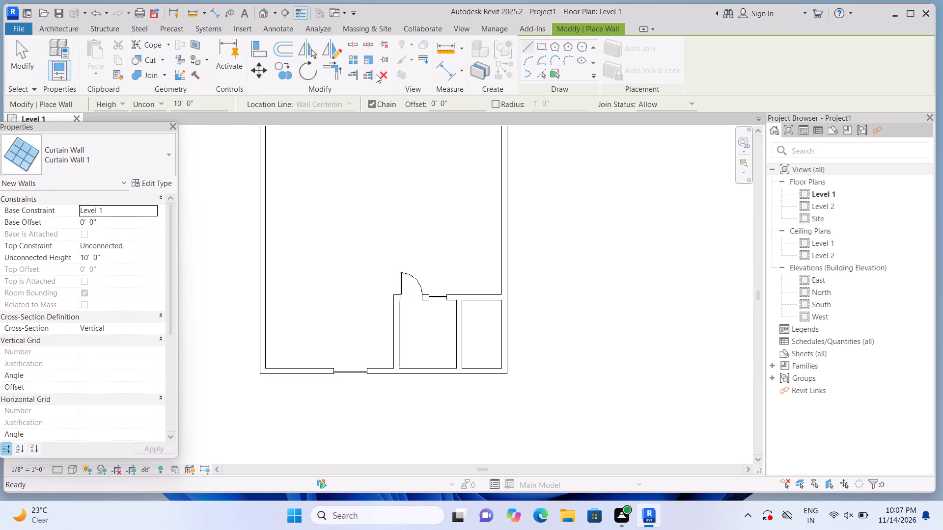
pyautogui.middleClick(472, 216)
pyautogui.moveTo(472, 223); pyautogui.dragTo(471, 265, button='middle')
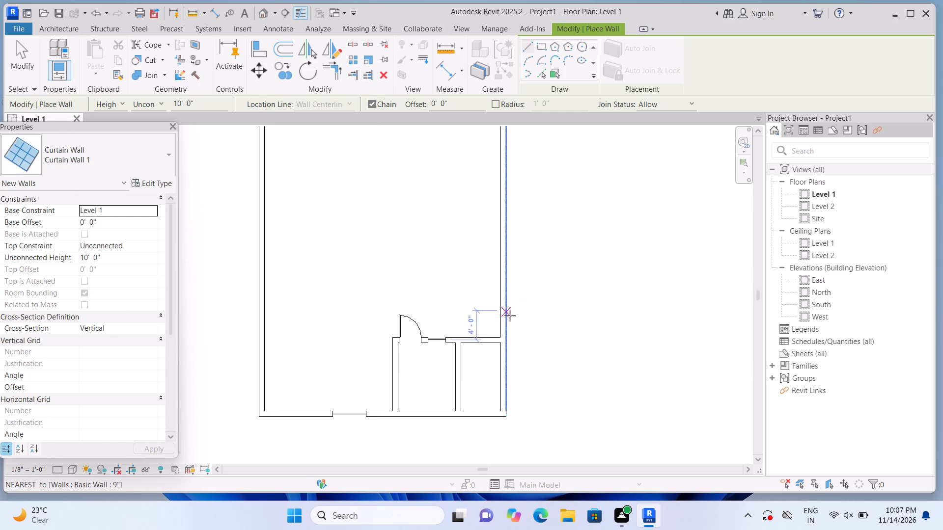
pyautogui.click(507, 312)
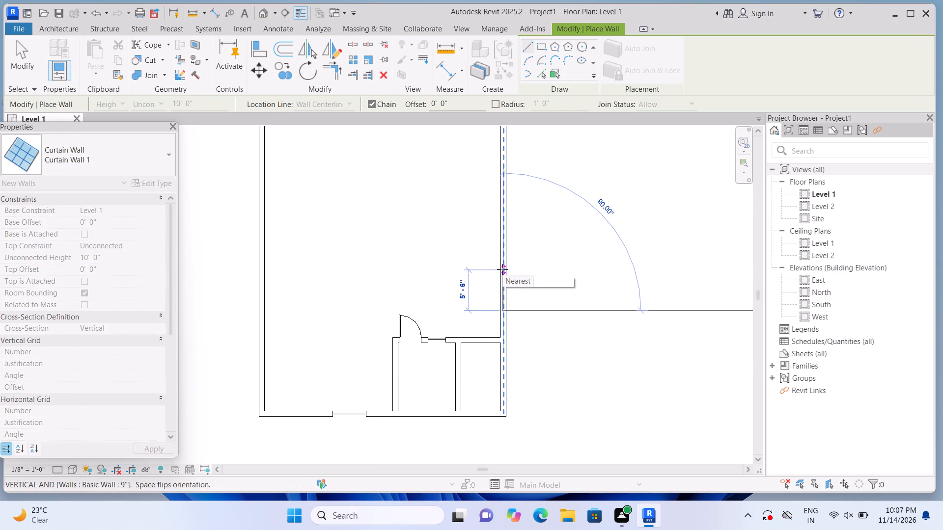
pyautogui.click(502, 269)
pyautogui.click(165, 57)
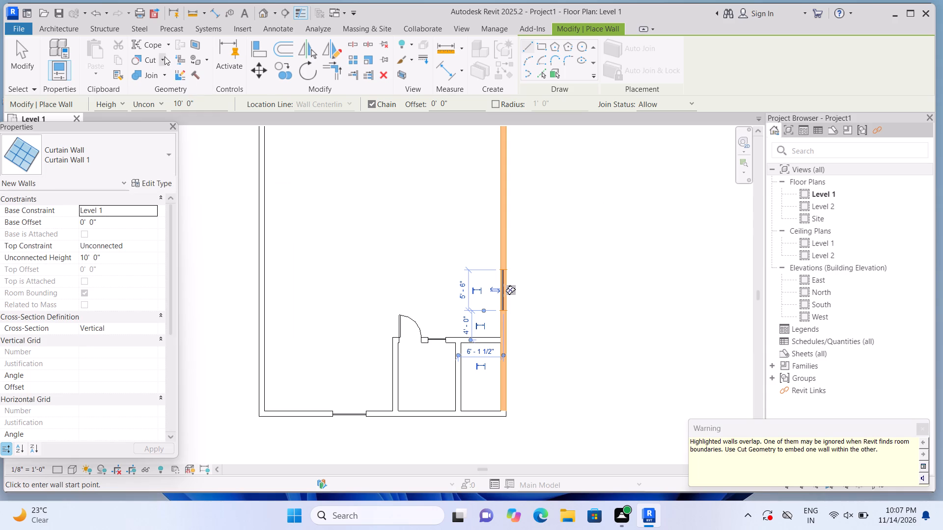
pyautogui.click(170, 79)
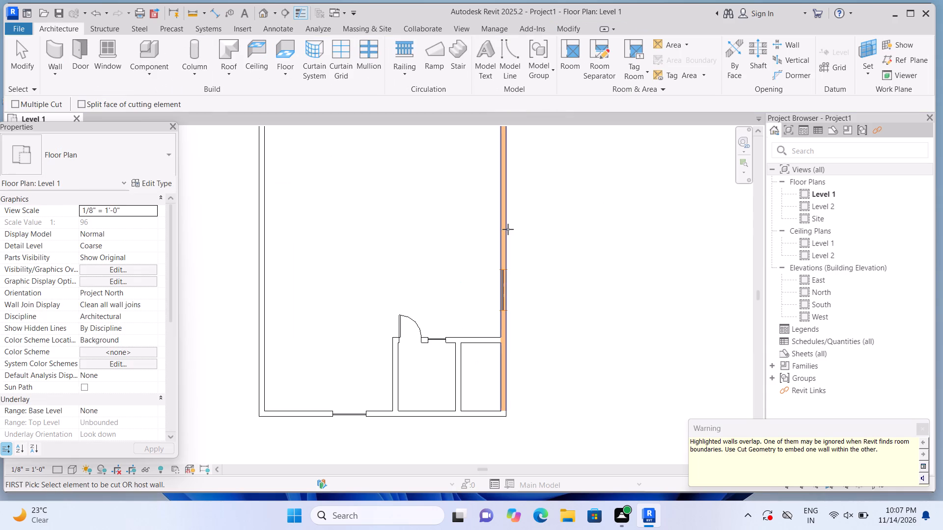
pyautogui.click(508, 229)
pyautogui.click(508, 288)
# Embed a Curtain Wall 1 segment about 5' long near the right exterior wall's upper end, about 5' below the top wall, cutting the host wall.
pyautogui.scroll(-1, 538, 244)
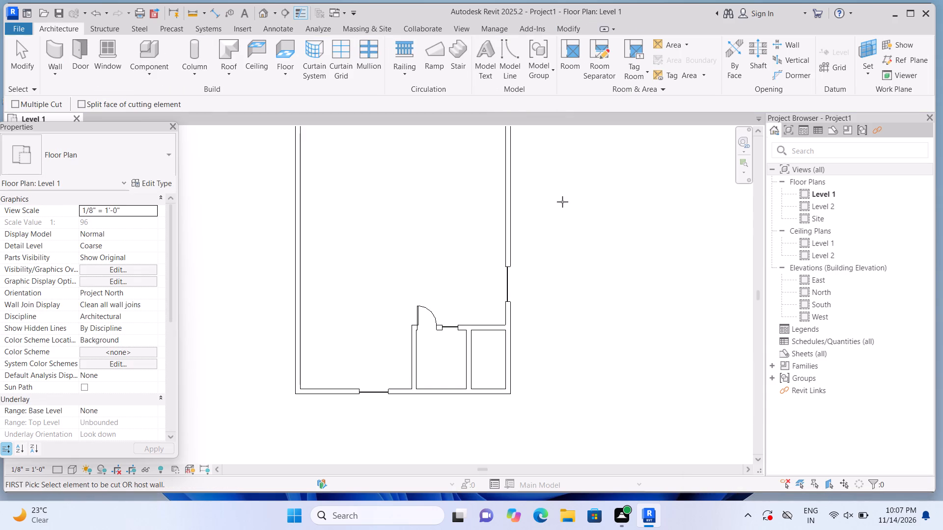
pyautogui.moveTo(563, 202); pyautogui.dragTo(553, 247, button='middle')
pyautogui.click(60, 55)
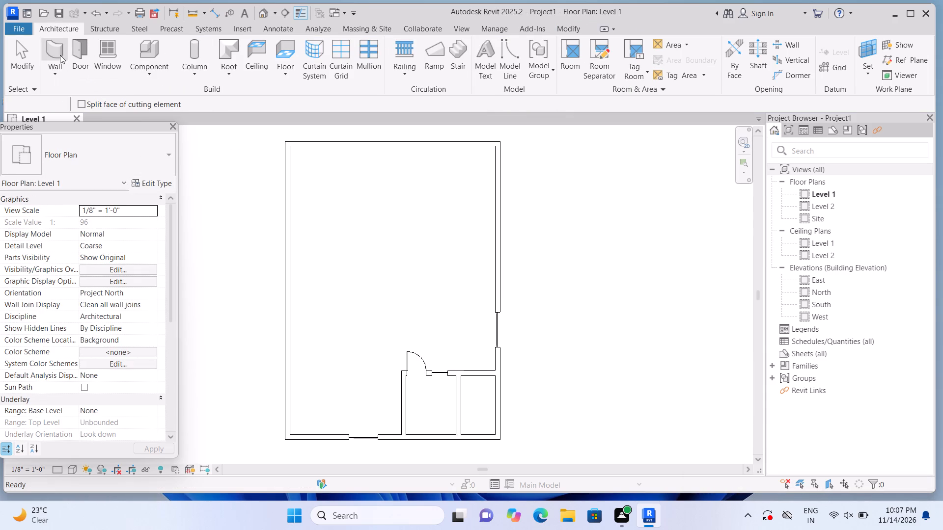
pyautogui.scroll(2, 518, 210)
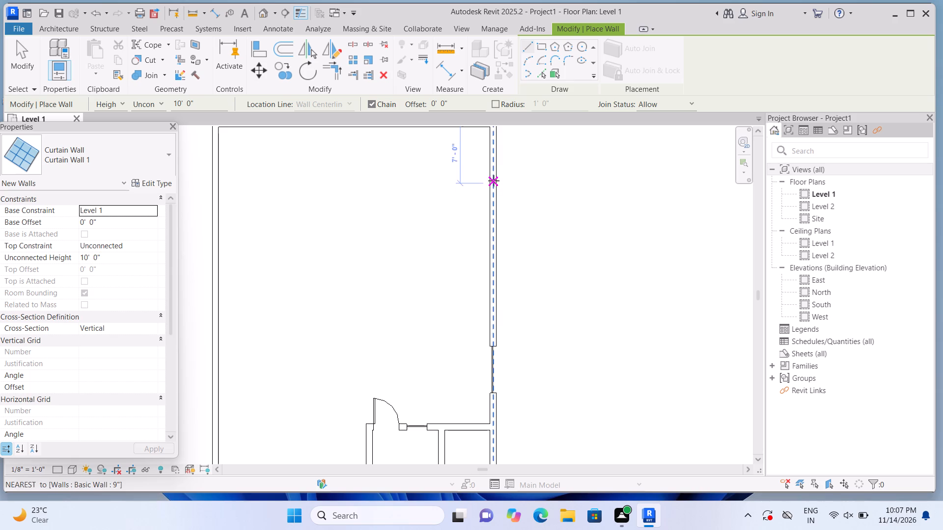
pyautogui.click(493, 165)
pyautogui.click(493, 208)
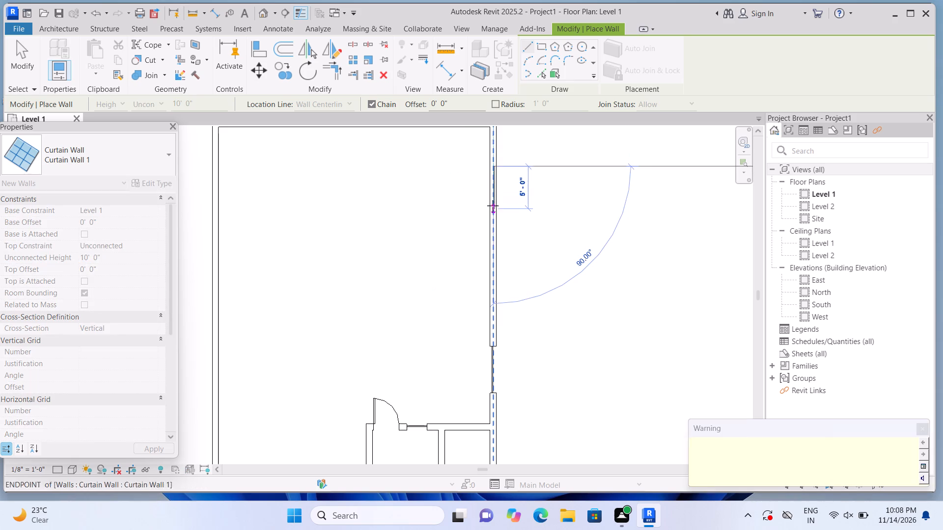
pyautogui.click(165, 57)
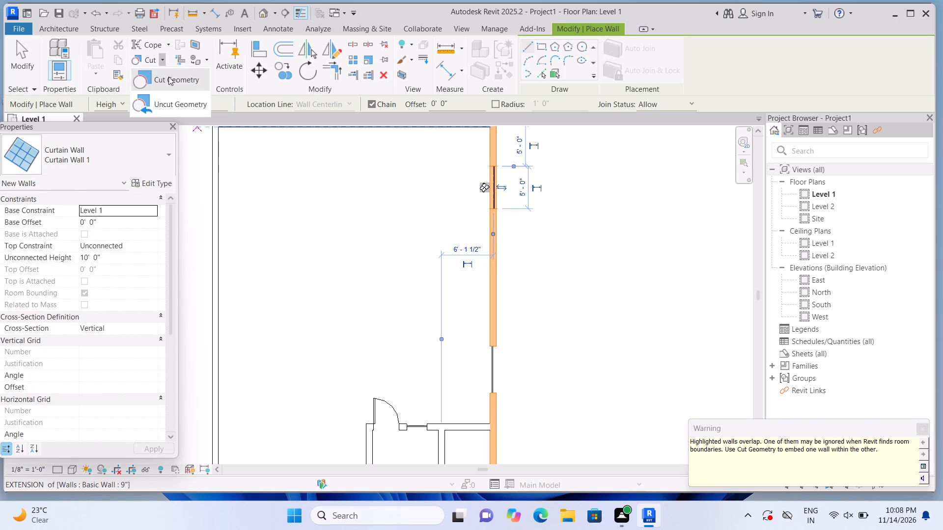
pyautogui.click(169, 78)
pyautogui.click(493, 264)
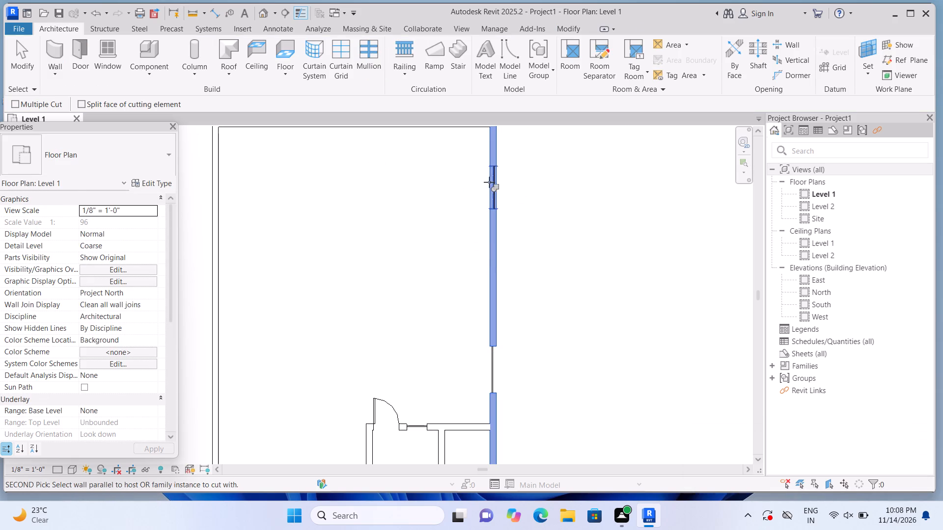
pyautogui.click(489, 182)
# Embed a Curtain Wall 1 segment about 5' 7" long in the top exterior wall, about 4' 7 1/2" from the right wall, cutting the host wall.
pyautogui.scroll(-4, 507, 201)
pyautogui.moveTo(423, 219); pyautogui.dragTo(386, 238, button='middle')
pyautogui.scroll(1, 384, 226)
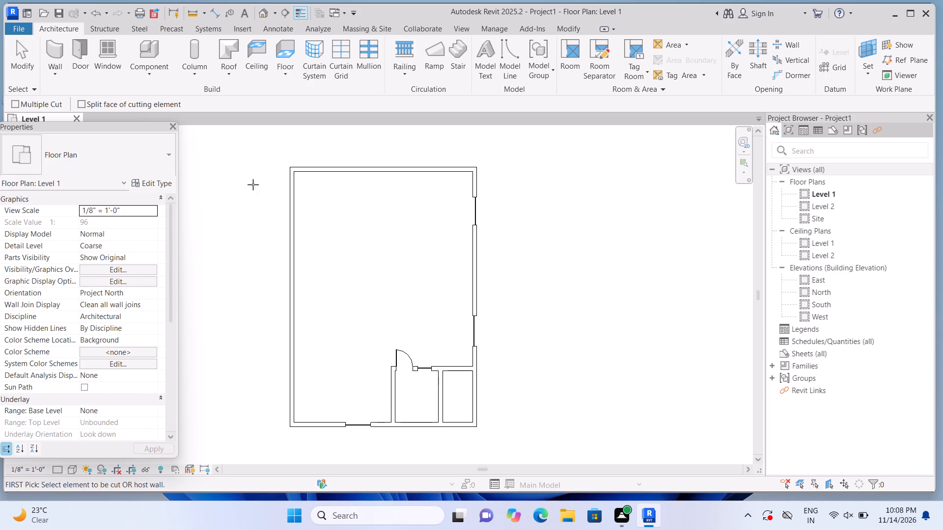
pyautogui.click(60, 55)
pyautogui.scroll(1, 447, 173)
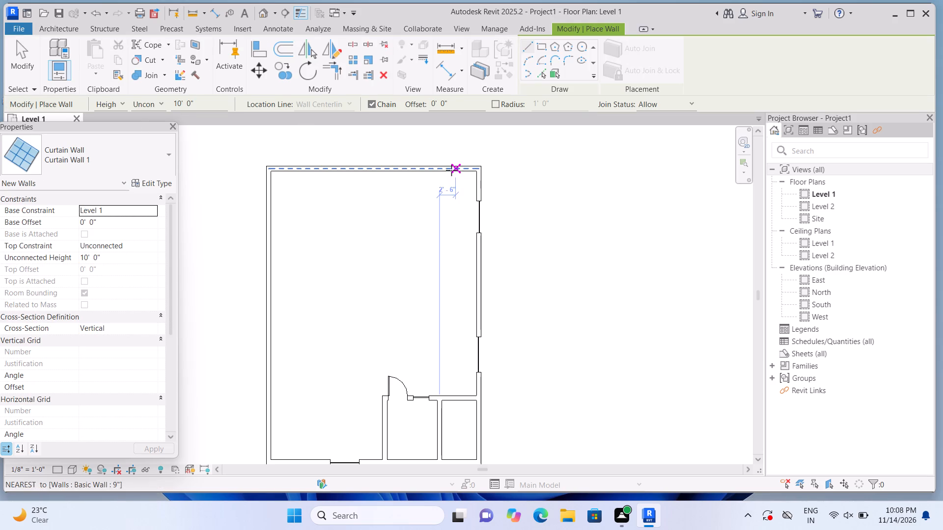
pyautogui.click(448, 171)
pyautogui.click(417, 169)
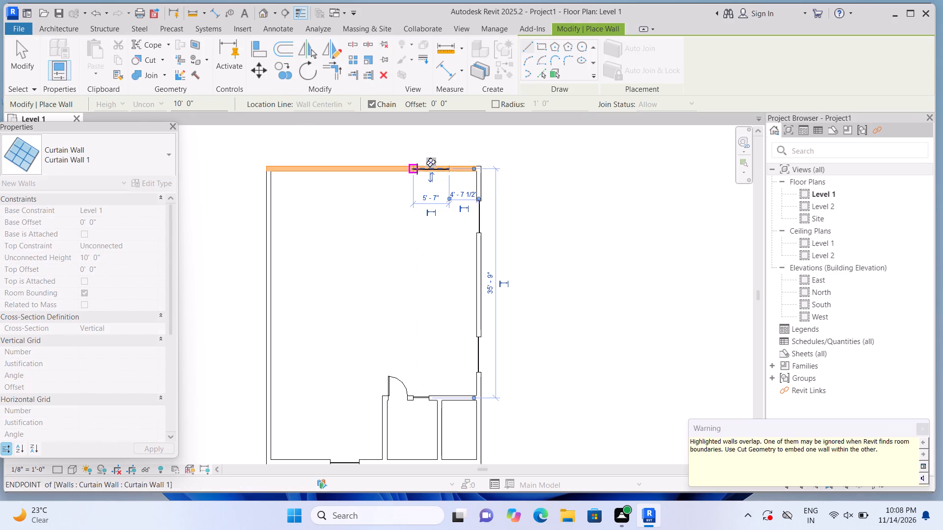
pyautogui.click(163, 58)
pyautogui.click(175, 78)
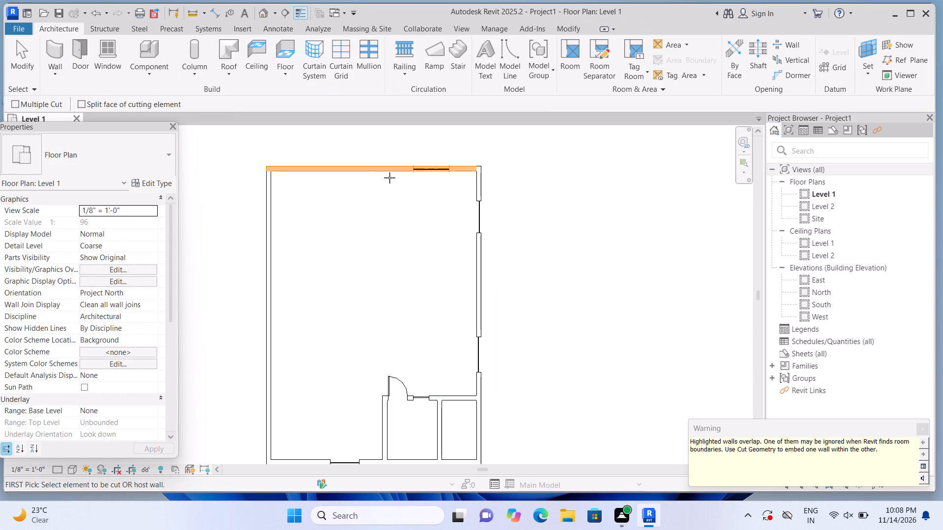
pyautogui.click(384, 174)
pyautogui.click(435, 169)
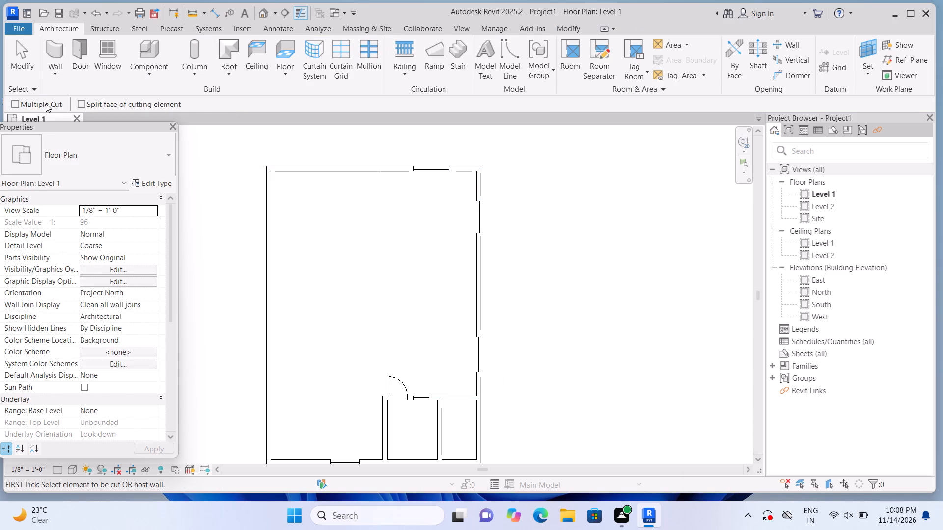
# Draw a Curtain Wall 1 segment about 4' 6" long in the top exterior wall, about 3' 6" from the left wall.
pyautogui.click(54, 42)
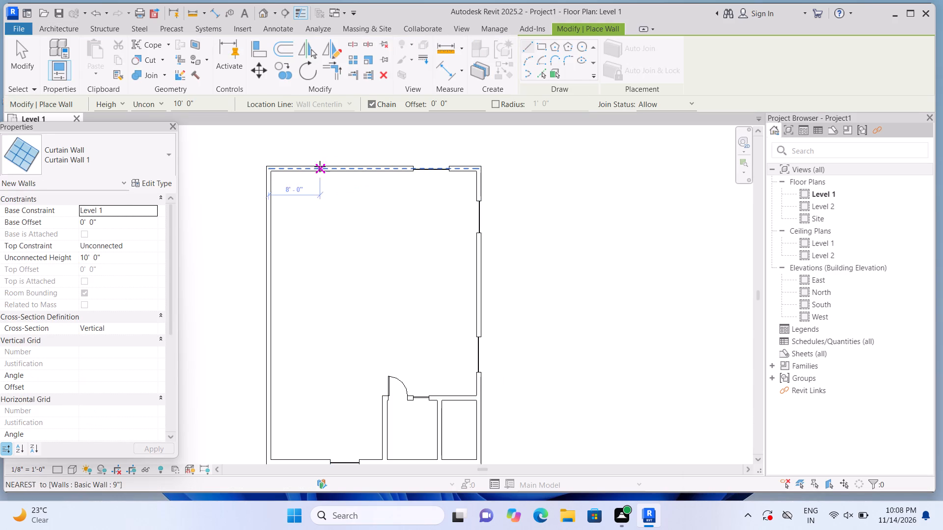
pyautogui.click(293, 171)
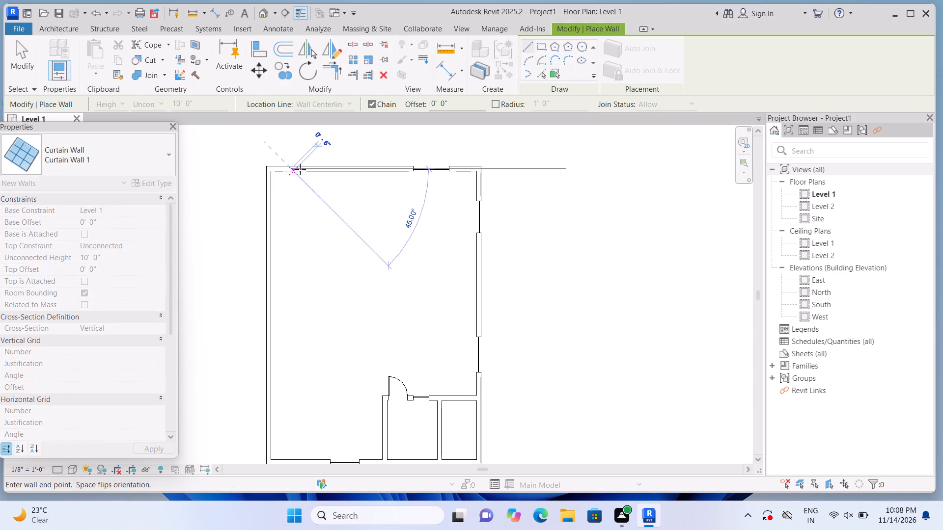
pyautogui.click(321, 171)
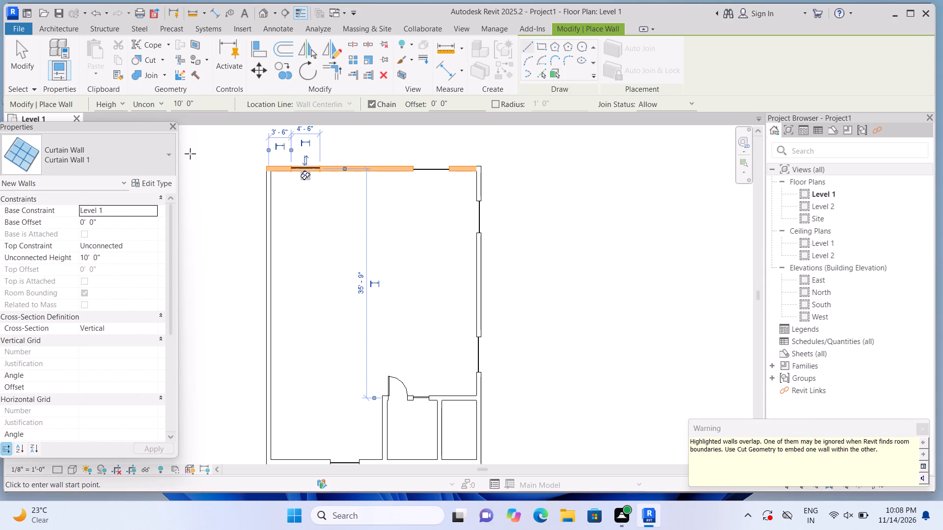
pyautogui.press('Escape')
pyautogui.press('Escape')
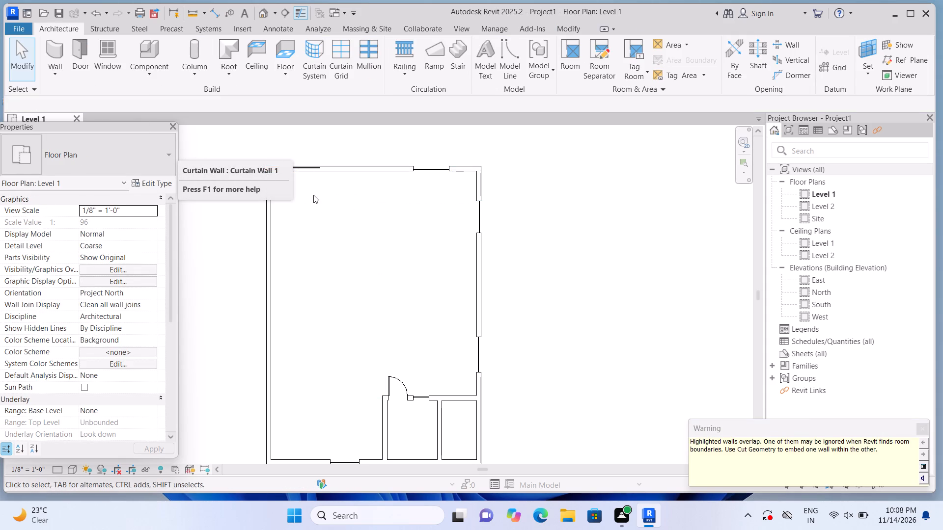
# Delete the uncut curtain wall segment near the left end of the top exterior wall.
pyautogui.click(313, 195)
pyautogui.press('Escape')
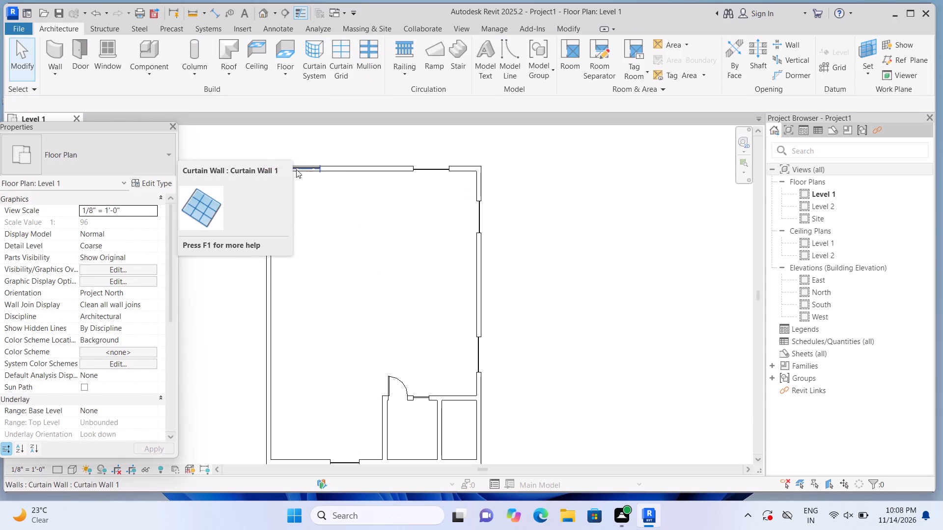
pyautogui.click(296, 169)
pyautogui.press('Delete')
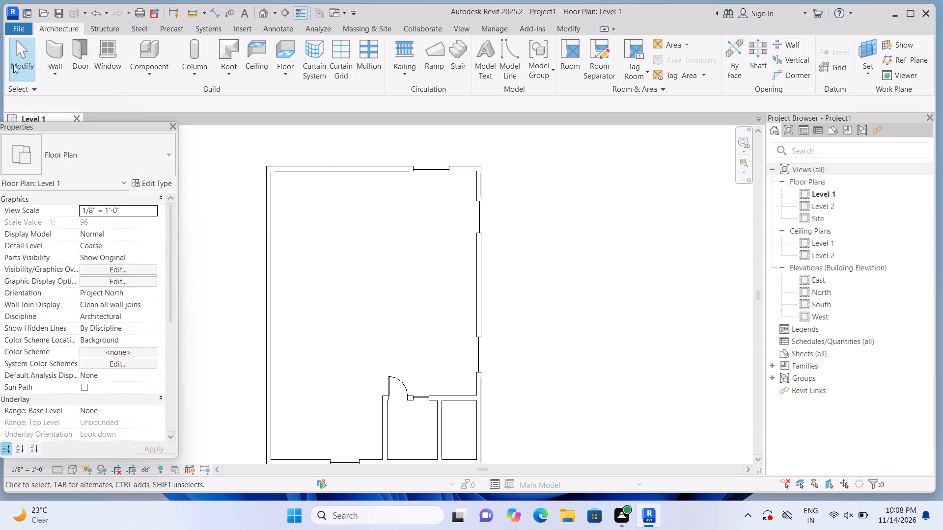
# Embed a Curtain Wall 1 segment about 6' long near the left end of the top exterior wall, cutting the host wall around it.
pyautogui.click(49, 53)
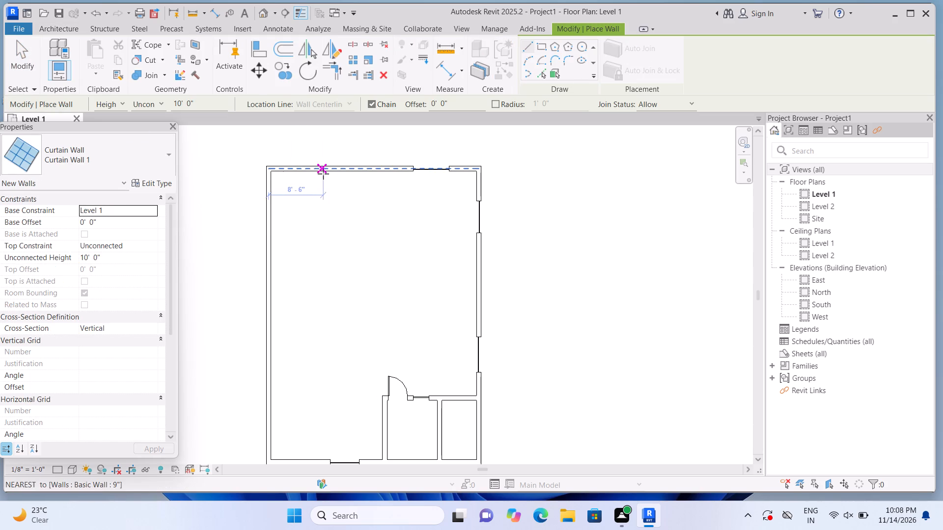
pyautogui.click(326, 174)
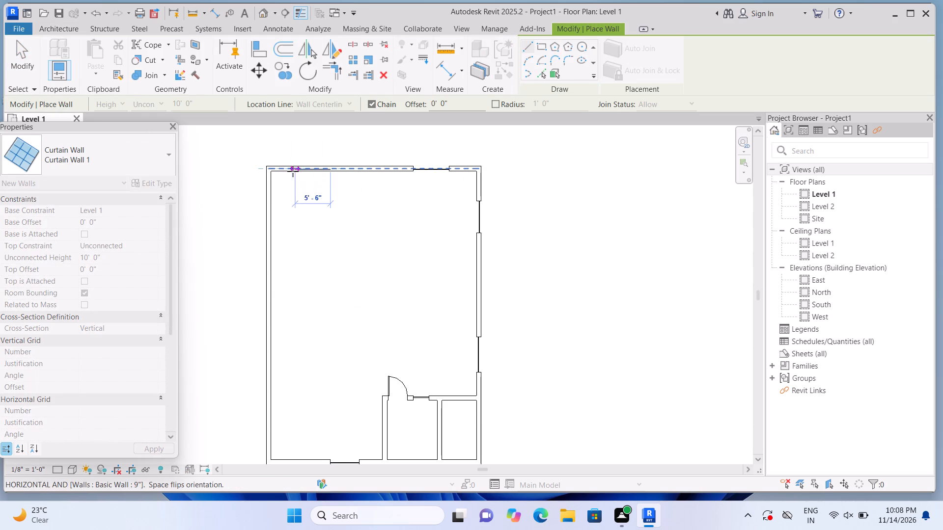
pyautogui.click(292, 170)
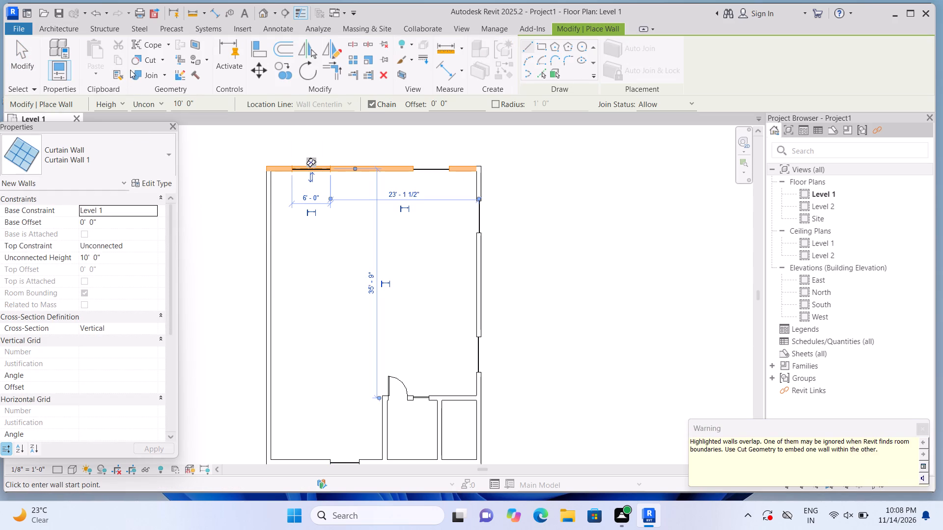
pyautogui.click(161, 59)
pyautogui.click(165, 77)
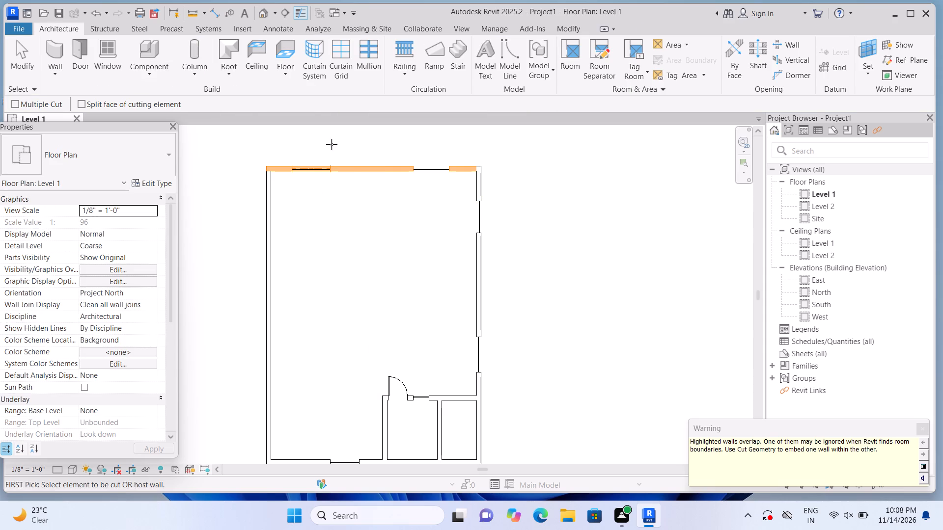
pyautogui.click(354, 164)
pyautogui.click(310, 167)
# Embed a Curtain Wall 1 segment near the upper end of the left exterior wall, cutting the host wall around it.
pyautogui.scroll(-2, 310, 161)
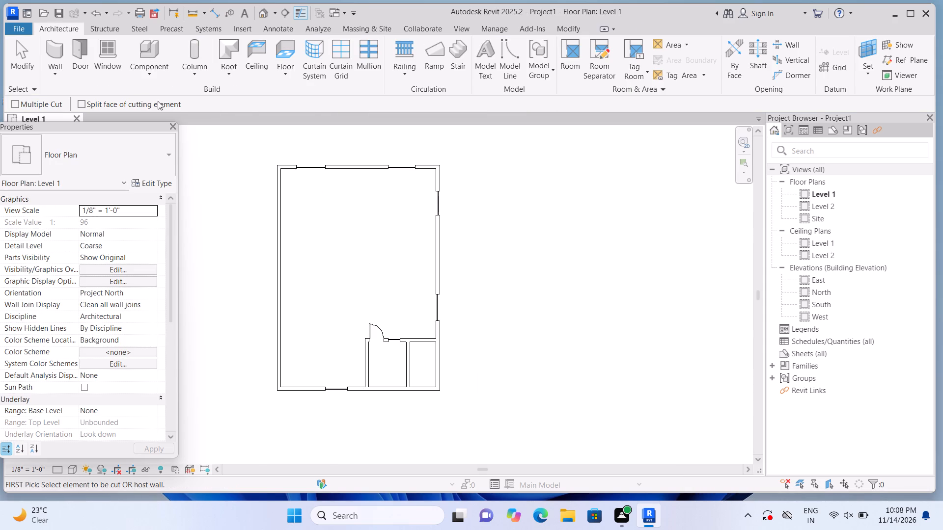
pyautogui.click(63, 52)
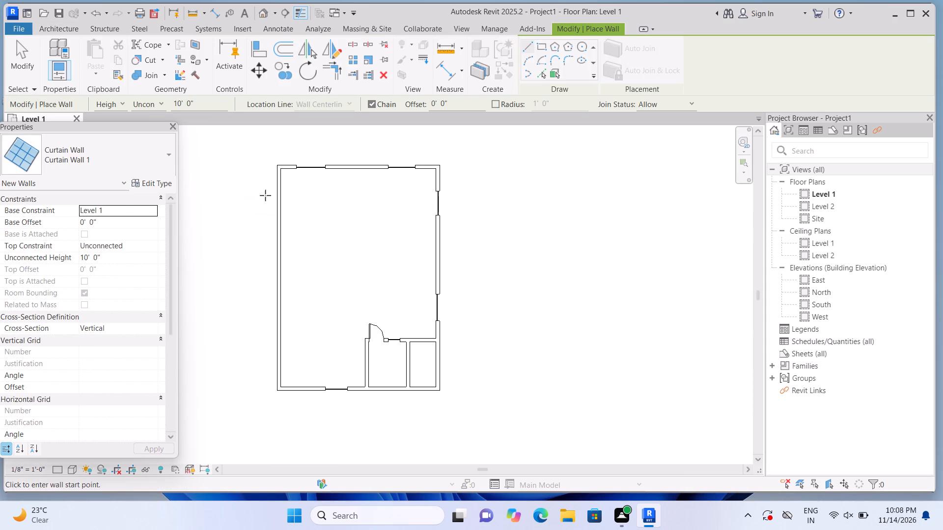
pyautogui.click(280, 182)
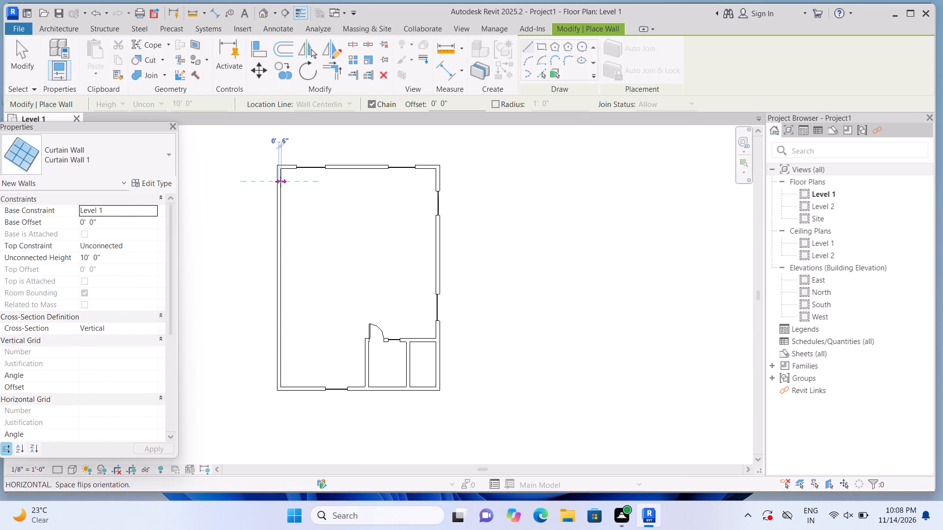
pyautogui.doubleClick(276, 215)
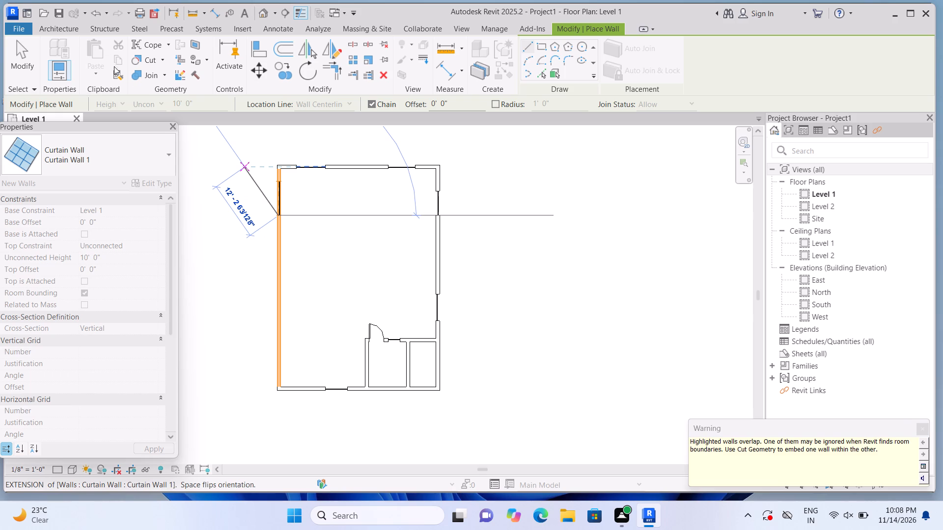
pyautogui.click(161, 58)
pyautogui.click(171, 78)
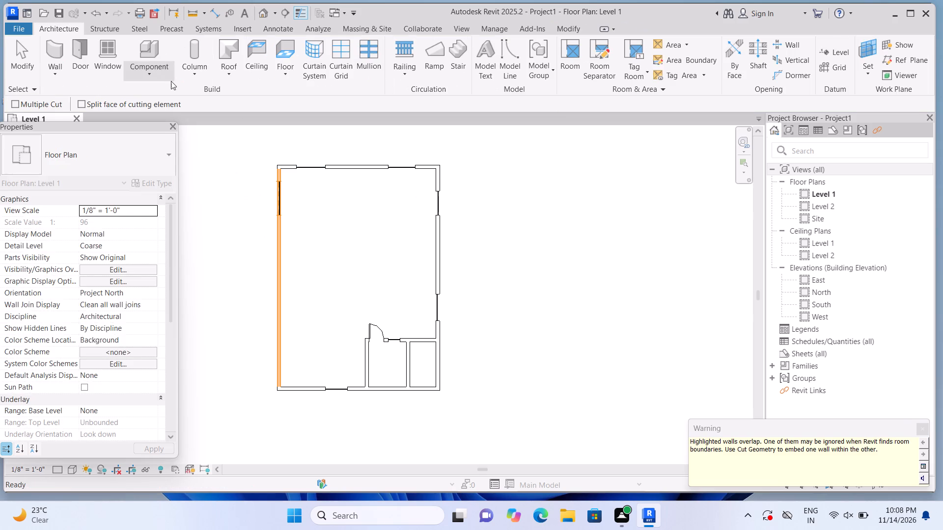
pyautogui.click(277, 229)
pyautogui.click(277, 200)
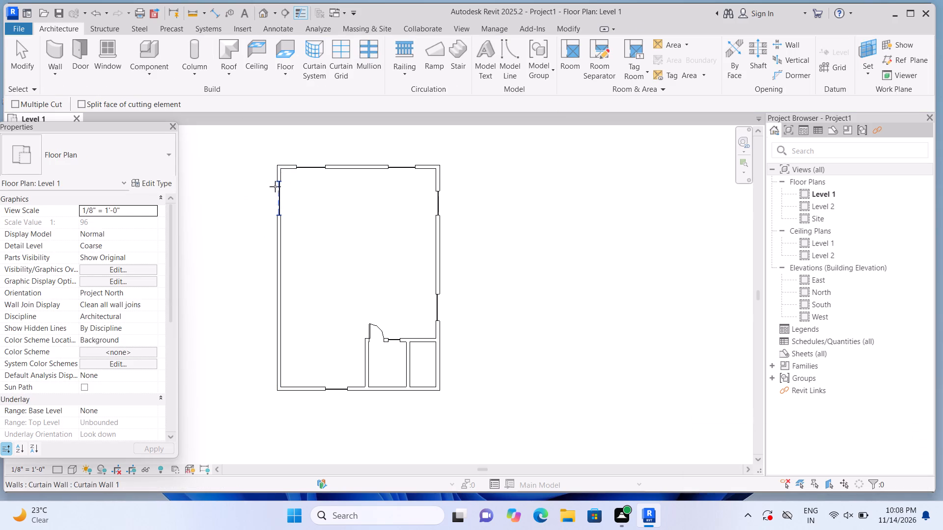
# Embed a Curtain Wall 1 segment about 7' 6" long in the left exterior wall, about 5' 6" from the bottom wall, cutting the host.
pyautogui.scroll(-2, 268, 171)
pyautogui.moveTo(229, 205); pyautogui.dragTo(218, 164, button='middle')
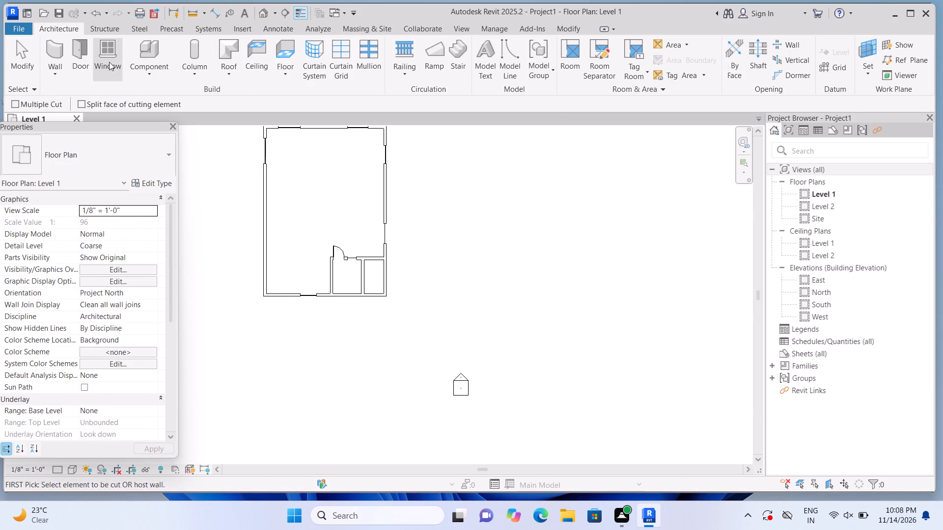
pyautogui.click(54, 50)
pyautogui.scroll(1, 266, 279)
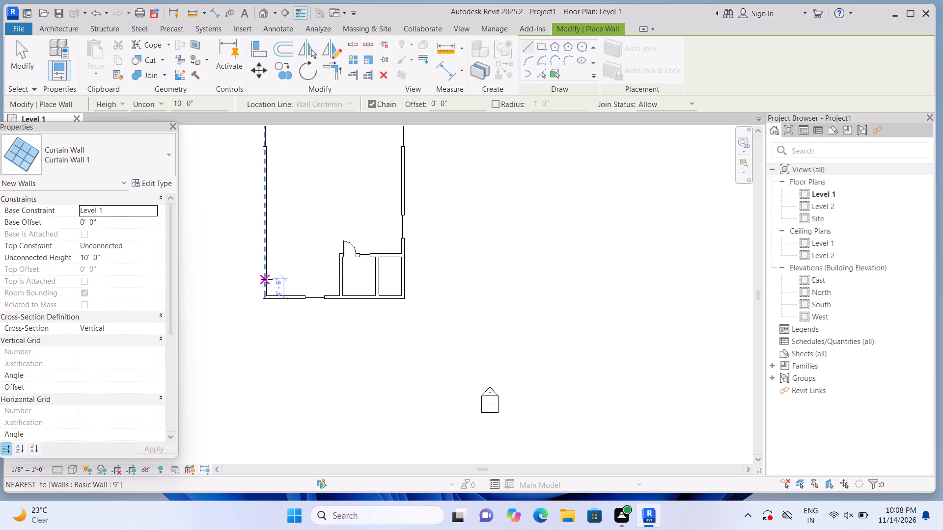
pyautogui.scroll(2, 267, 279)
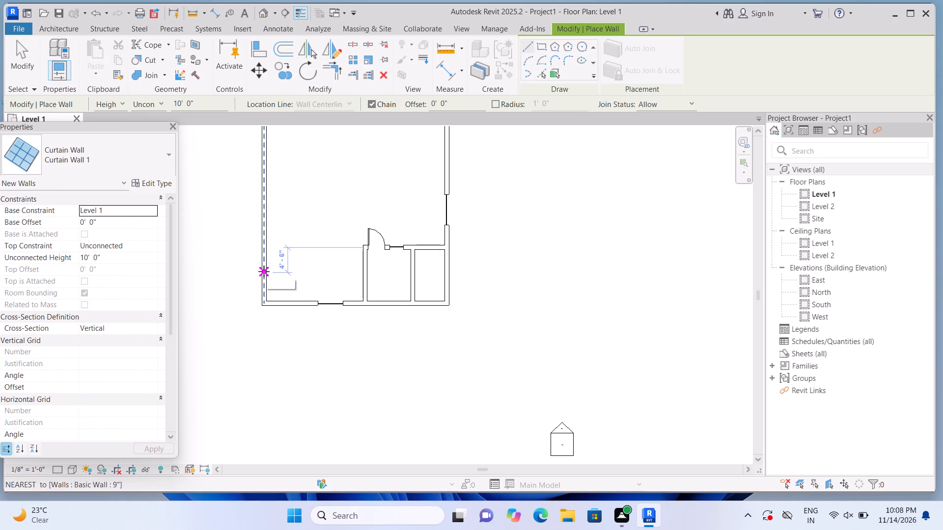
pyautogui.click(264, 271)
pyautogui.click(265, 231)
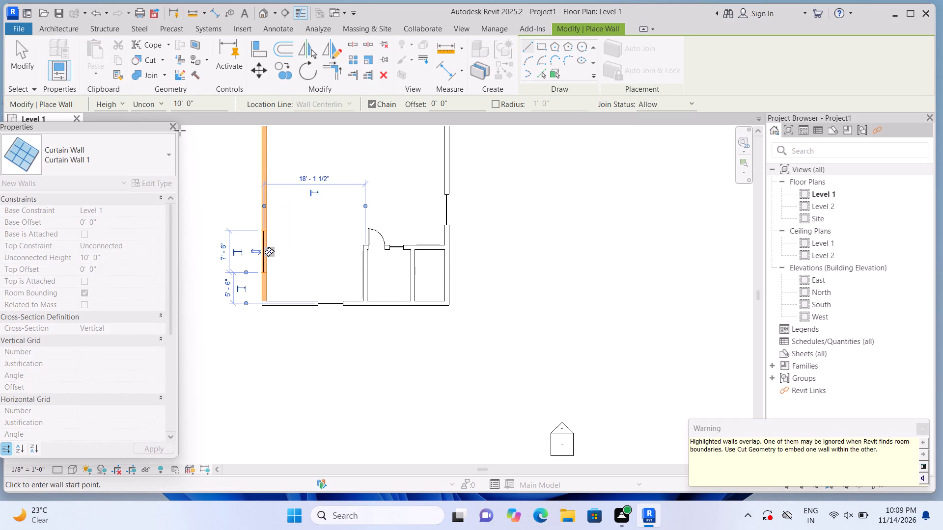
pyautogui.click(164, 63)
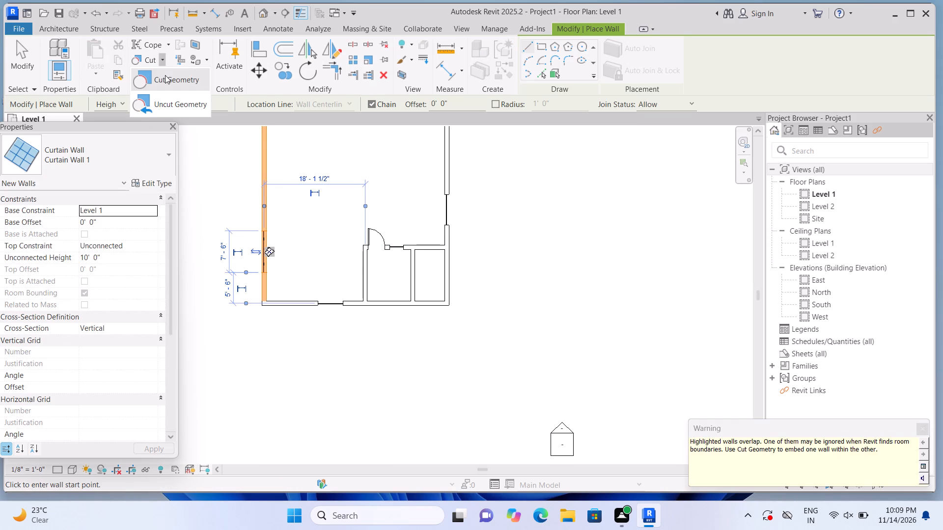
pyautogui.click(165, 76)
pyautogui.click(269, 195)
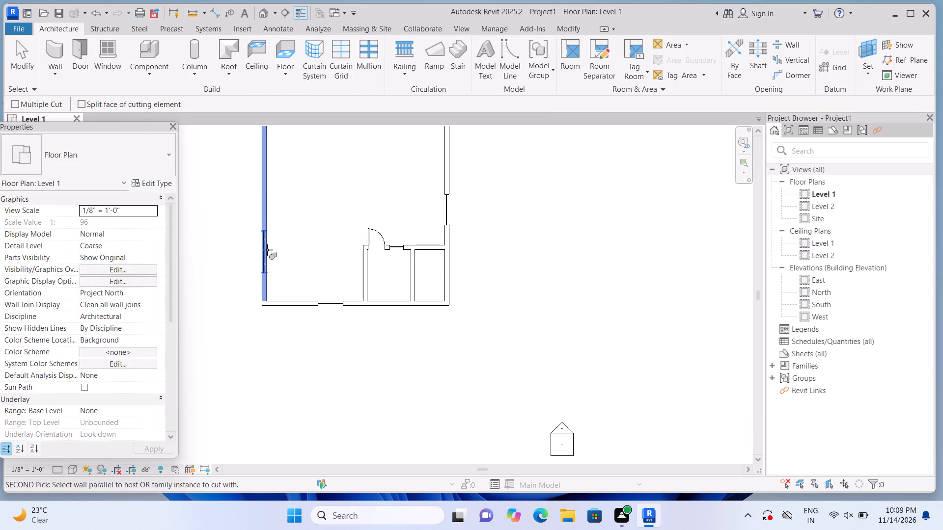
pyautogui.click(267, 250)
# Split the bottom exterior wall at both inner side faces of the small room with the door, isolating a segment about 7' 9" long.
pyautogui.scroll(-5, 273, 245)
pyautogui.moveTo(227, 259); pyautogui.dragTo(243, 277, button='middle')
pyautogui.scroll(1, 242, 277)
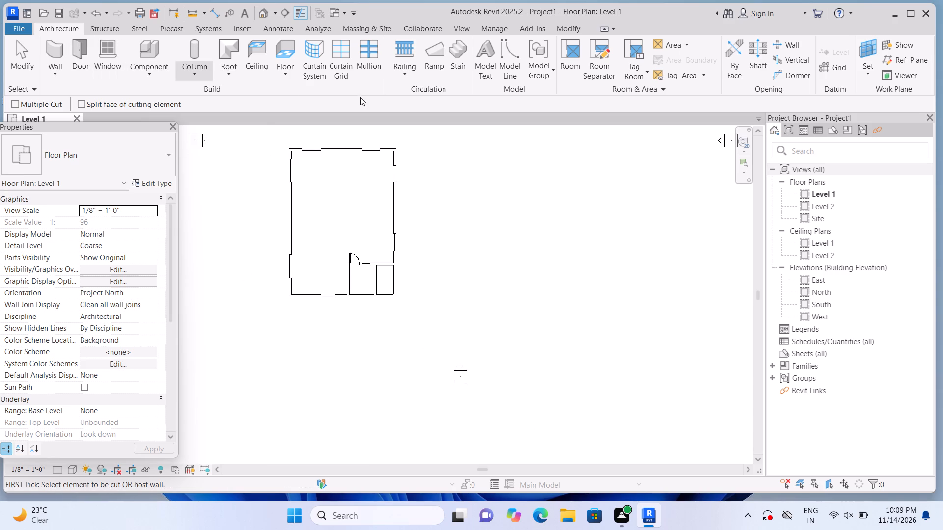
pyautogui.click(514, 67)
pyautogui.scroll(2, 336, 211)
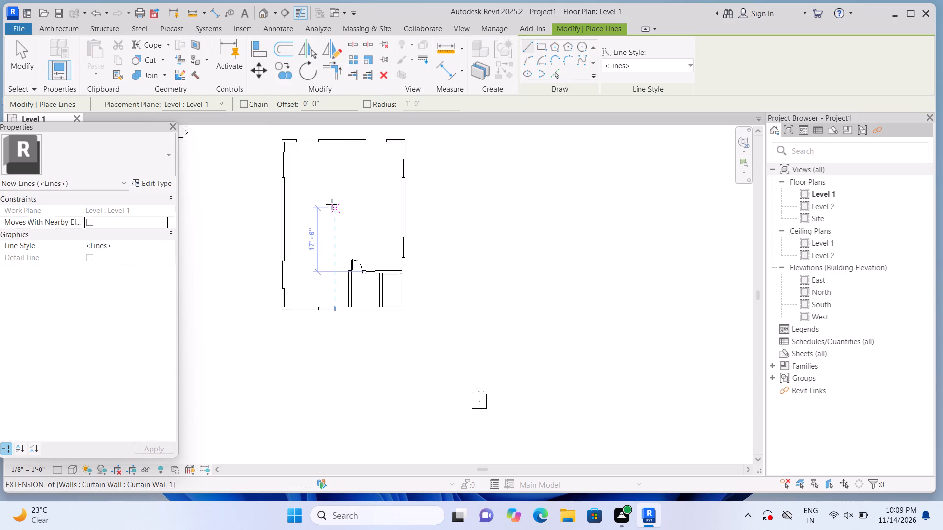
pyautogui.click(350, 42)
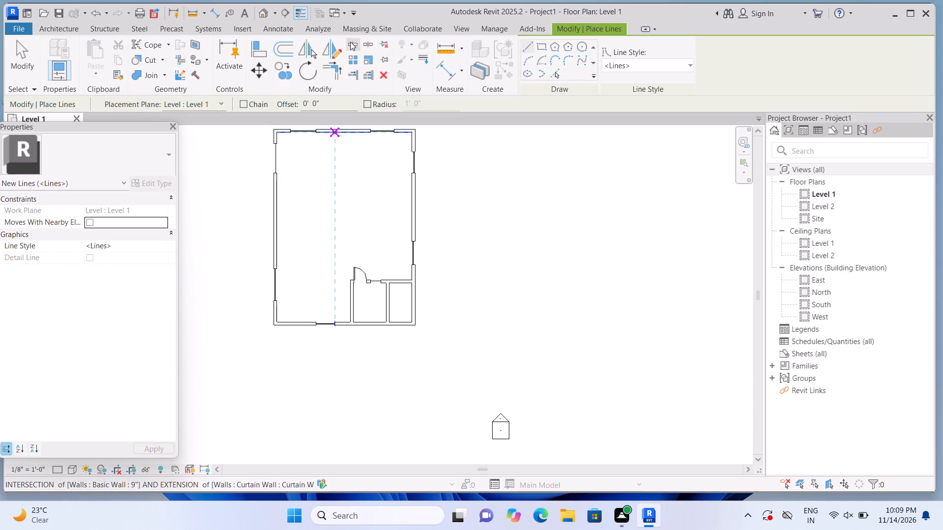
pyautogui.scroll(11, 389, 299)
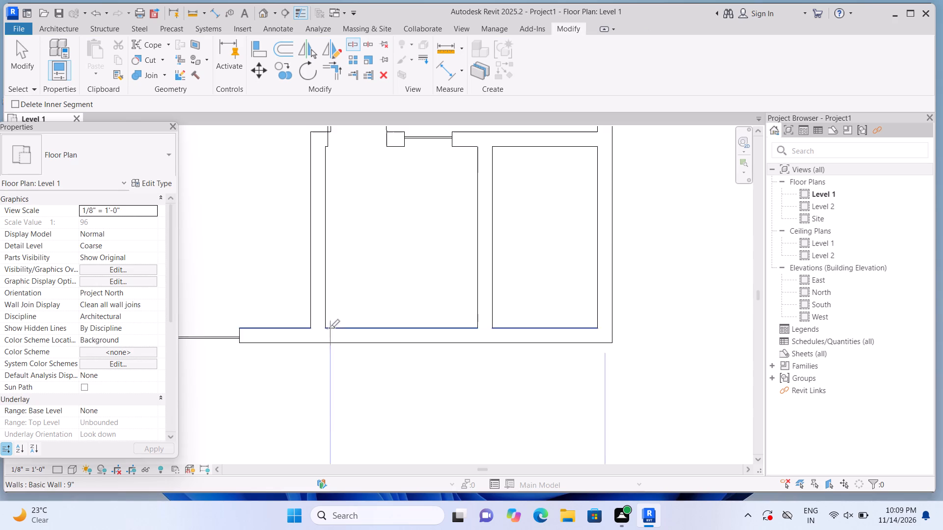
pyautogui.scroll(7, 329, 328)
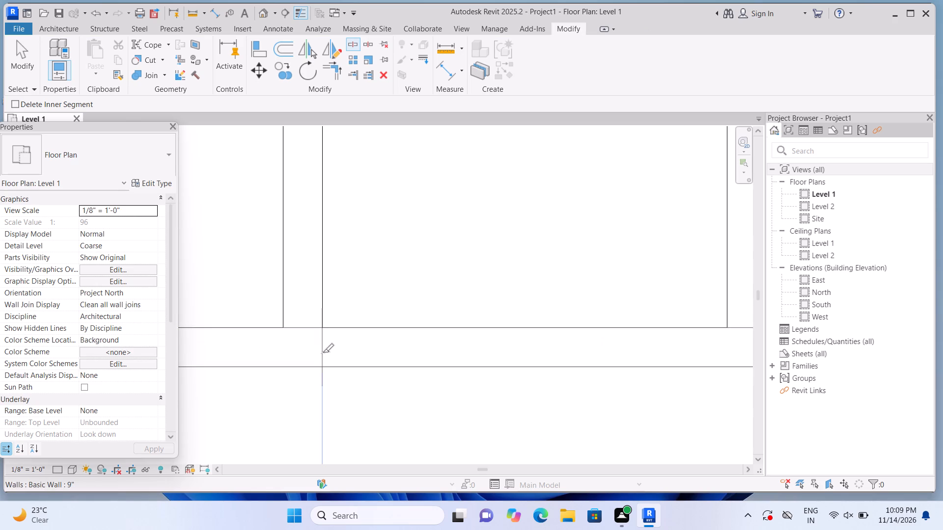
pyautogui.click(321, 349)
pyautogui.scroll(-7, 389, 337)
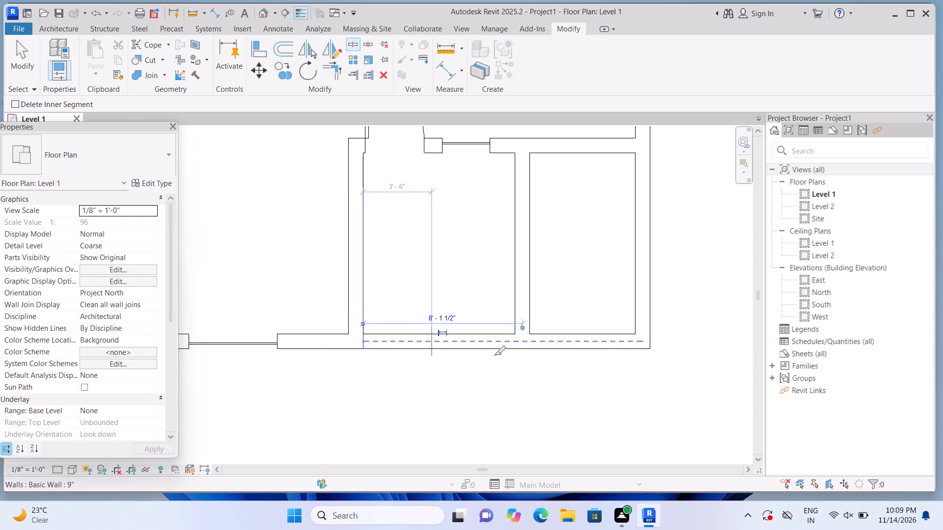
pyautogui.scroll(9, 545, 371)
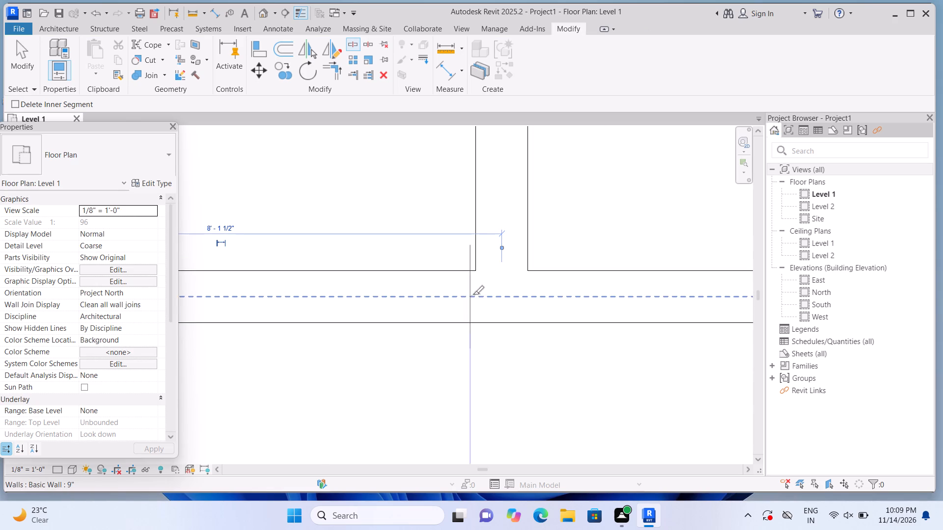
pyautogui.scroll(1, 476, 302)
pyautogui.click(477, 302)
pyautogui.scroll(-4, 486, 307)
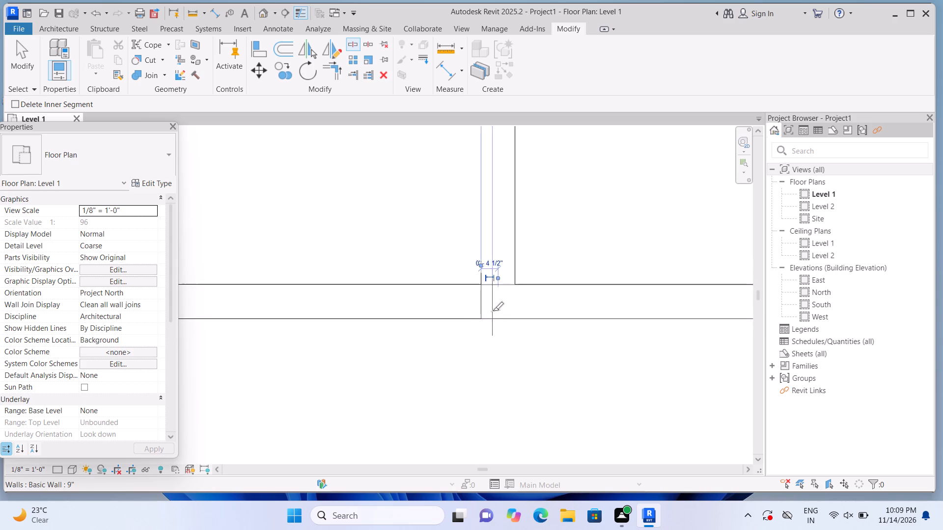
pyautogui.scroll(-6, 493, 311)
pyautogui.press('Escape')
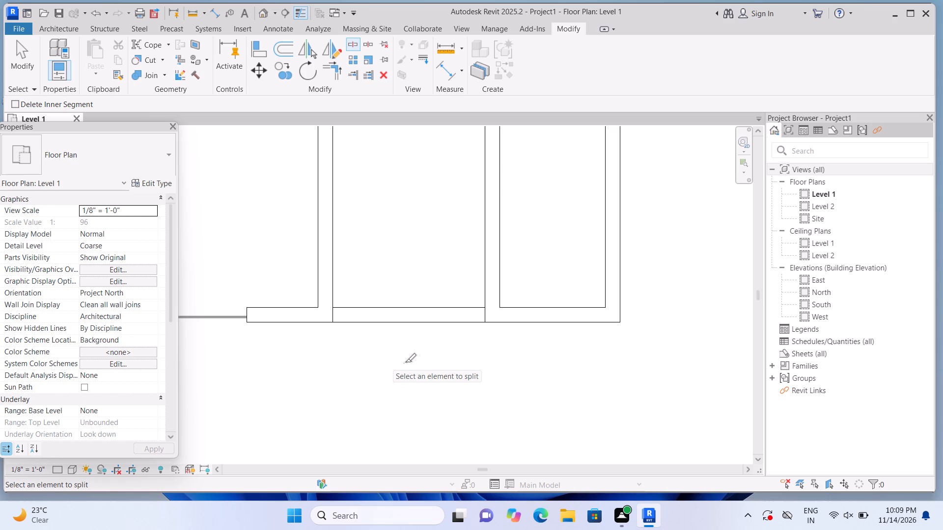
pyautogui.press('Escape')
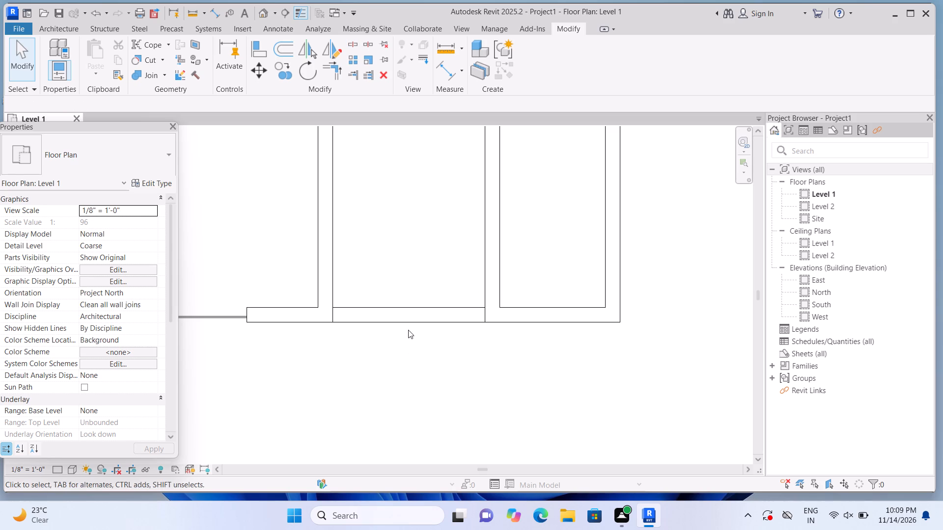
# Delete the split-off bottom wall segment between the small room's side walls.
pyautogui.click(408, 314)
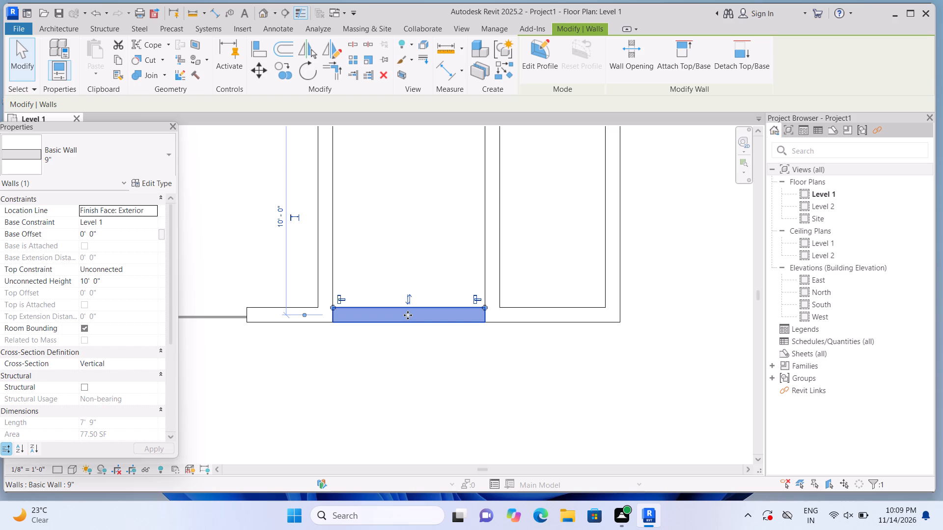
pyautogui.press('BackSpace')
# Open the default 3D view of the building and set its visual style to Shaded.
pyautogui.scroll(-5, 408, 315)
pyautogui.moveTo(412, 320); pyautogui.dragTo(436, 364, button='middle')
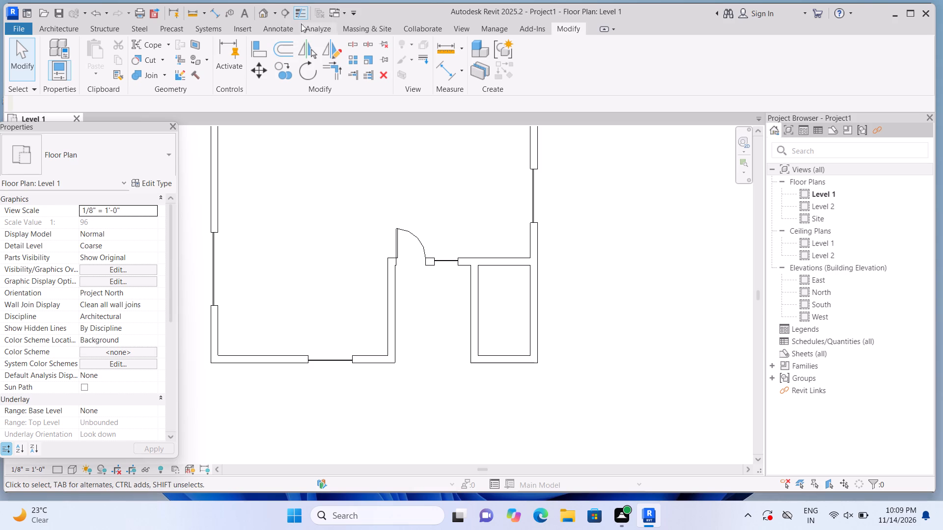
pyautogui.click(259, 13)
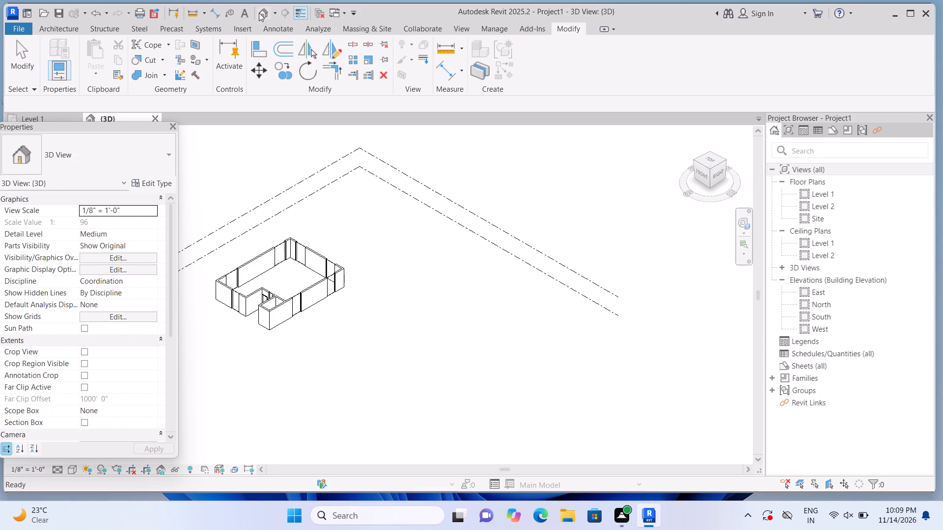
pyautogui.scroll(1, 240, 314)
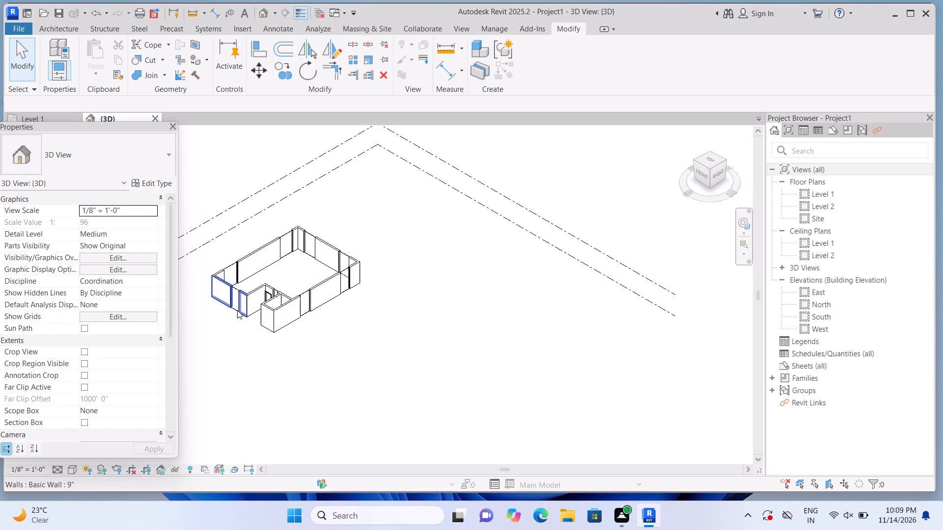
pyautogui.scroll(4, 237, 310)
pyautogui.moveTo(236, 334); pyautogui.dragTo(286, 368, button='middle')
pyautogui.scroll(1, 252, 371)
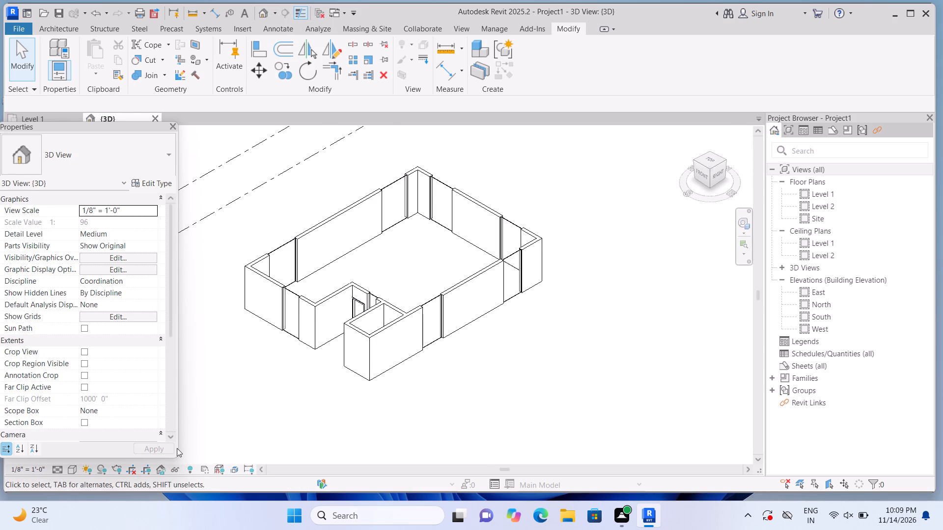
pyautogui.doubleClick(75, 466)
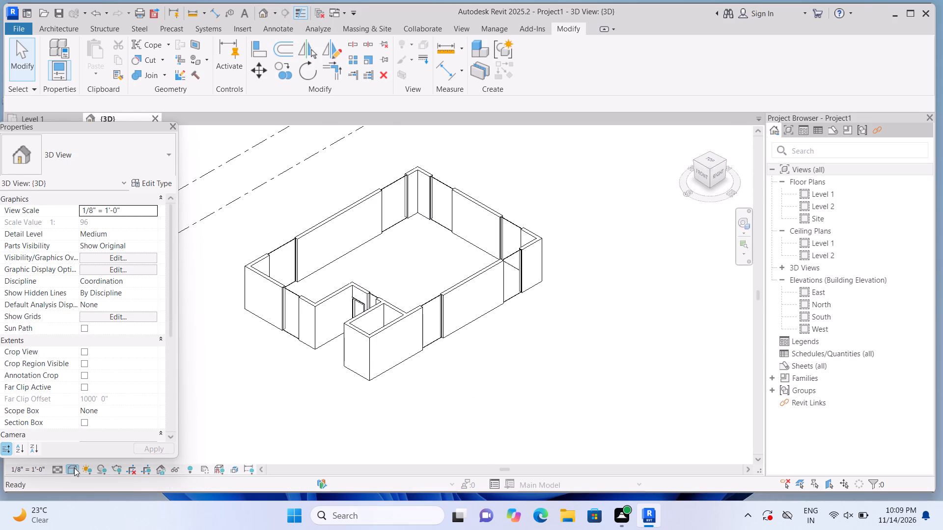
pyautogui.doubleClick(73, 468)
pyautogui.click(73, 468)
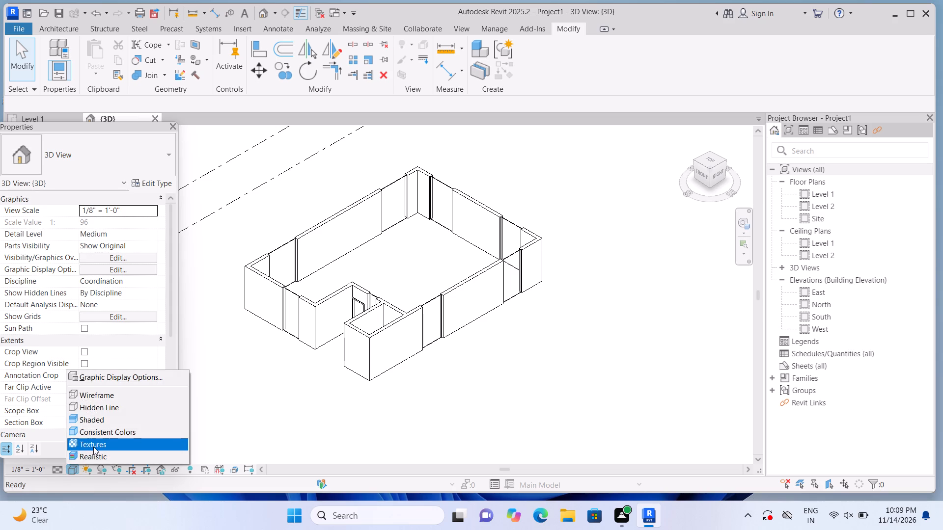
pyautogui.click(111, 421)
# Examine the shaded walls, door and curtain-wall openings from several angles, including the wall bases from below.
pyautogui.scroll(2, 207, 395)
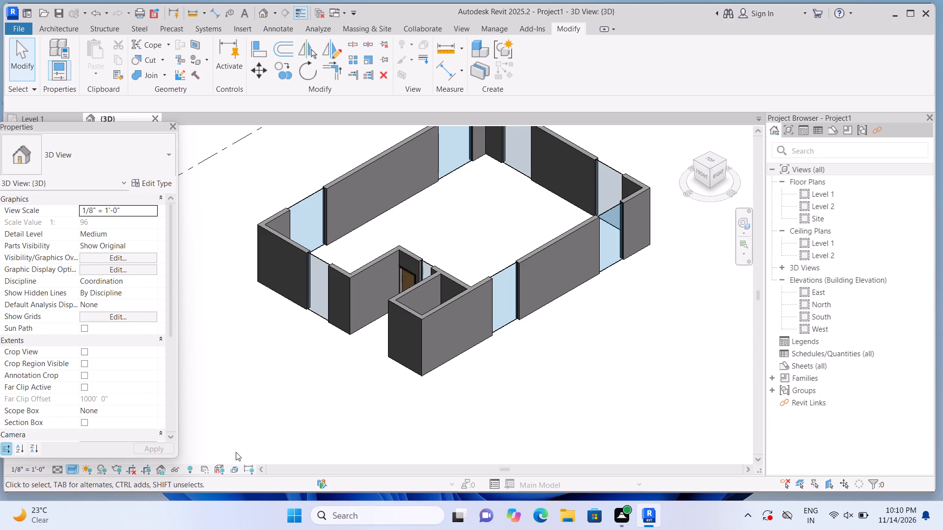
pyautogui.keyDown('shift'); pyautogui.moveTo(248, 436); pyautogui.dragTo(248, 417, button='middle'); pyautogui.keyUp('shift')
pyautogui.keyDown('shift'); pyautogui.middleClick(299, 297); pyautogui.keyUp('shift')
pyautogui.scroll(-2, 307, 397)
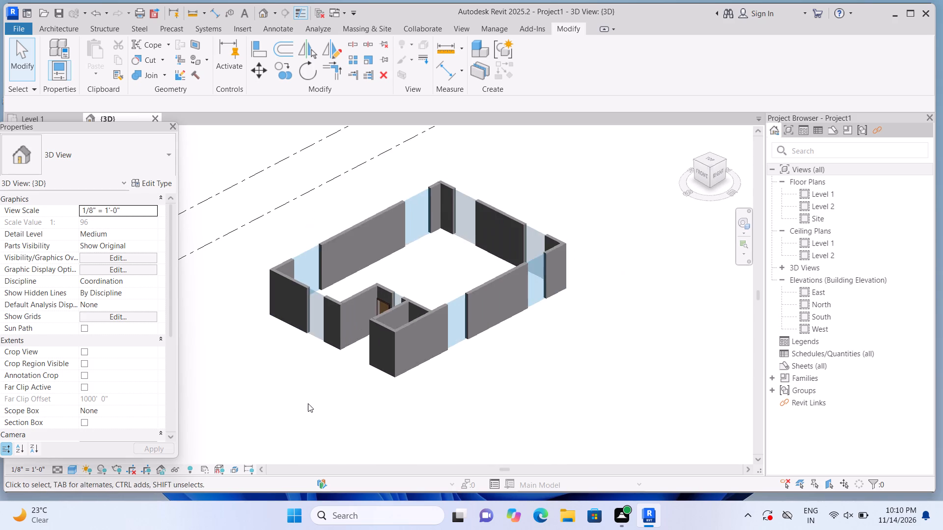
pyautogui.keyDown('shift'); pyautogui.moveTo(308, 403); pyautogui.dragTo(373, 236, button='middle'); pyautogui.keyUp('shift')
pyautogui.keyDown('shift'); pyautogui.moveTo(364, 235); pyautogui.dragTo(355, 211, button='middle'); pyautogui.keyUp('shift')
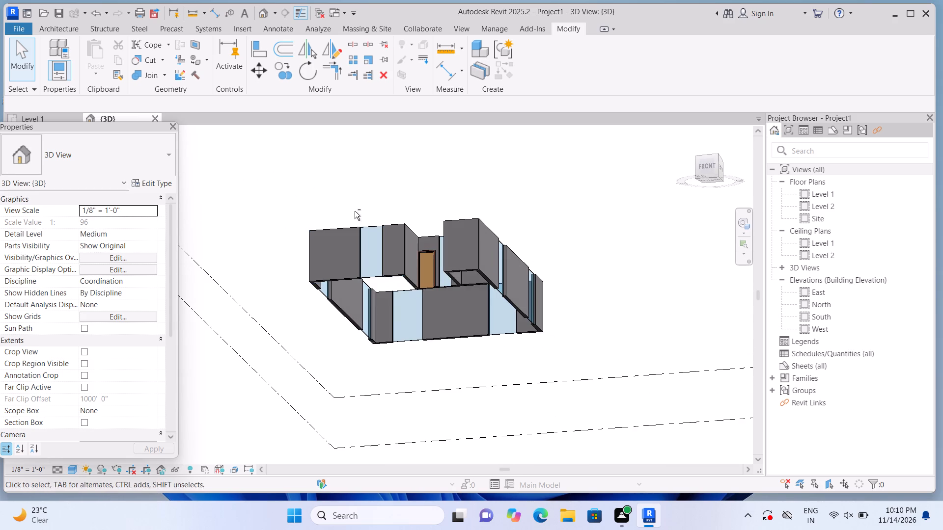
pyautogui.scroll(12, 372, 383)
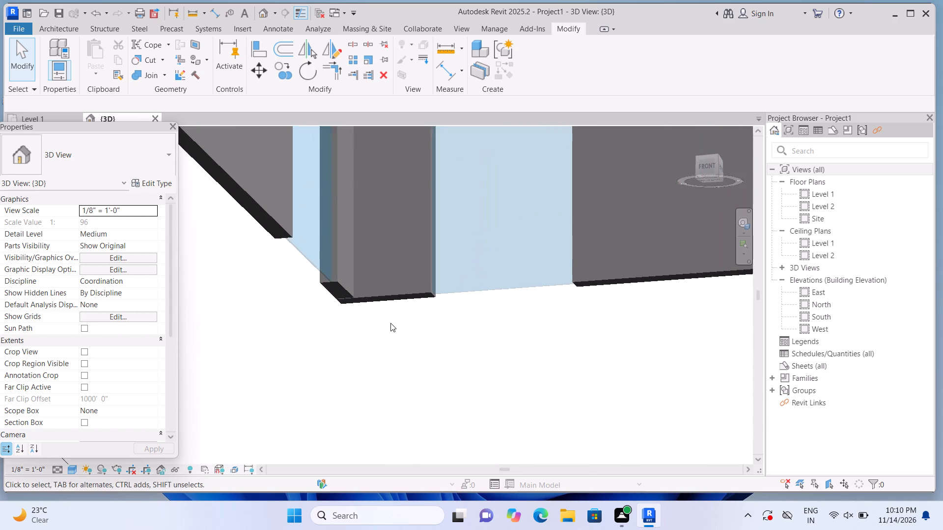
# Create an in-place component in the Generic Models category and start a solid extrusion in it.
pyautogui.click(54, 30)
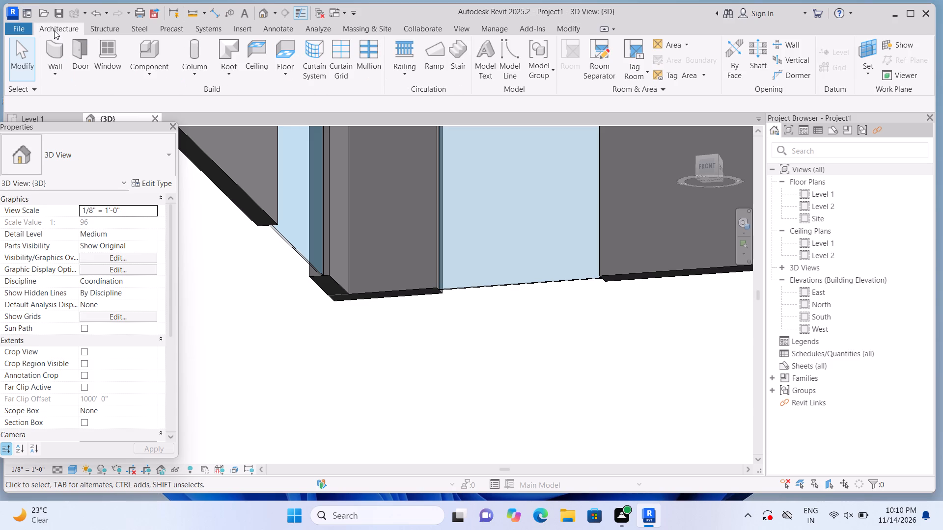
pyautogui.click(151, 78)
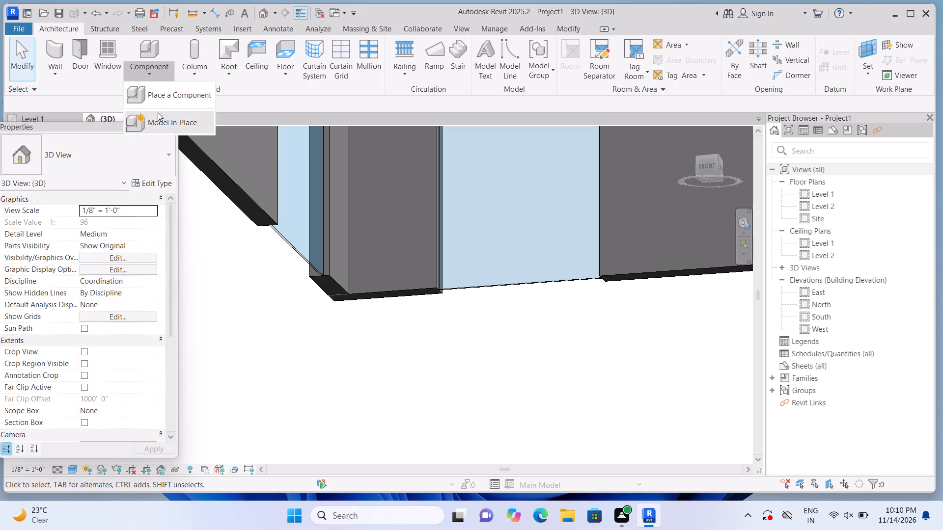
pyautogui.click(160, 120)
pyautogui.scroll(-4, 441, 233)
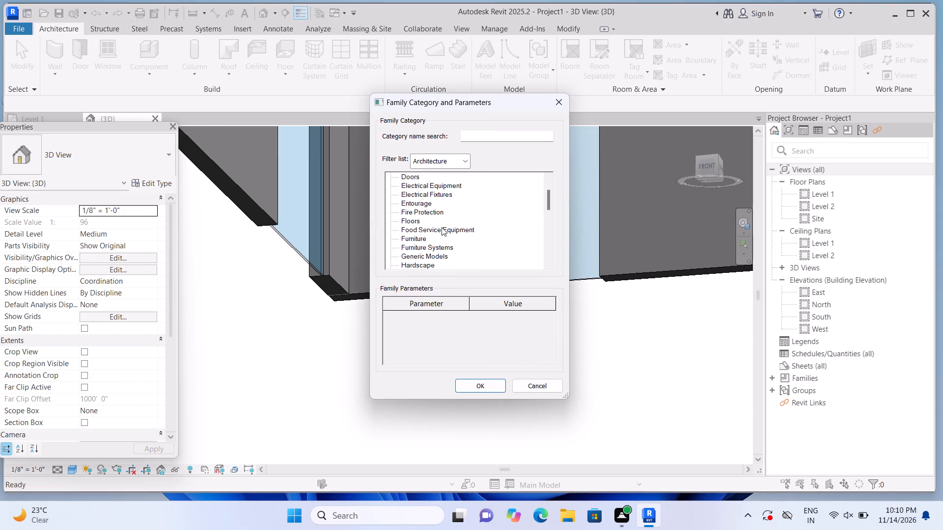
pyautogui.scroll(-2, 442, 227)
pyautogui.click(437, 238)
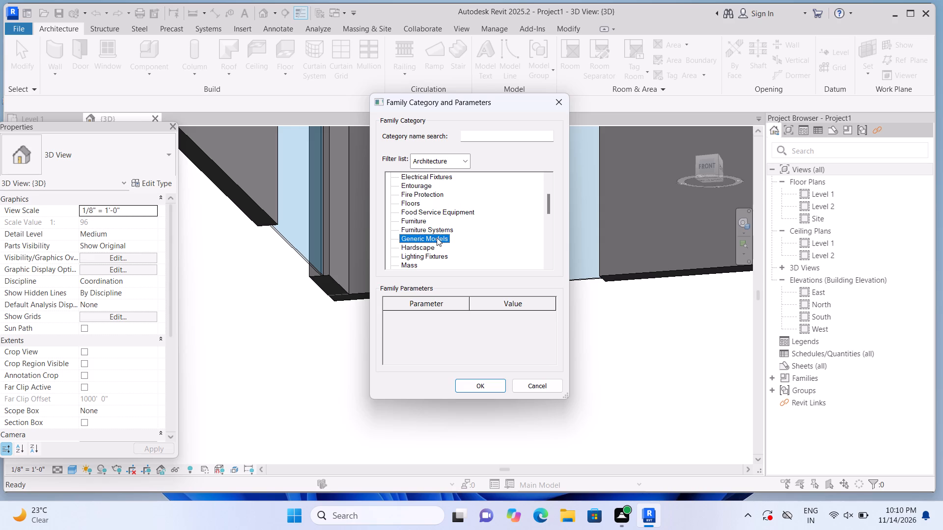
pyautogui.click(480, 385)
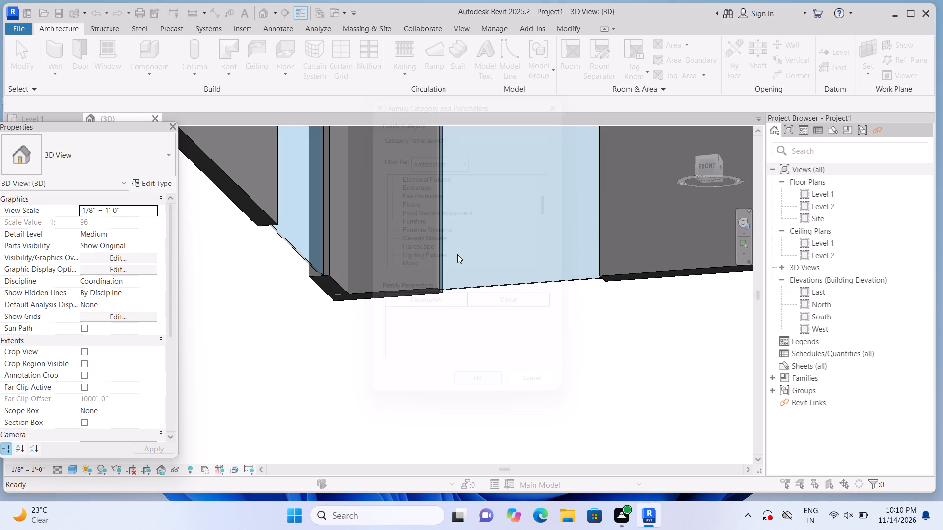
pyautogui.click(498, 280)
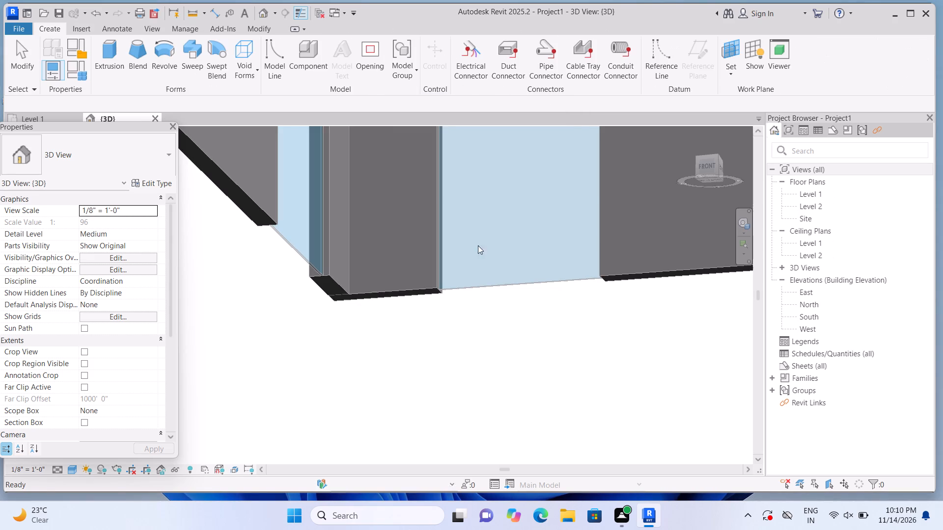
pyautogui.click(104, 55)
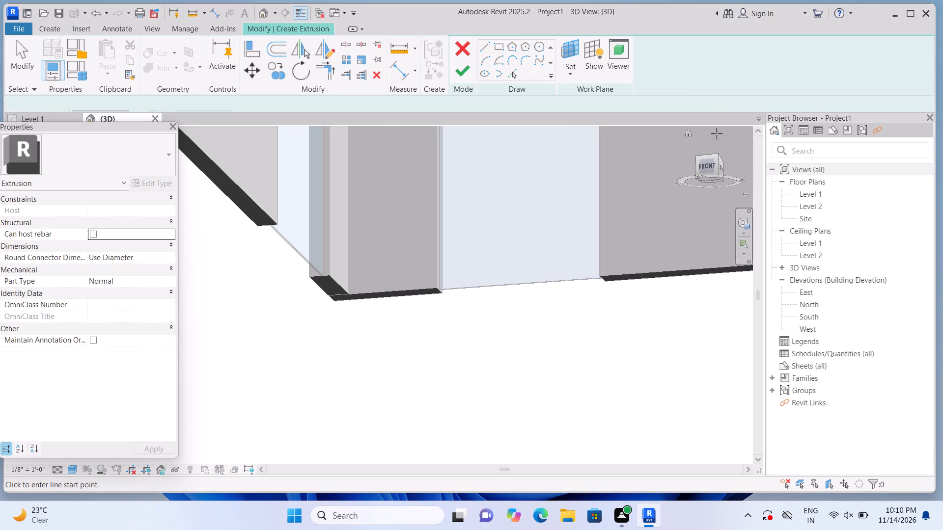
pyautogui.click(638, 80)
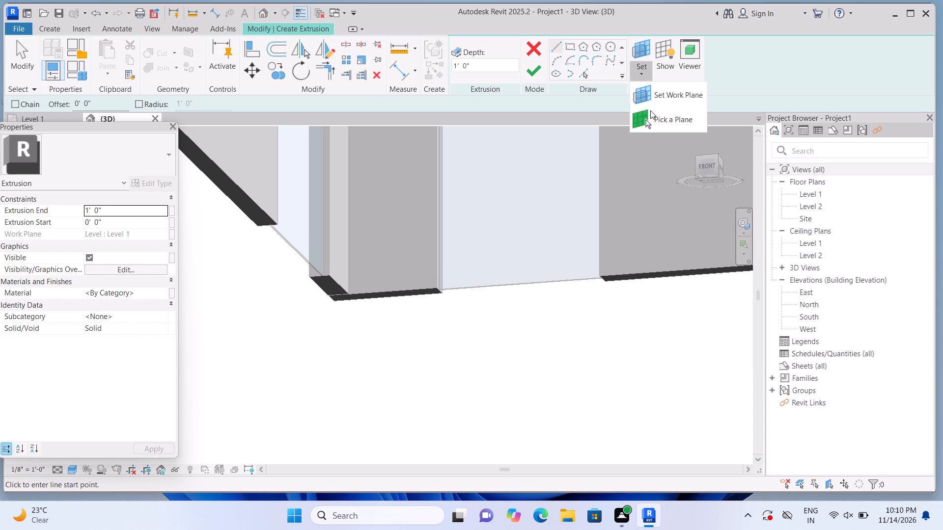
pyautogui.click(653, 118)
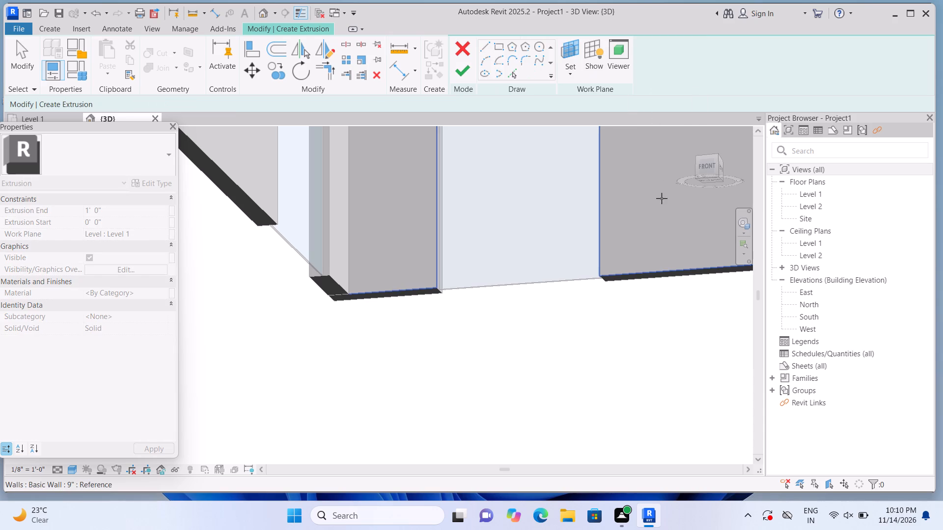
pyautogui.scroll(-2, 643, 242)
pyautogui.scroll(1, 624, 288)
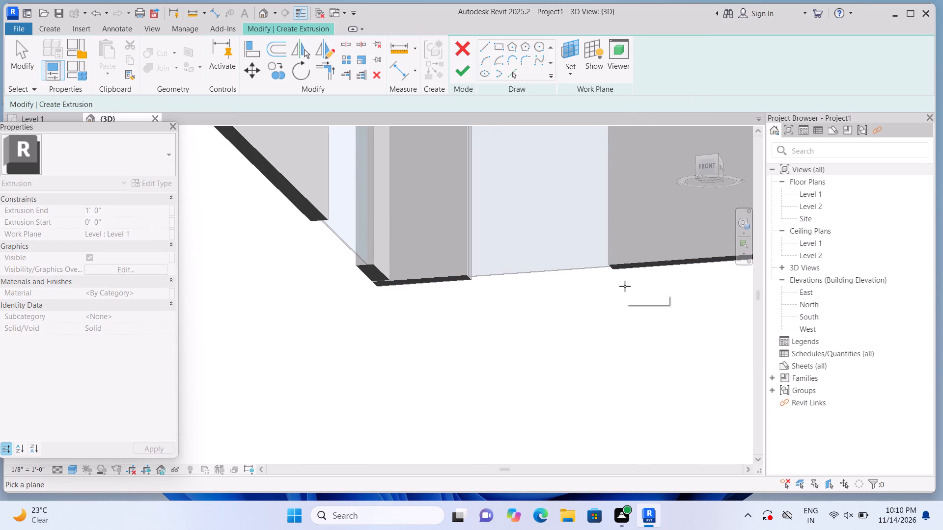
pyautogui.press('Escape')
# Open the Level 1 floor plan to sketch the extrusion there.
pyautogui.doubleClick(802, 191)
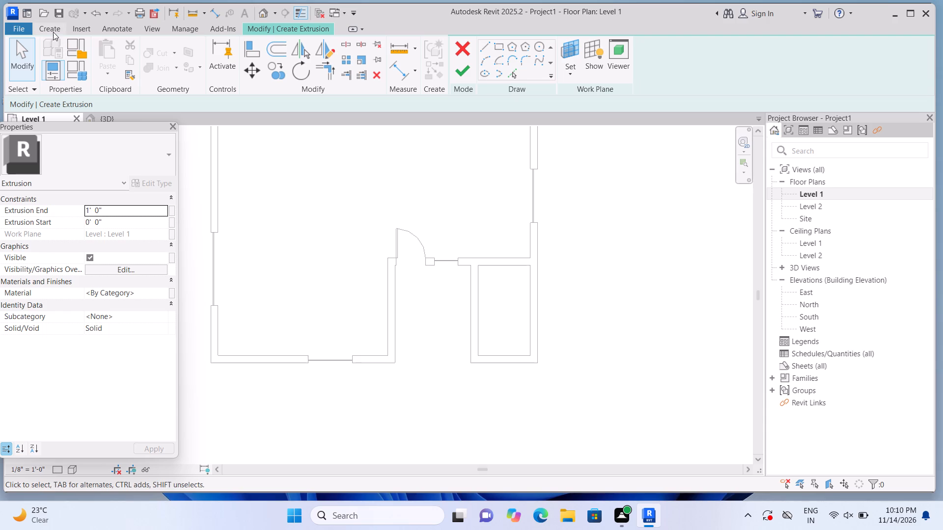
pyautogui.click(53, 31)
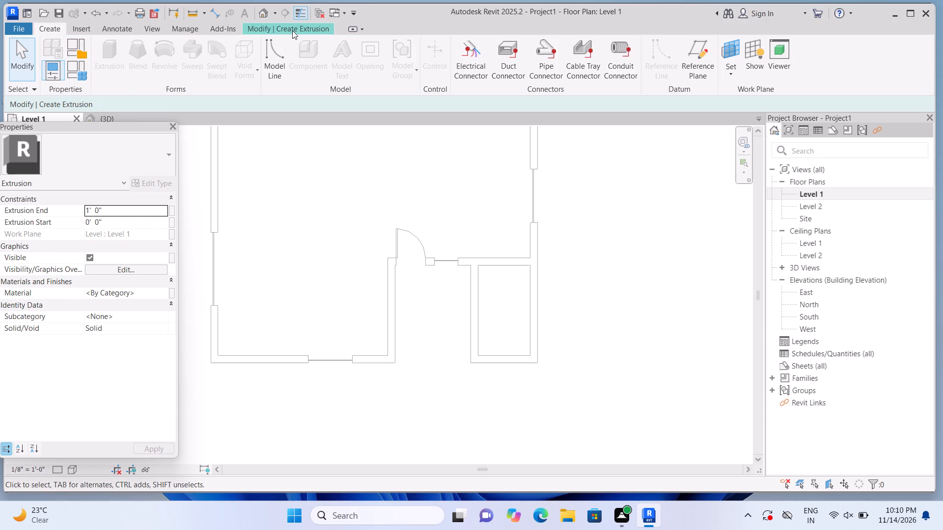
pyautogui.click(293, 30)
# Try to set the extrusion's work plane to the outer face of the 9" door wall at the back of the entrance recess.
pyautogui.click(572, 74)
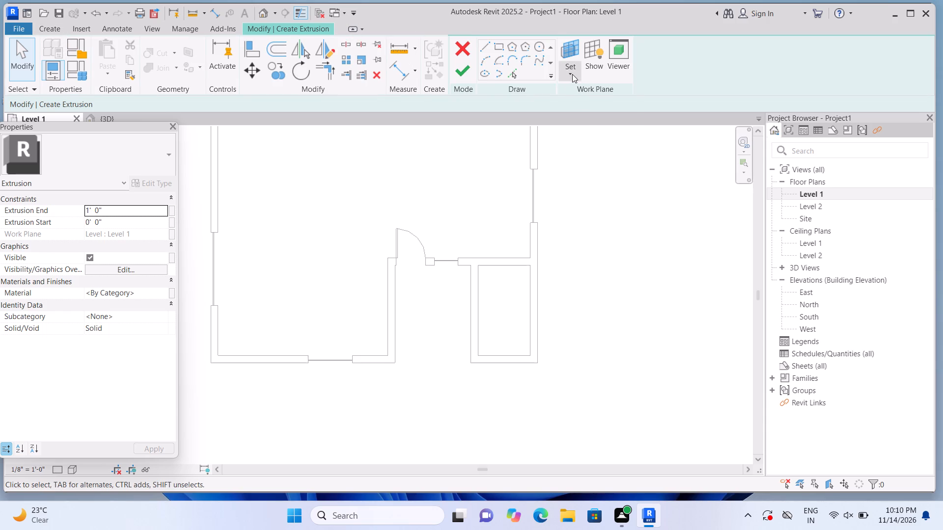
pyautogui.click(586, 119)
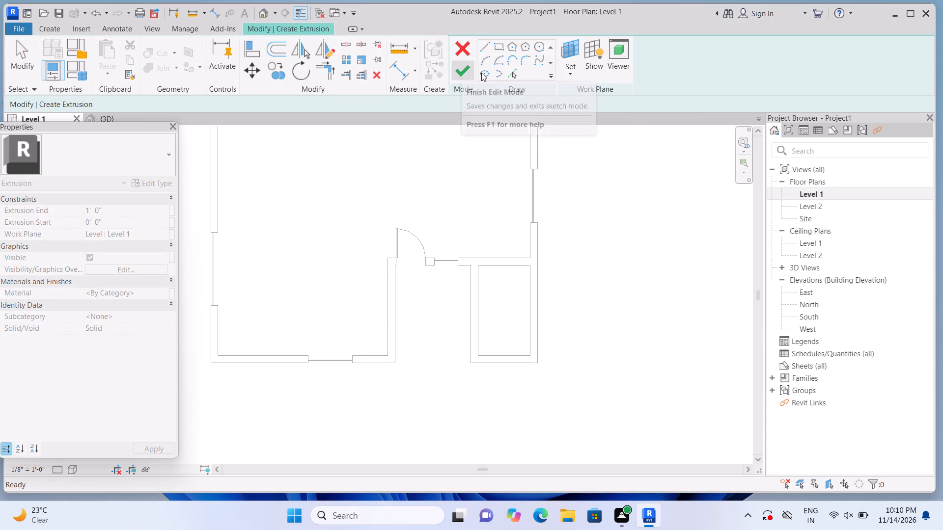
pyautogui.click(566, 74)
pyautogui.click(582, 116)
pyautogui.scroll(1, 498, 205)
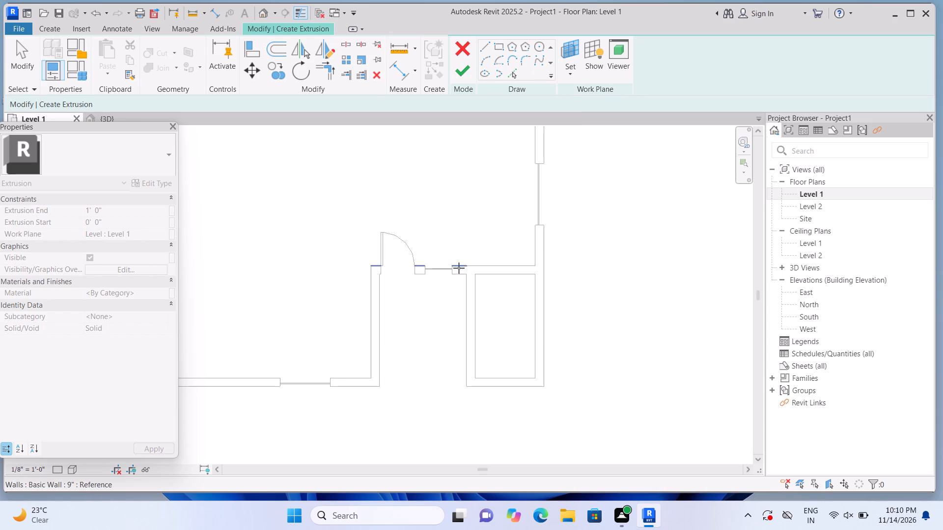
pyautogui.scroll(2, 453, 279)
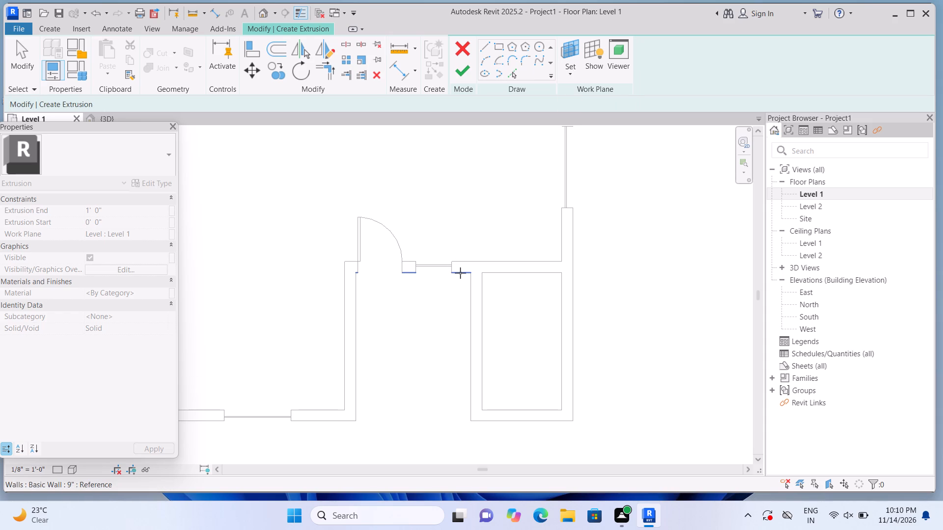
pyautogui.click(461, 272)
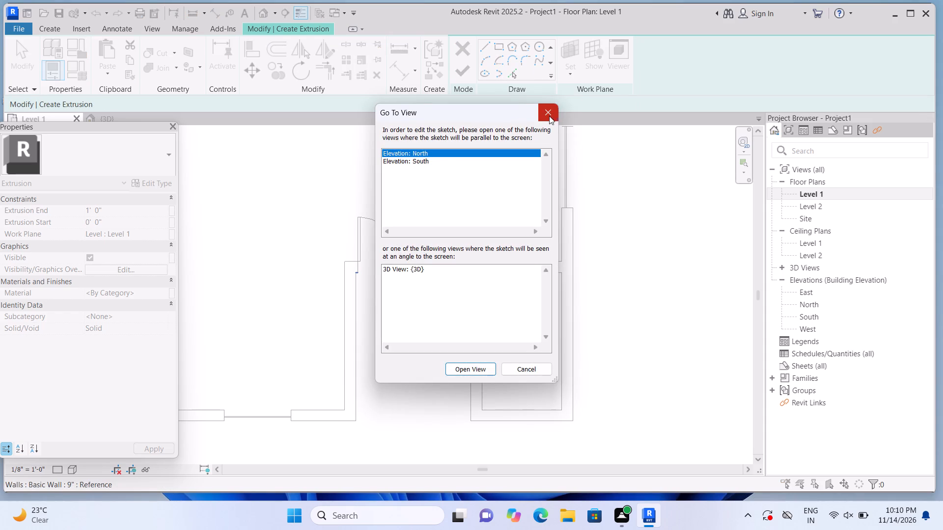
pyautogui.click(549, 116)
# Extrude a rectangle about 10' 0" long to a depth of 1' 0", filling the entrance recess from the door wall to the outer wall line.
pyautogui.click(501, 45)
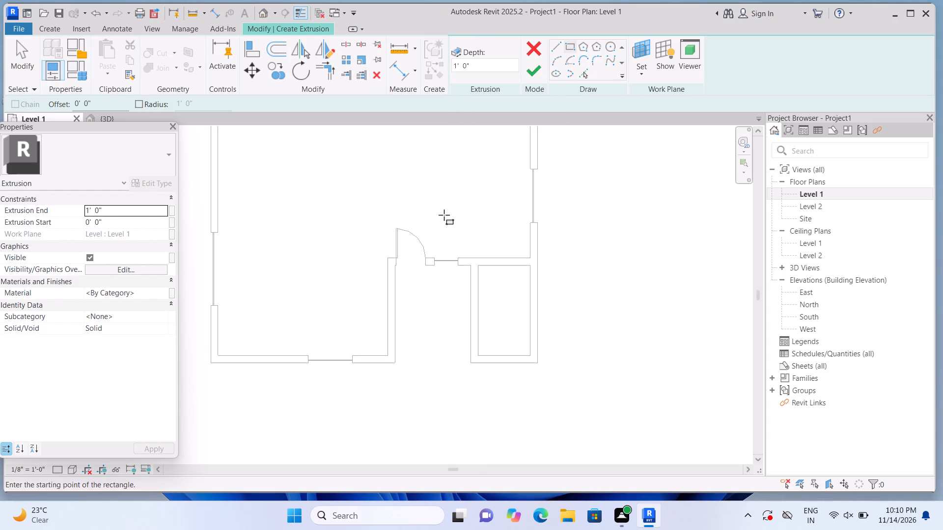
pyautogui.scroll(3, 431, 278)
pyautogui.moveTo(411, 277); pyautogui.dragTo(386, 231, button='middle')
pyautogui.scroll(3, 378, 224)
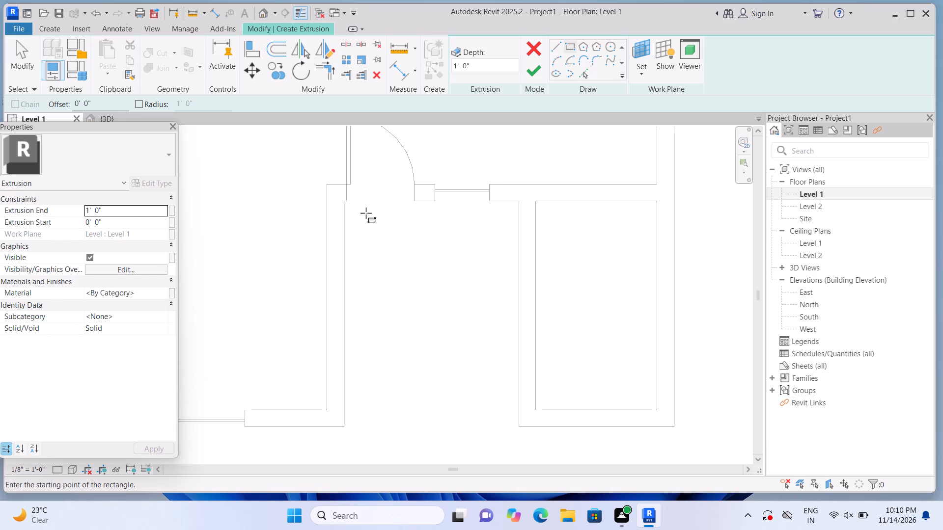
pyautogui.click(348, 203)
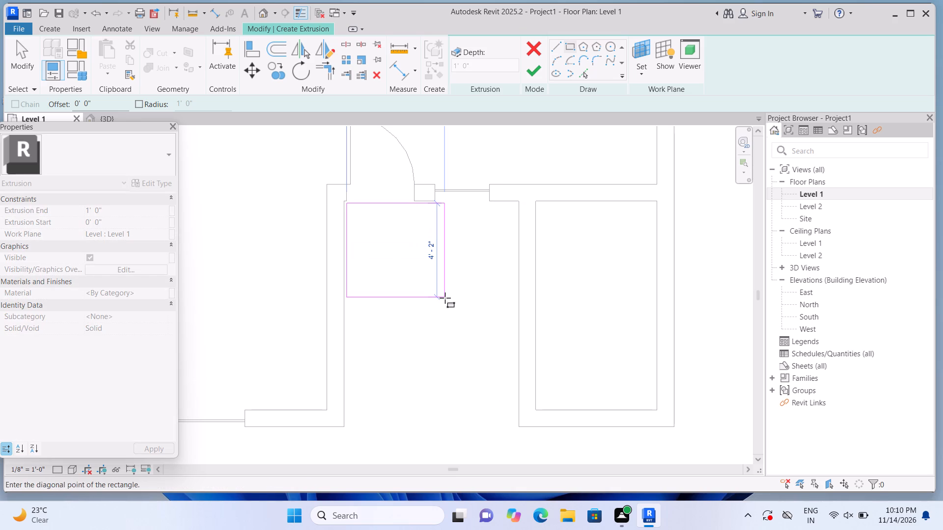
pyautogui.press('Escape')
pyautogui.scroll(7, 381, 241)
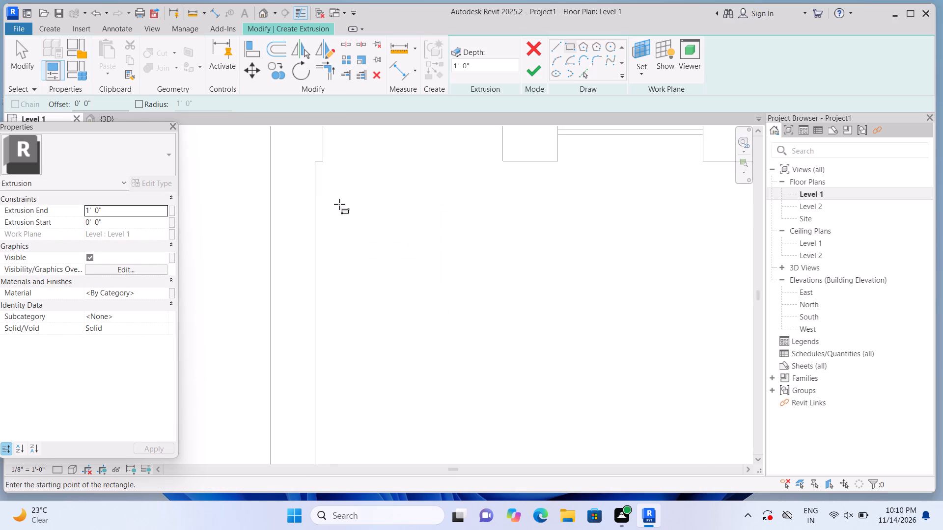
pyautogui.scroll(2, 339, 204)
pyautogui.click(310, 152)
pyautogui.scroll(-2, 531, 368)
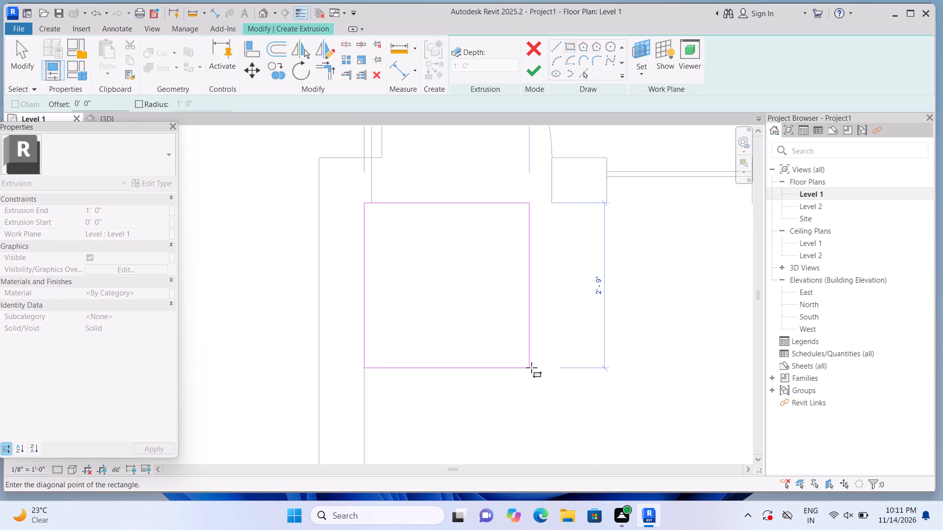
pyautogui.scroll(-5, 531, 368)
pyautogui.moveTo(528, 372); pyautogui.dragTo(489, 315, button='middle')
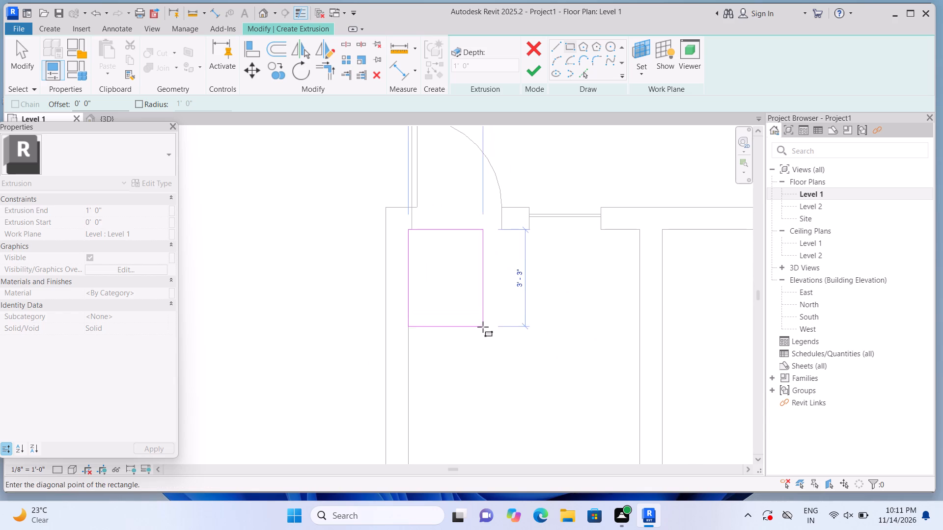
pyautogui.moveTo(585, 374); pyautogui.dragTo(500, 257, button='middle')
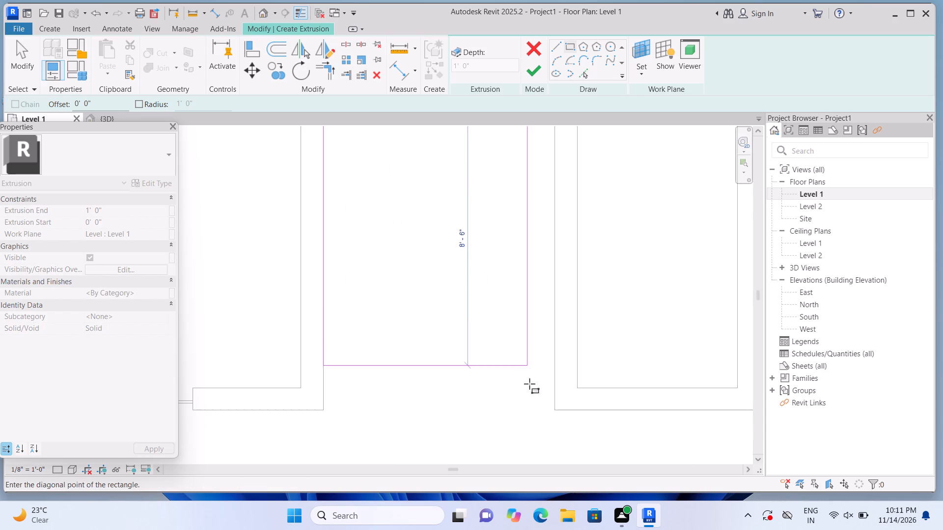
pyautogui.scroll(2, 547, 417)
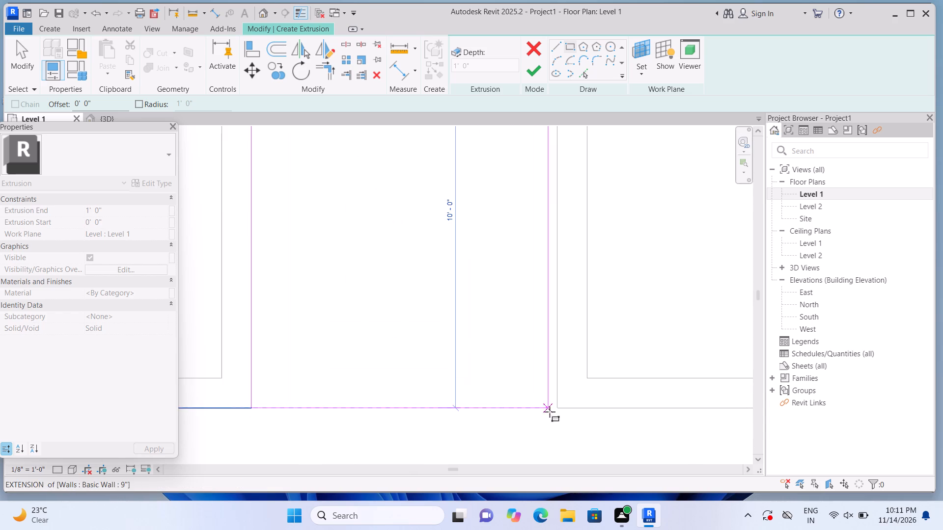
pyautogui.click(555, 409)
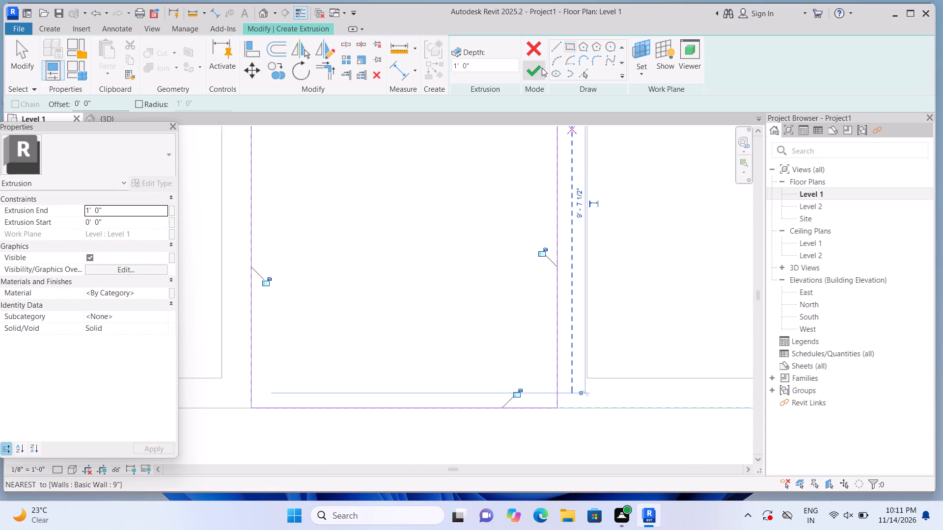
pyautogui.click(542, 68)
pyautogui.scroll(-6, 568, 247)
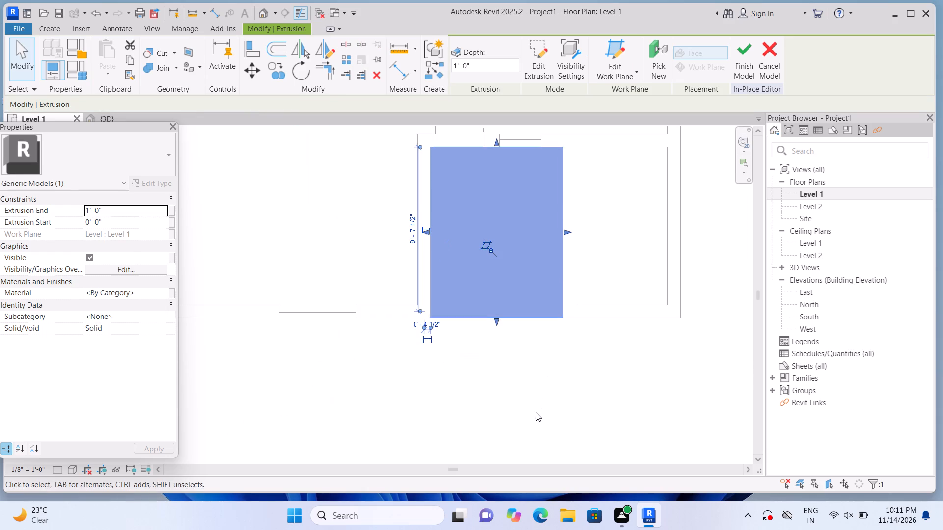
pyautogui.click(536, 412)
pyautogui.scroll(-2, 539, 398)
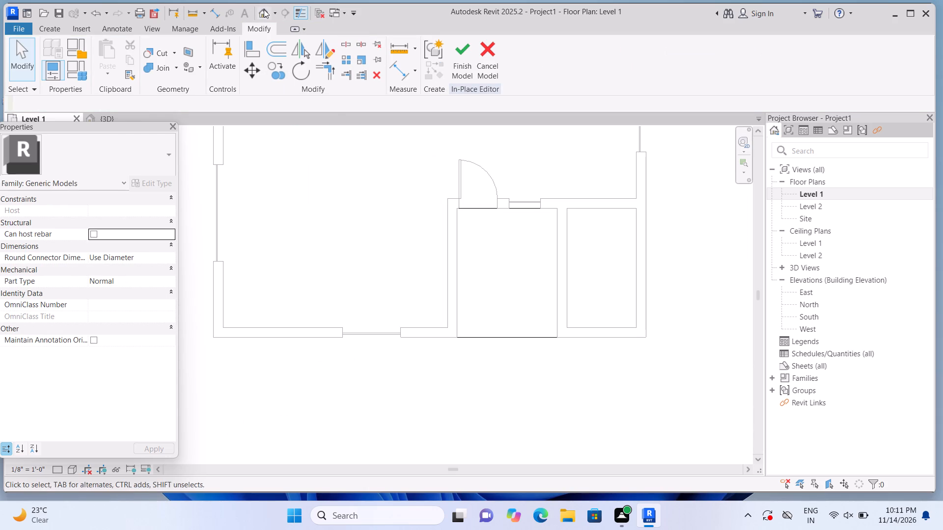
# In the 3D view, start another solid extrusion with its work plane on the underside of the 9" exterior wall.
pyautogui.click(264, 9)
pyautogui.scroll(-10, 327, 256)
pyautogui.scroll(3, 330, 288)
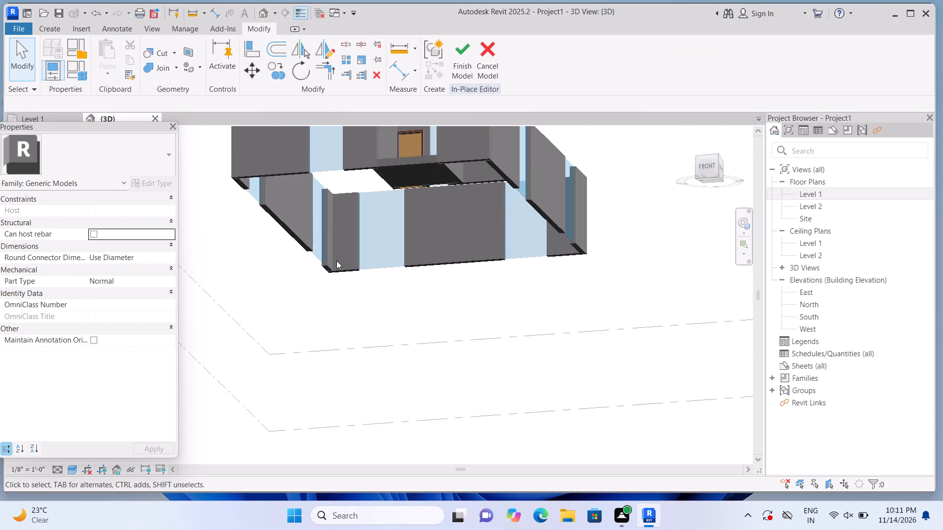
pyautogui.scroll(11, 336, 261)
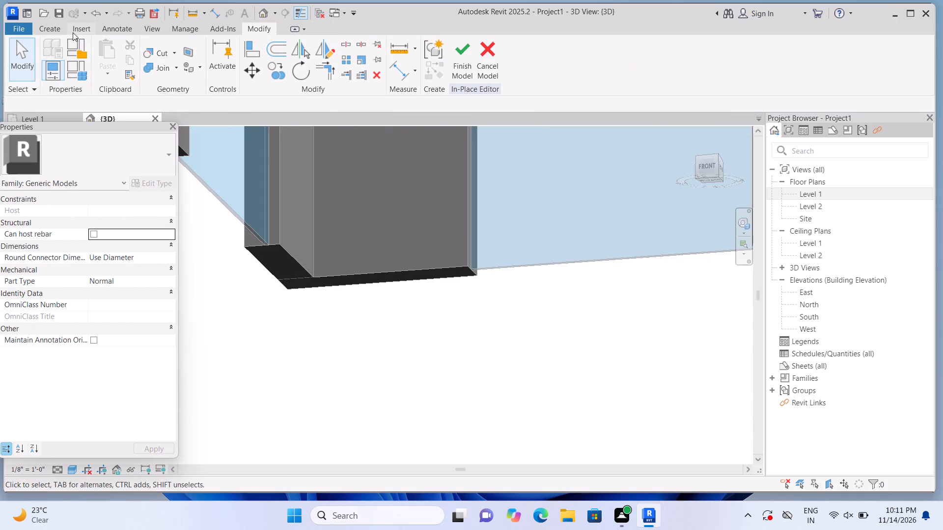
pyautogui.click(56, 30)
pyautogui.click(103, 59)
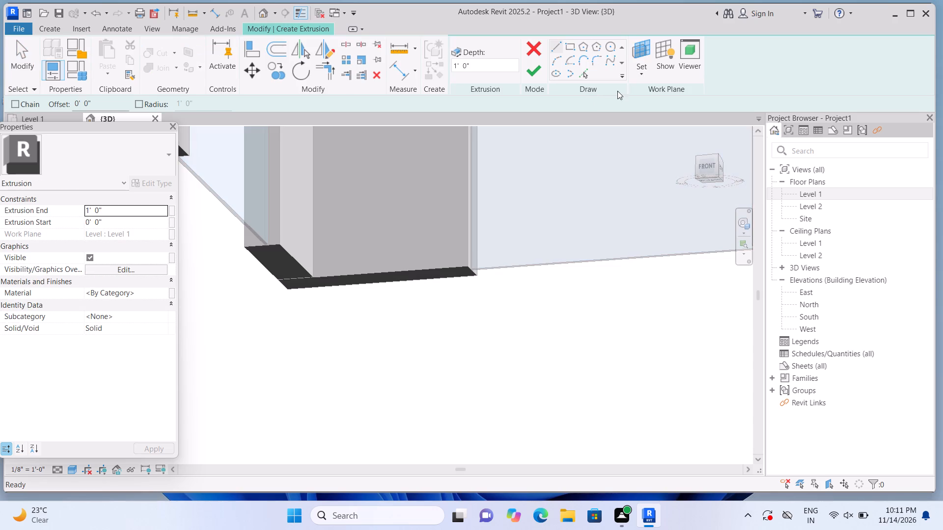
pyautogui.click(634, 76)
pyautogui.click(652, 125)
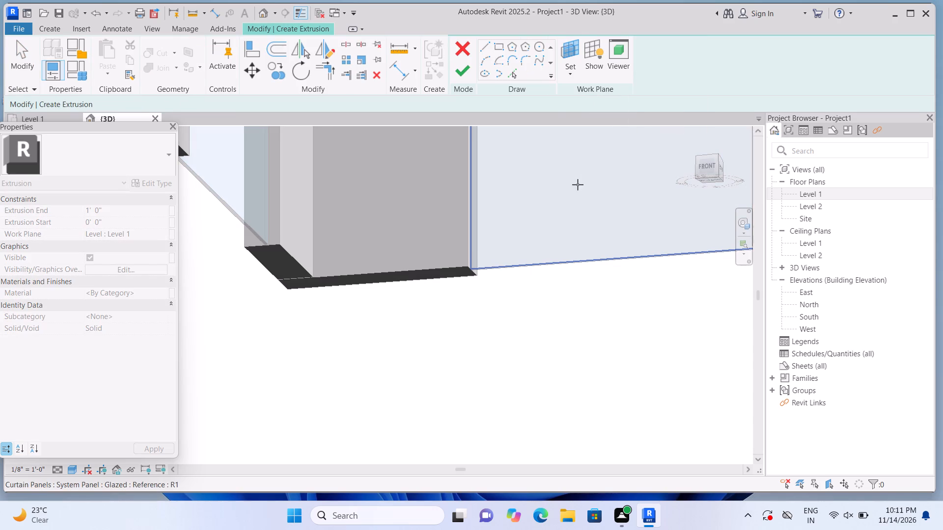
pyautogui.scroll(4, 427, 267)
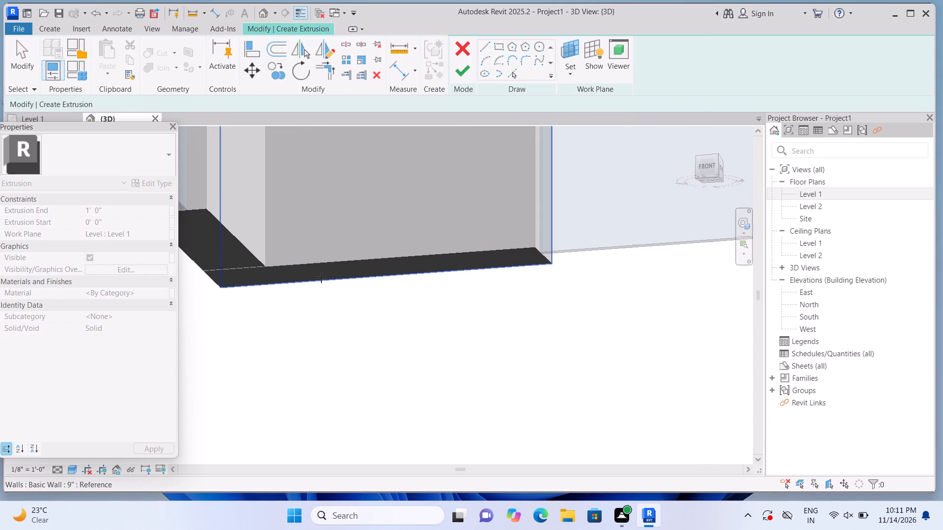
pyautogui.moveTo(328, 263); pyautogui.dragTo(456, 239, button='middle')
pyautogui.scroll(2, 435, 242)
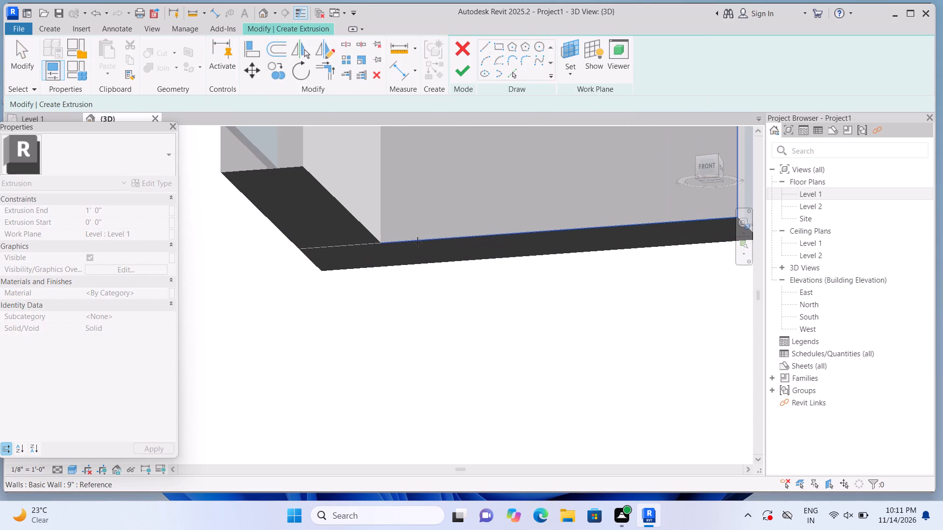
pyautogui.click(394, 238)
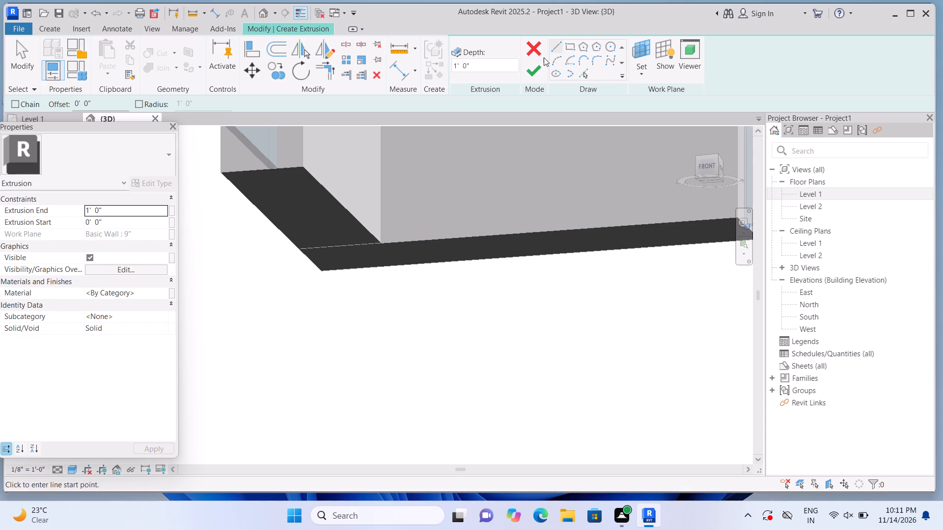
pyautogui.click(568, 44)
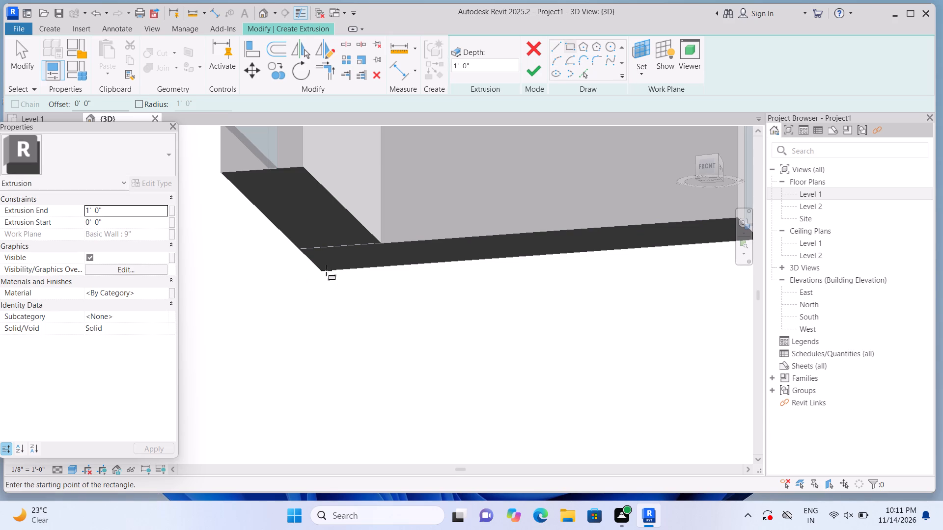
pyautogui.scroll(7, 319, 278)
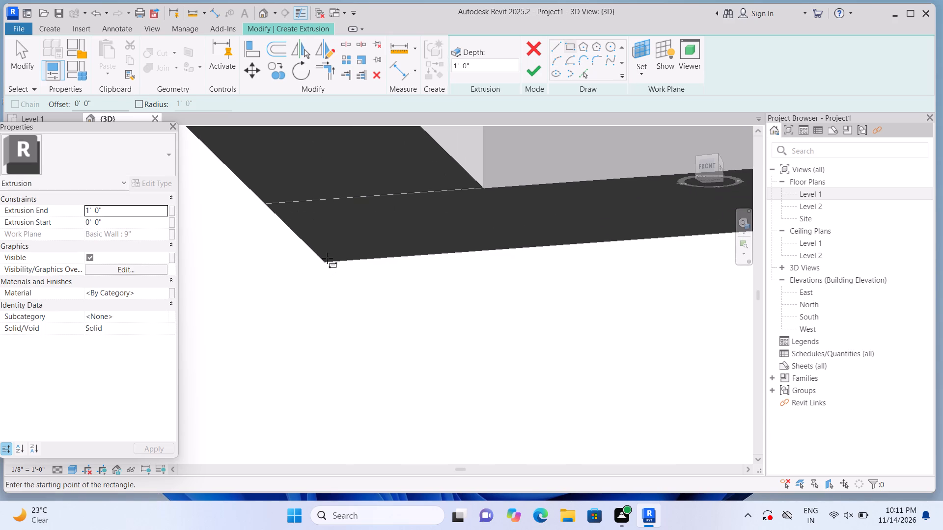
pyautogui.click(632, 78)
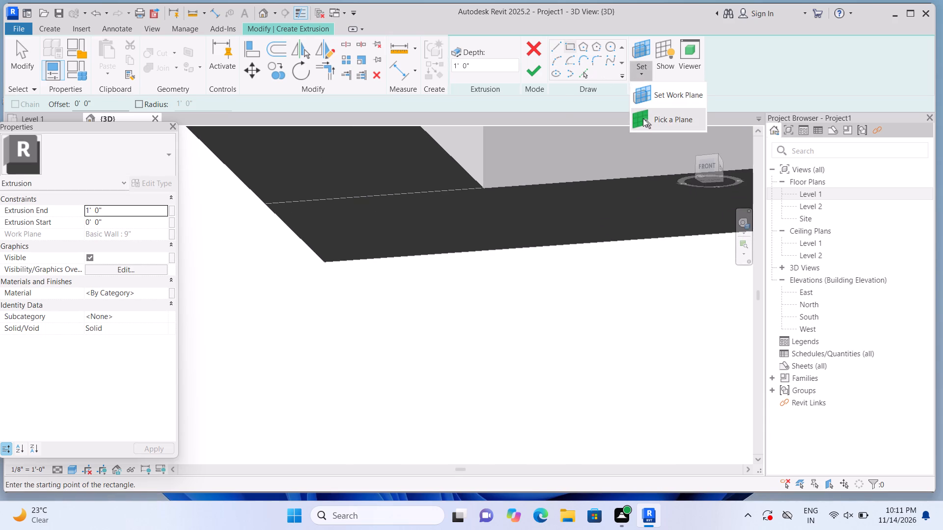
pyautogui.click(643, 117)
pyautogui.click(541, 206)
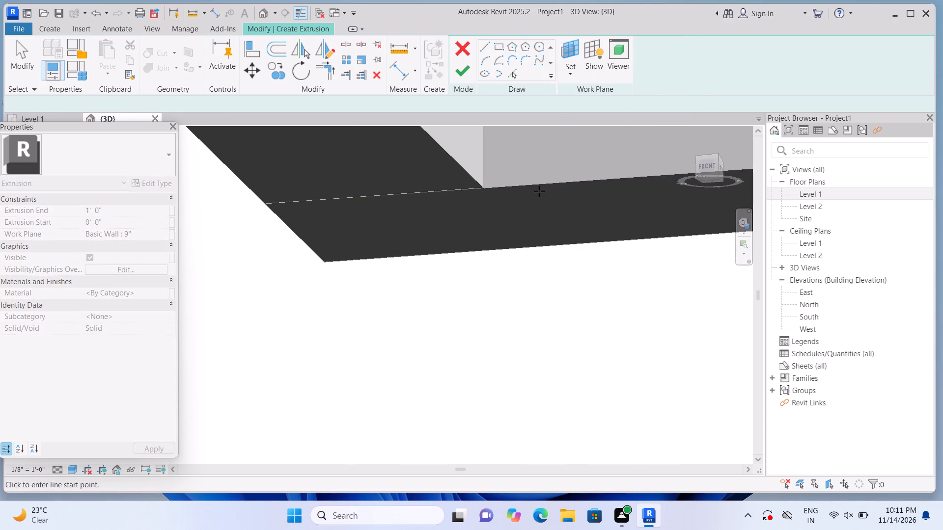
# Extrude a rectangle covering the whole building footprint, between diagonally opposite outer wall corners, to a depth of 1' 0" beneath the walls.
pyautogui.click(566, 49)
pyautogui.scroll(1, 361, 237)
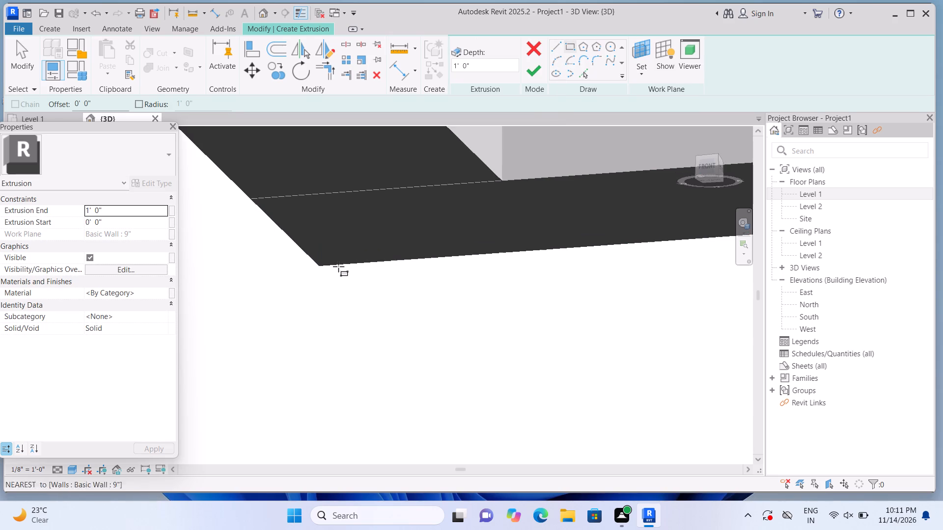
pyautogui.scroll(1, 337, 268)
pyautogui.click(313, 265)
pyautogui.scroll(-9, 379, 217)
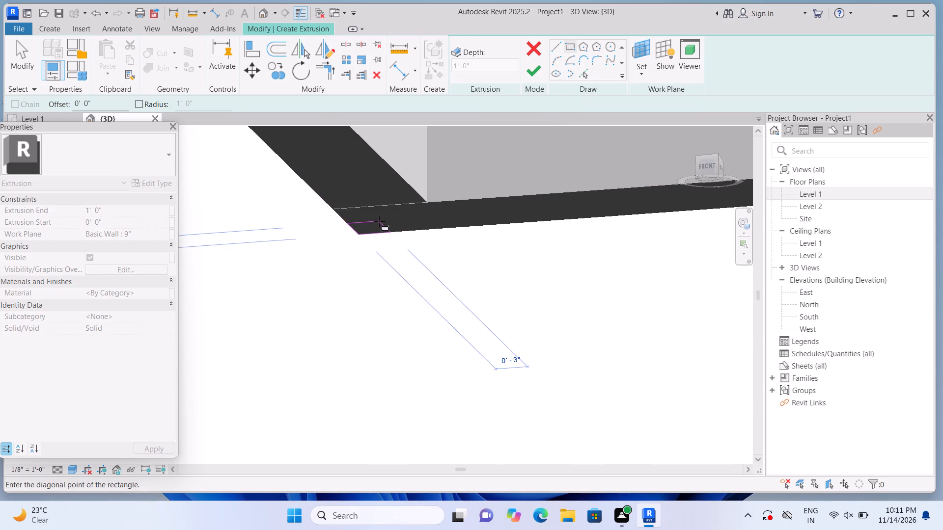
pyautogui.scroll(-7, 379, 221)
pyautogui.scroll(-14, 379, 222)
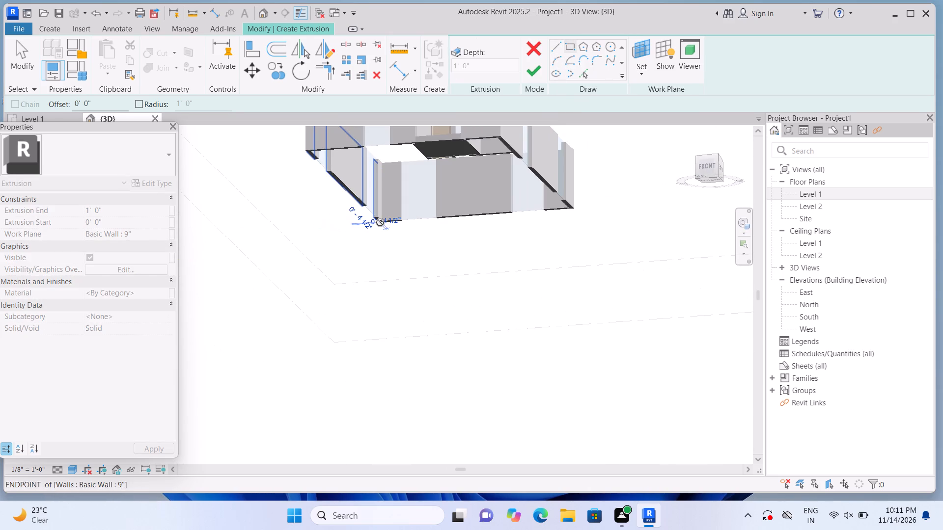
pyautogui.moveTo(514, 132); pyautogui.dragTo(465, 226, button='middle')
pyautogui.scroll(4, 437, 252)
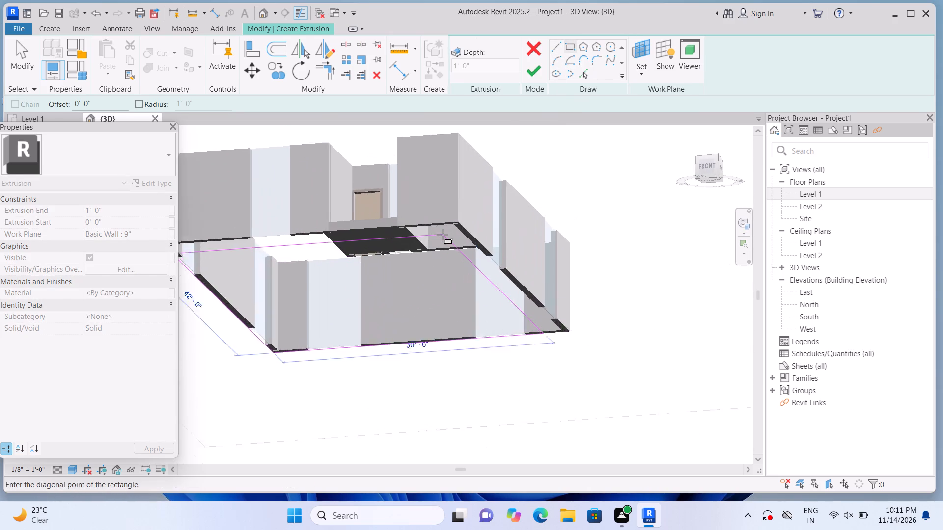
pyautogui.scroll(13, 443, 235)
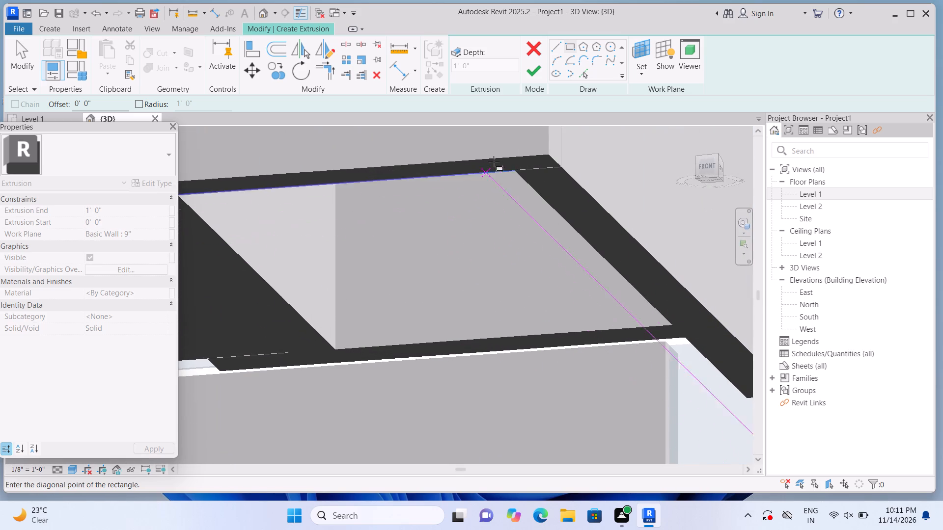
pyautogui.scroll(4, 550, 157)
pyautogui.click(547, 153)
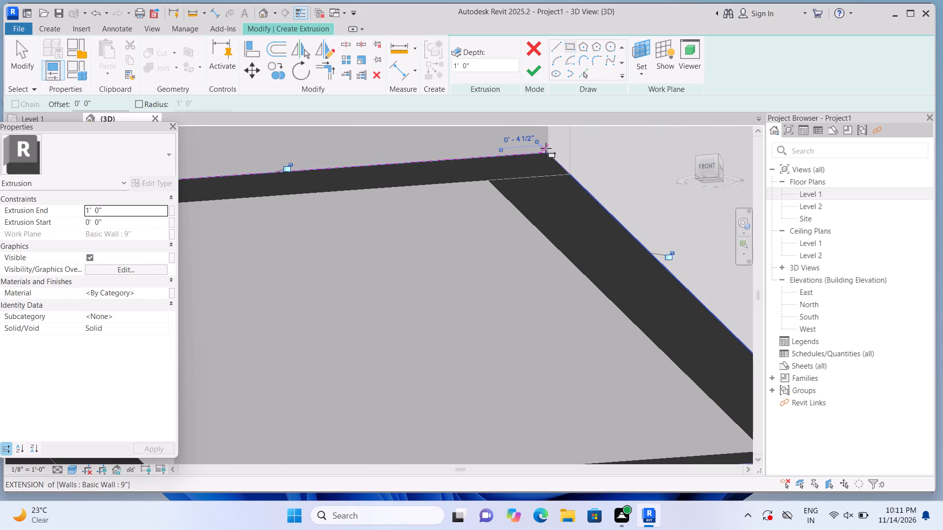
pyautogui.scroll(-1, 547, 153)
pyautogui.click(532, 66)
pyautogui.scroll(-7, 522, 205)
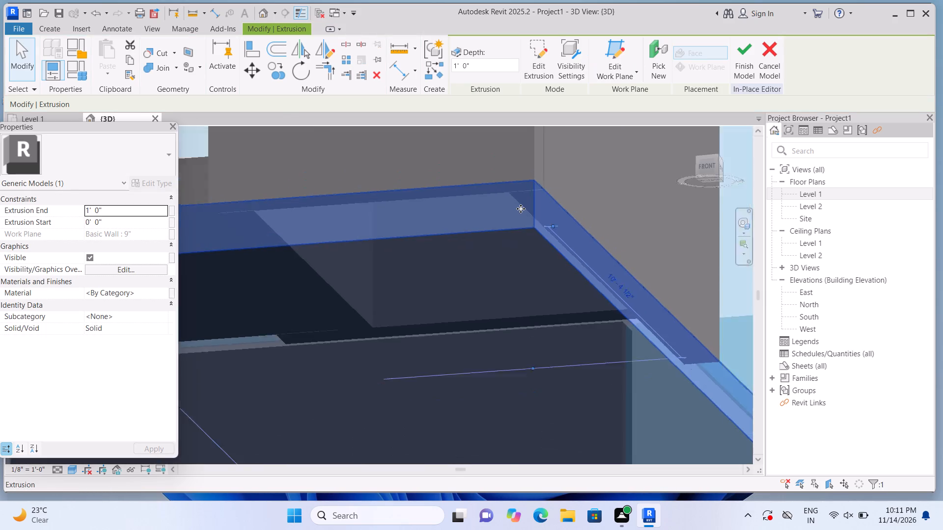
pyautogui.scroll(-10, 521, 209)
pyautogui.click(544, 378)
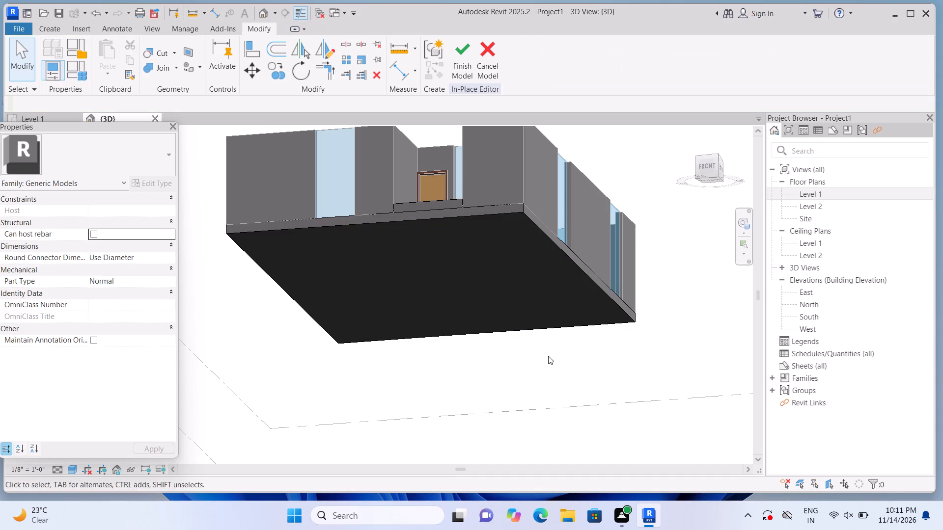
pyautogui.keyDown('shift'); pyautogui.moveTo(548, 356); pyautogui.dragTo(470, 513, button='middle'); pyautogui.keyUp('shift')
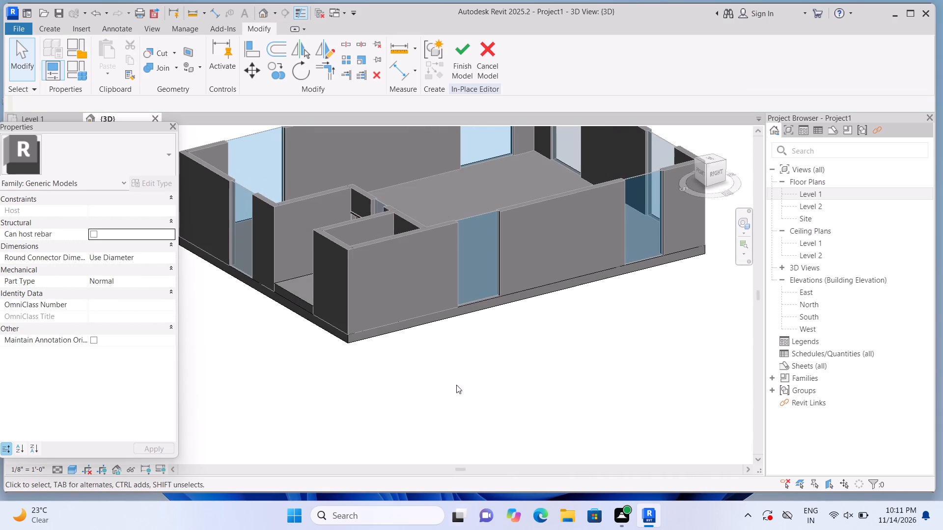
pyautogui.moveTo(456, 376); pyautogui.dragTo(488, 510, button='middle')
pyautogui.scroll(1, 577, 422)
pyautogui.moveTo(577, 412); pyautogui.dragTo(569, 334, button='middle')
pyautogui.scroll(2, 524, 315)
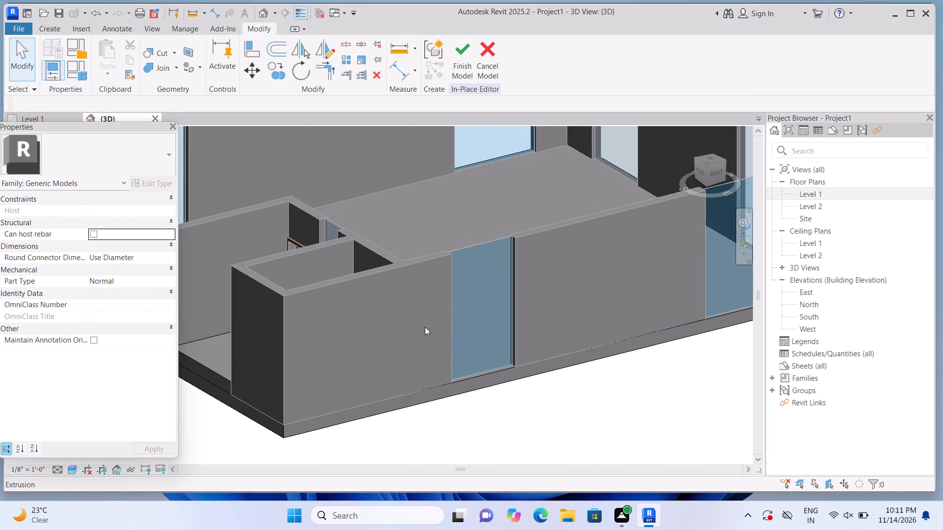
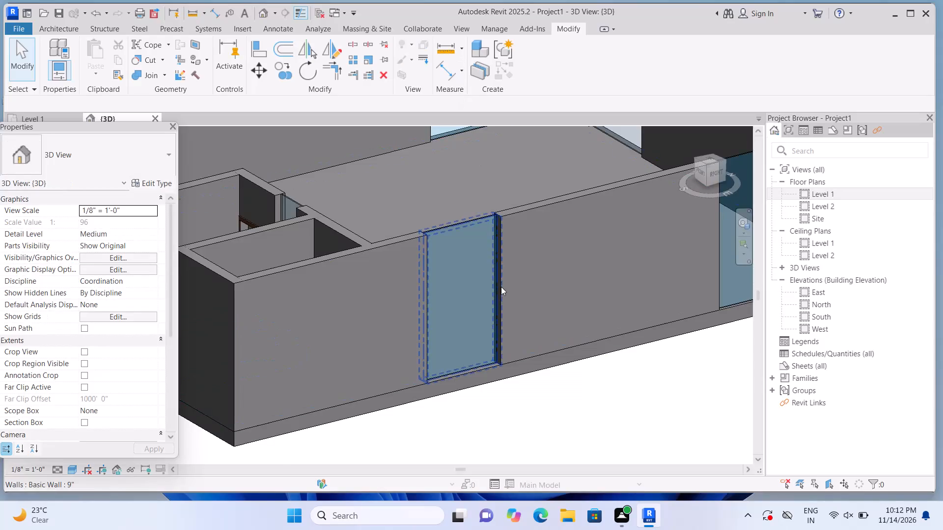
# Resize the 5' 6" wide curtain wall in the long exterior wall to about 3' 2" base offset and 5' 5" height.
pyautogui.scroll(2, 501, 289)
pyautogui.click(494, 290)
pyautogui.scroll(1, 484, 336)
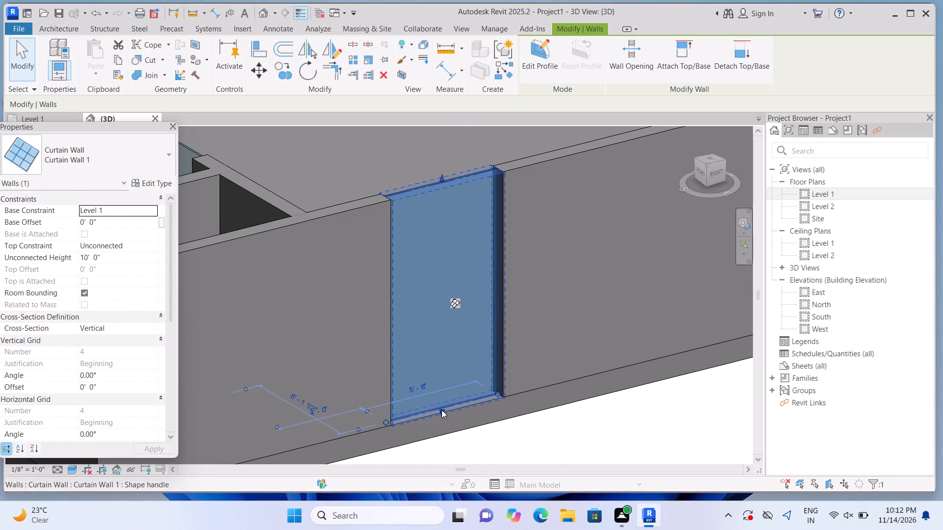
pyautogui.moveTo(442, 410); pyautogui.dragTo(445, 337)
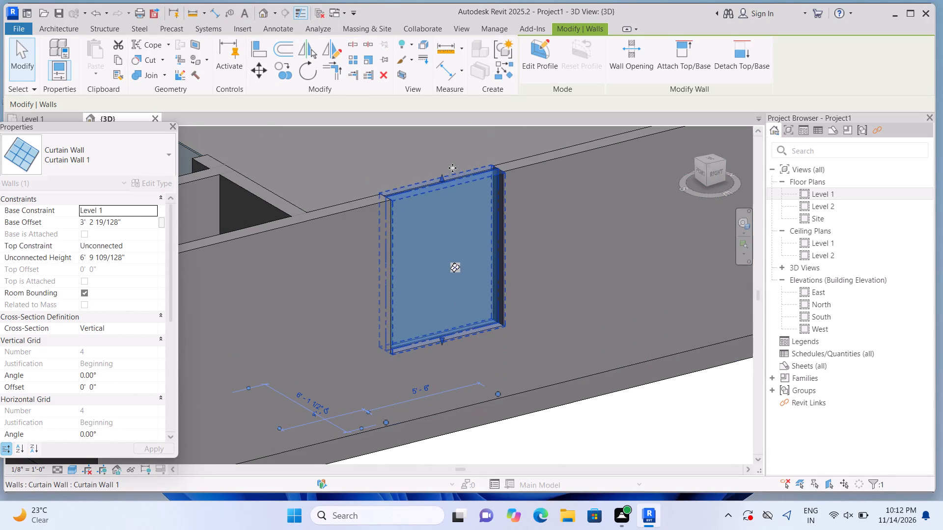
pyautogui.moveTo(440, 173); pyautogui.dragTo(451, 223)
pyautogui.doubleClick(450, 223)
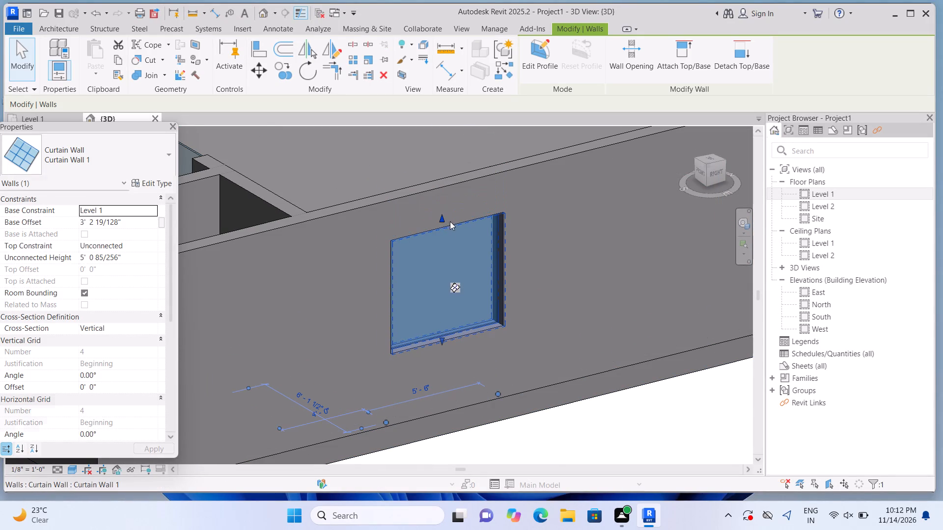
pyautogui.click(444, 215)
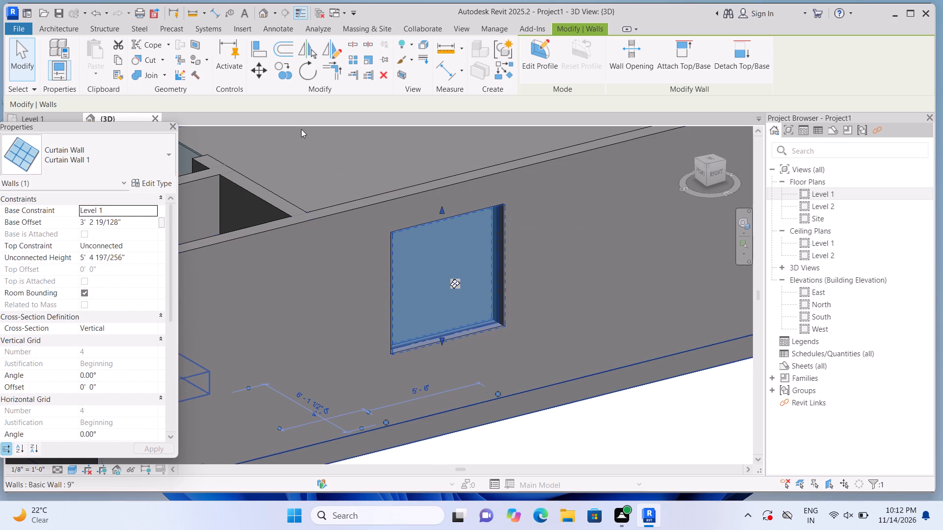
# Add a vertical curtain grid line at the midpoint of the shortened 5' 6" wide curtain wall.
pyautogui.click(65, 25)
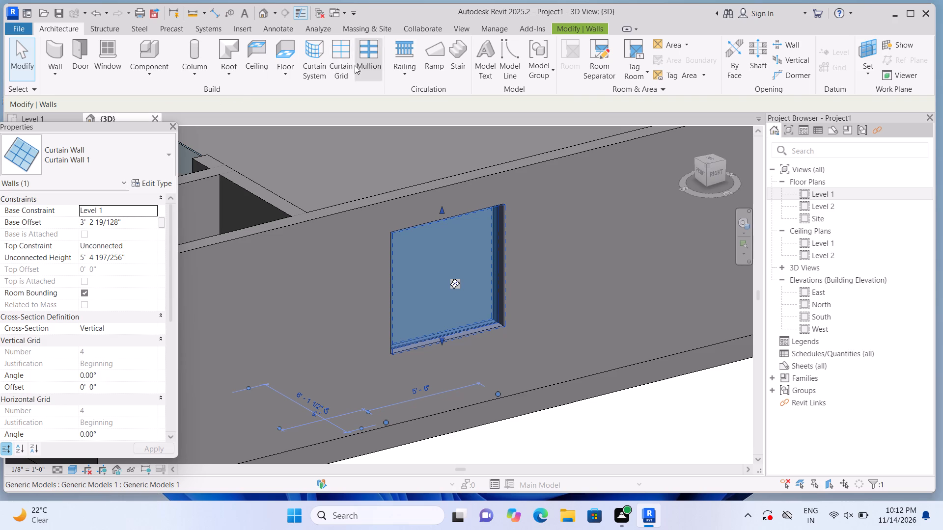
pyautogui.click(339, 70)
pyautogui.scroll(2, 423, 208)
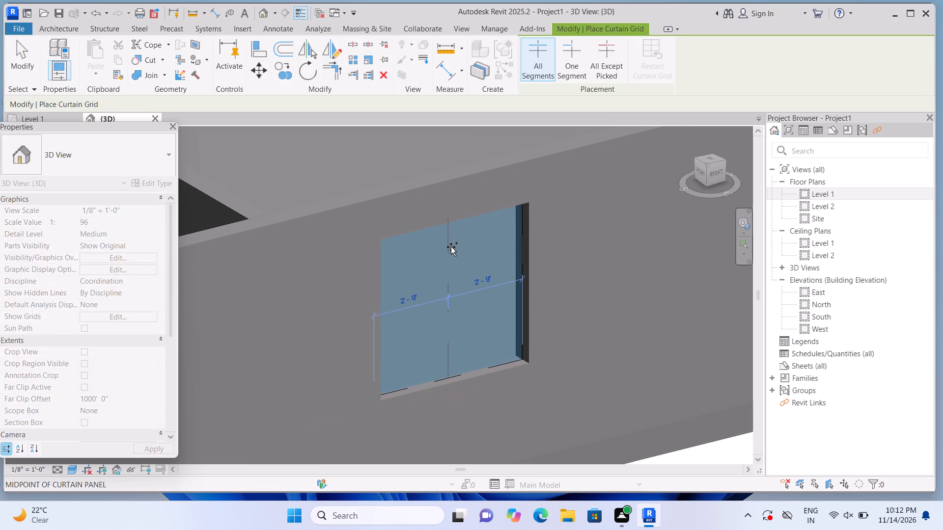
pyautogui.click(451, 247)
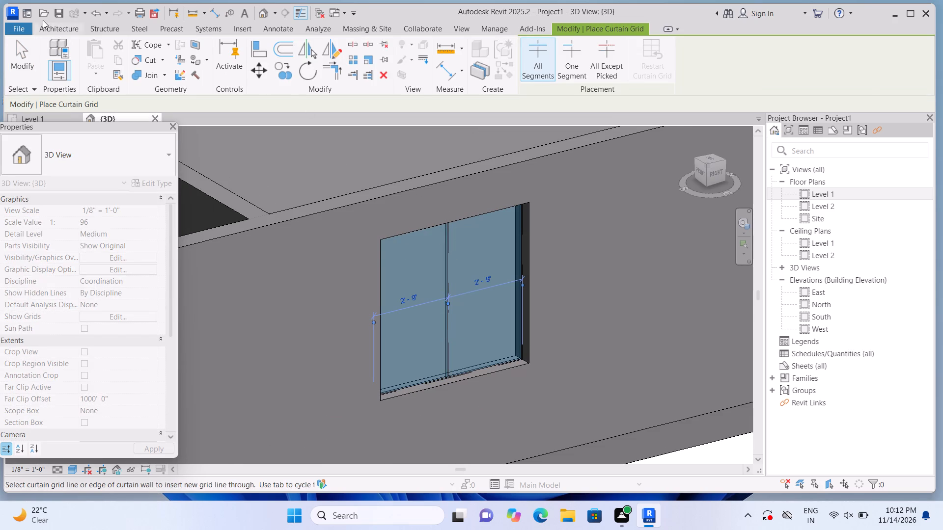
# Place 2.5" x 5" rectangular mullions on the centre grid line and all four edges of the 5' 6" wide curtain wall.
pyautogui.click(59, 25)
pyautogui.click(370, 77)
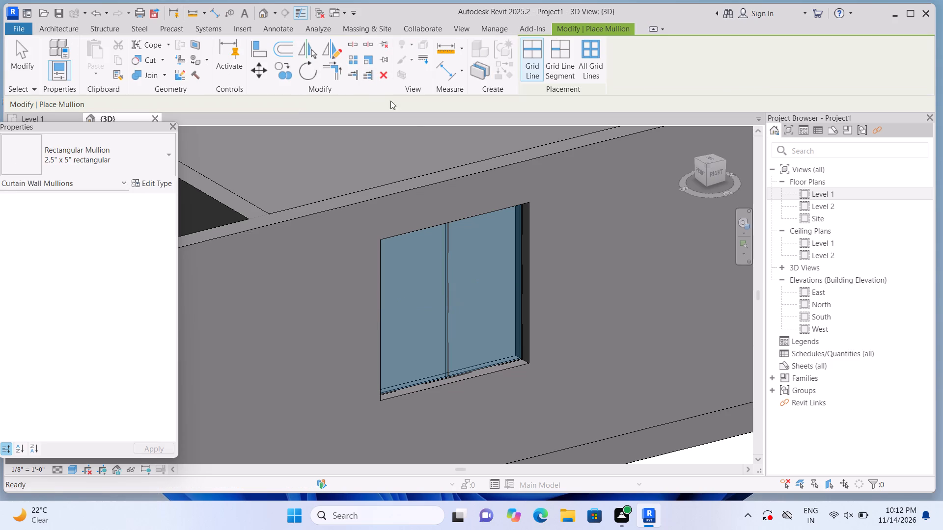
pyautogui.click(454, 285)
pyautogui.click(485, 225)
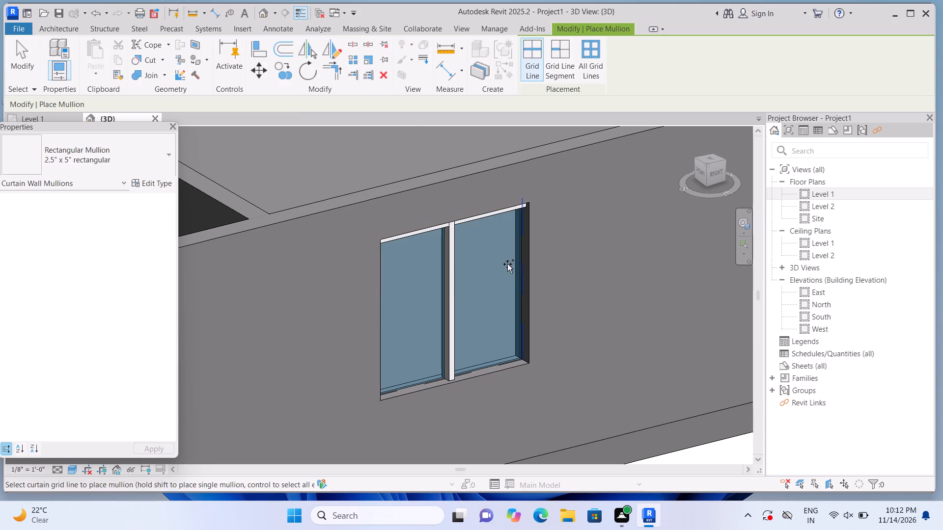
pyautogui.click(520, 269)
pyautogui.click(497, 368)
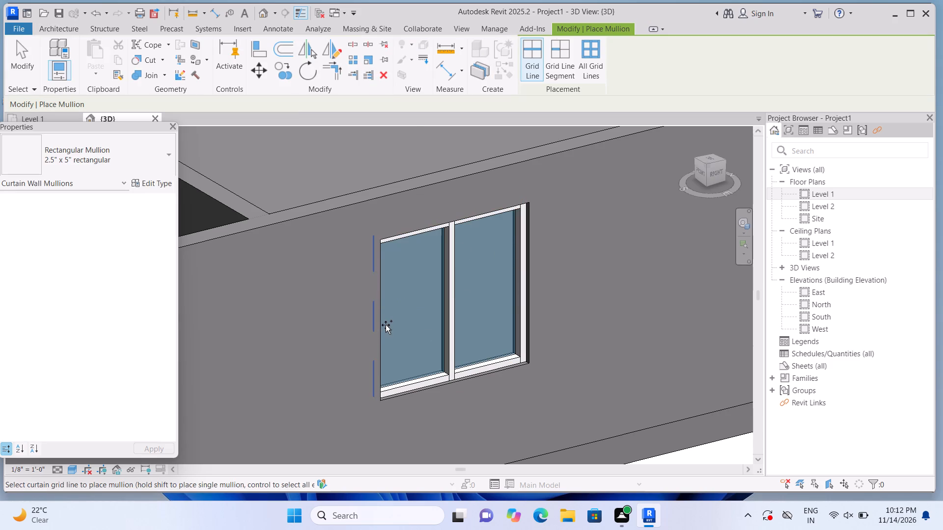
pyautogui.click(386, 325)
pyautogui.scroll(-3, 387, 324)
pyautogui.press('Escape')
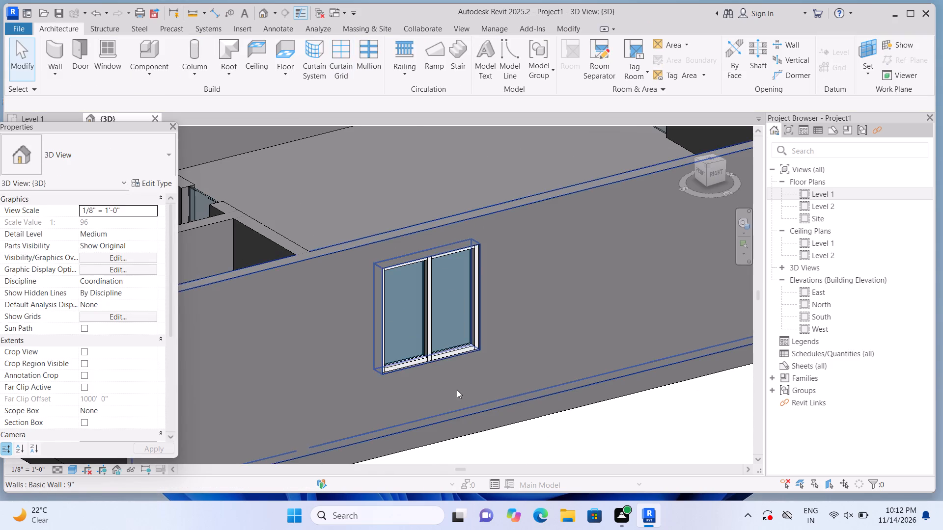
# Resize the 5' 0" wide curtain wall near the same wall's corner to about 3' 3" base offset and 5' 2" height.
pyautogui.scroll(-4, 457, 389)
pyautogui.moveTo(520, 364); pyautogui.dragTo(431, 380, button='middle')
pyautogui.middleClick(401, 399)
pyautogui.middleClick(401, 399)
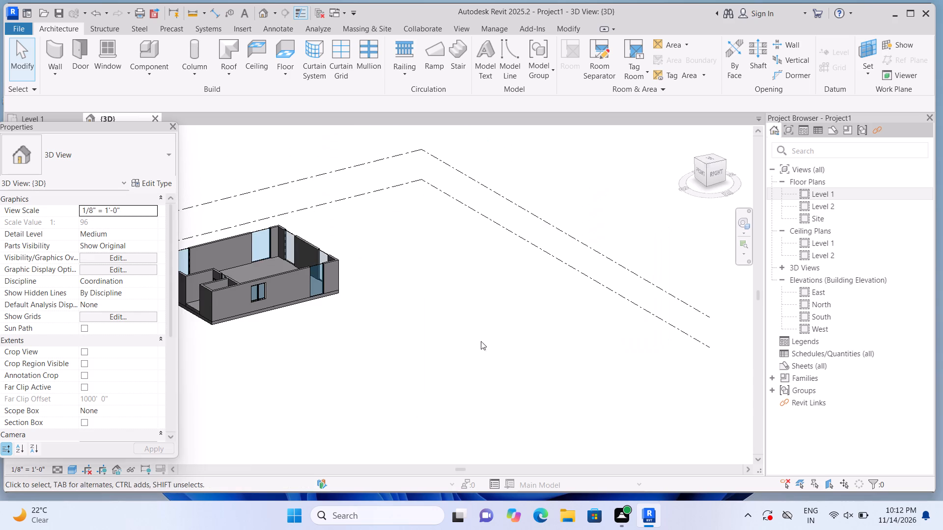
pyautogui.scroll(5, 246, 283)
pyautogui.moveTo(282, 344); pyautogui.dragTo(480, 433, button='middle')
pyautogui.scroll(2, 575, 343)
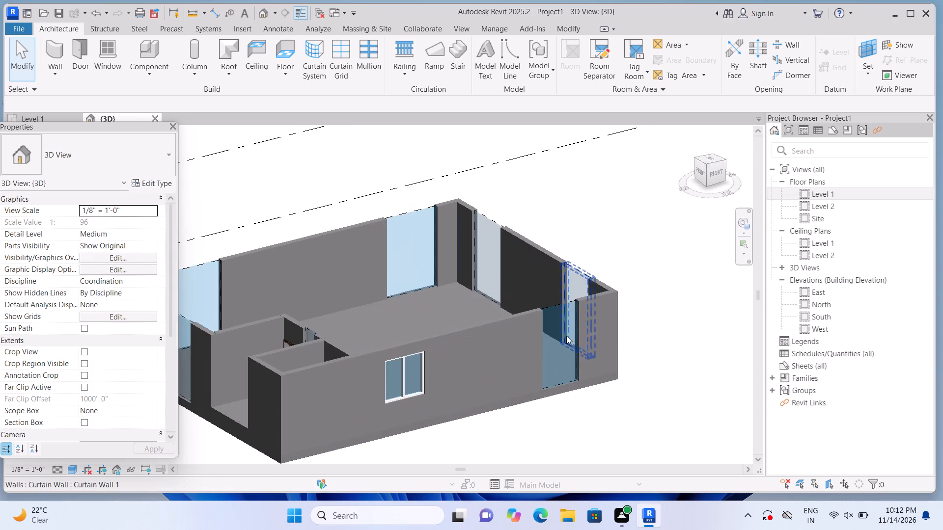
pyautogui.scroll(2, 566, 336)
pyautogui.moveTo(553, 344); pyautogui.dragTo(557, 281, button='middle')
pyautogui.scroll(2, 551, 274)
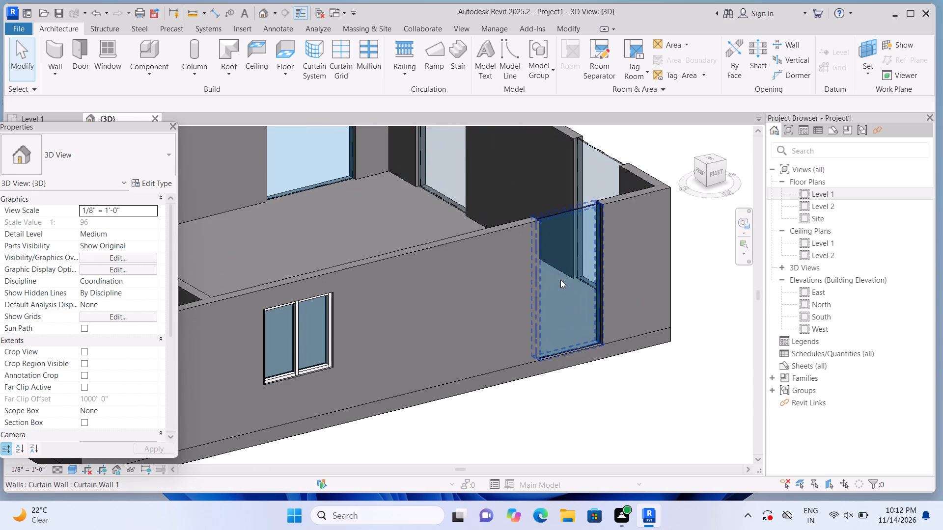
pyautogui.click(561, 280)
pyautogui.scroll(1, 573, 298)
pyautogui.moveTo(567, 361); pyautogui.dragTo(565, 320)
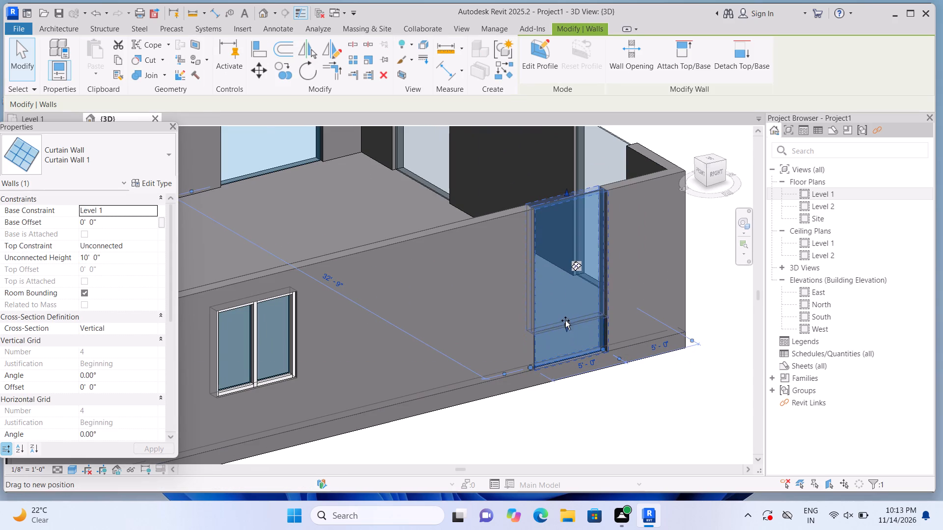
pyautogui.moveTo(565, 320); pyautogui.dragTo(566, 306)
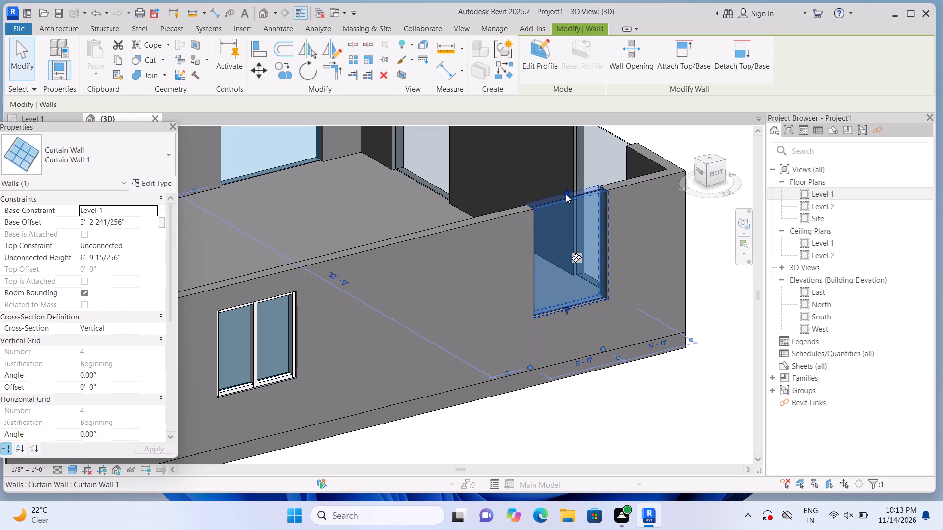
pyautogui.moveTo(565, 192); pyautogui.dragTo(574, 223)
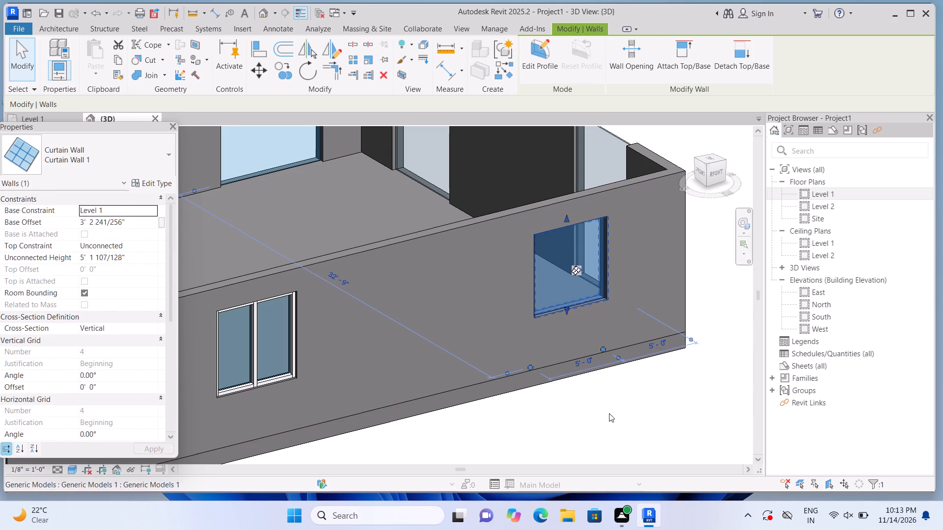
pyautogui.click(609, 413)
pyautogui.click(513, 281)
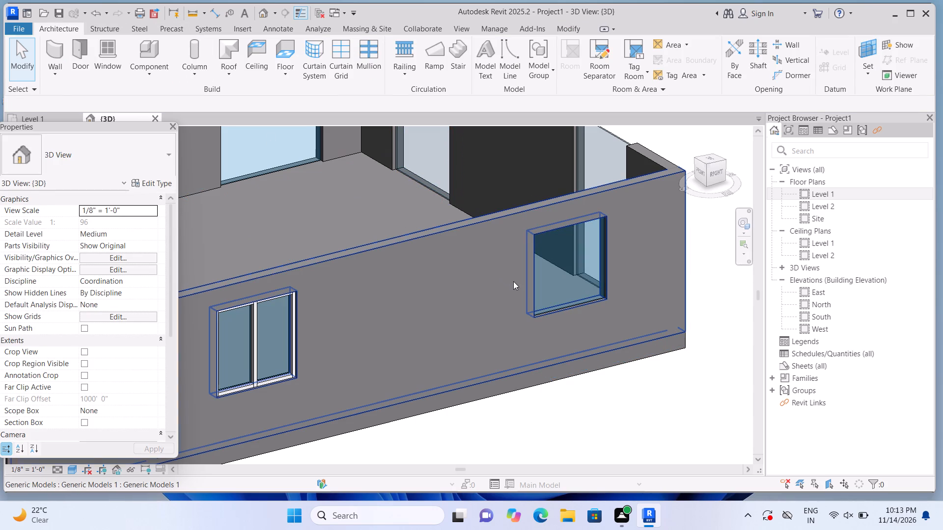
pyautogui.click(686, 427)
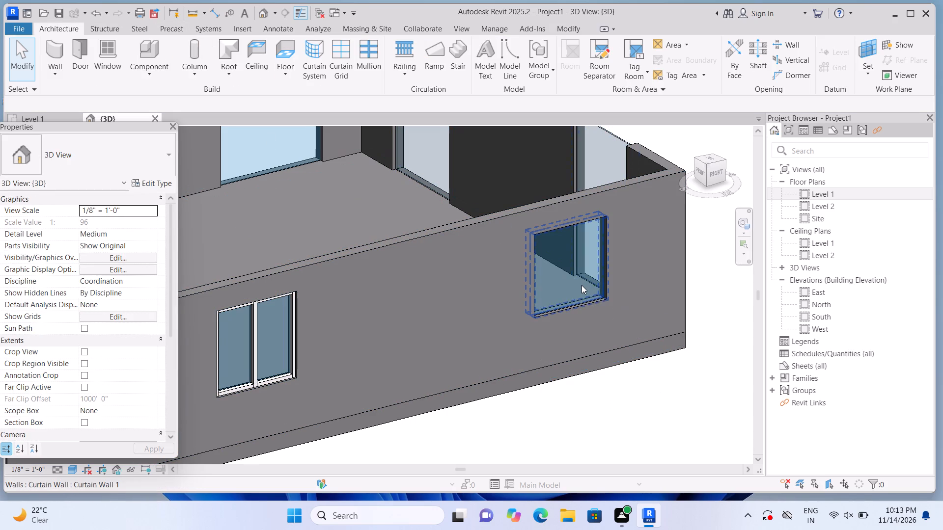
# Lower the bottom edge of the 5' 0" wide curtain wall to a base offset of about 3' 1 5/8".
pyautogui.click(582, 285)
pyautogui.scroll(1, 579, 310)
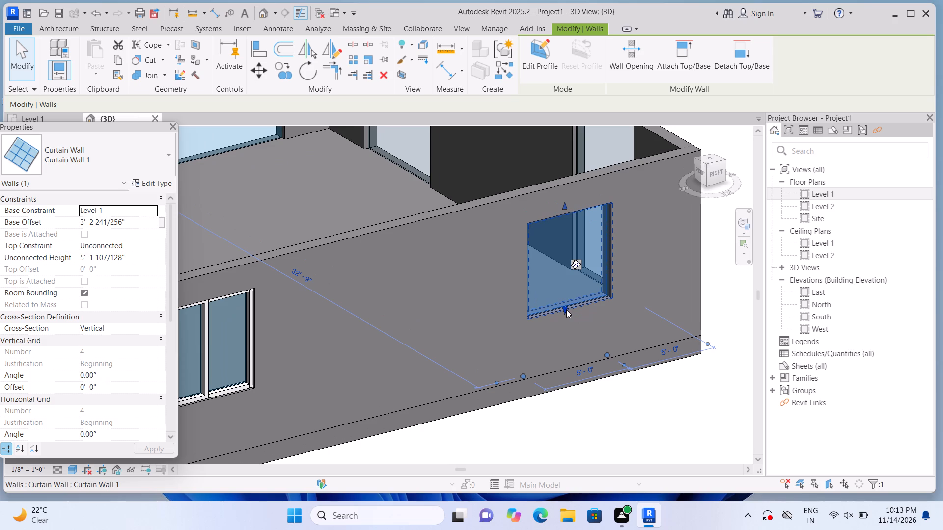
pyautogui.click(564, 308)
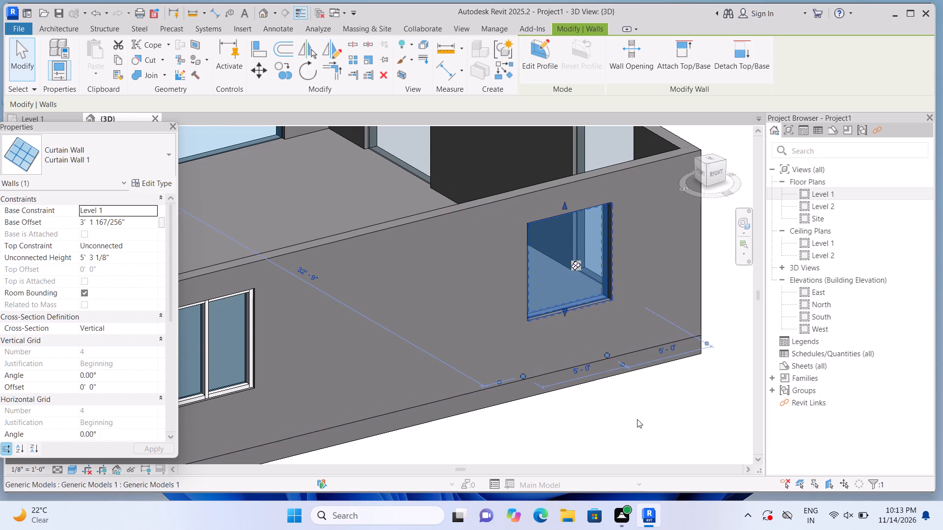
pyautogui.click(637, 419)
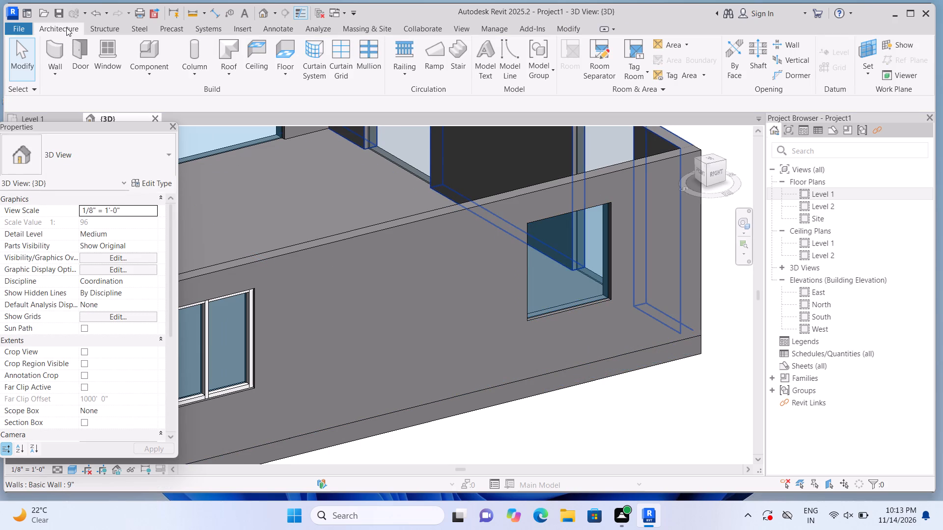
# Add a vertical curtain grid line at the midpoint of the 5' 0" wide curtain wall.
pyautogui.click(353, 63)
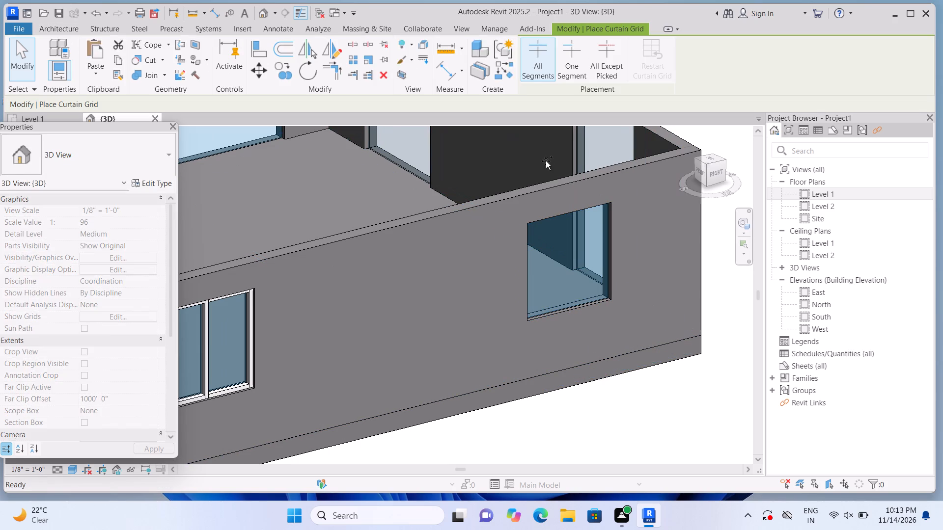
pyautogui.scroll(1, 576, 266)
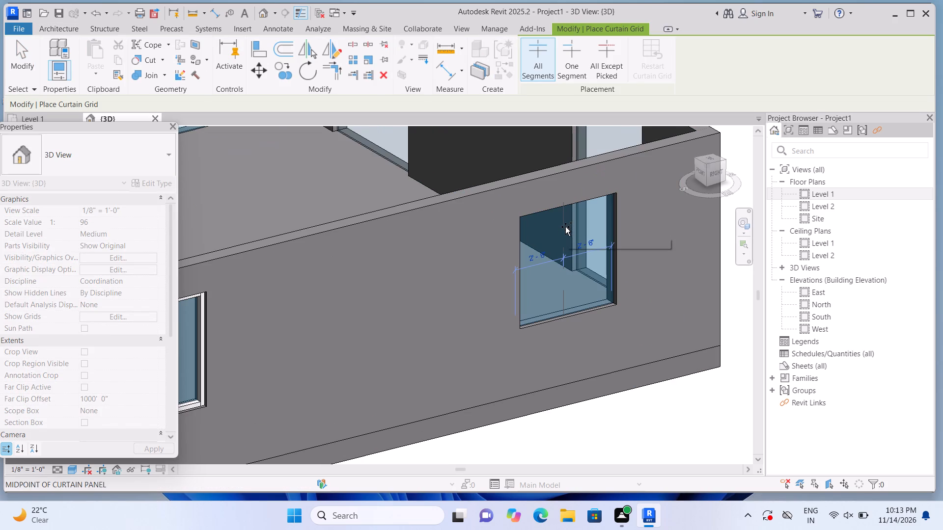
pyautogui.click(565, 227)
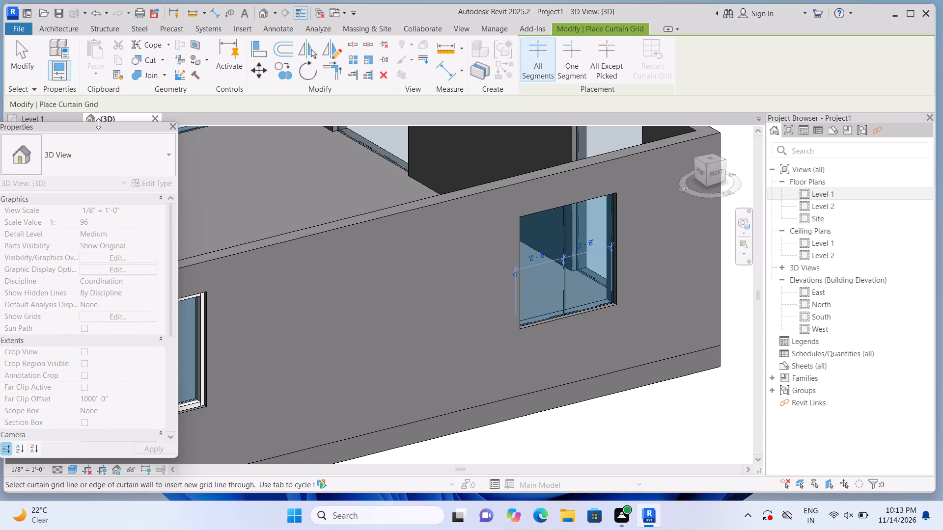
pyautogui.scroll(5, 634, 253)
pyautogui.scroll(-2, 601, 241)
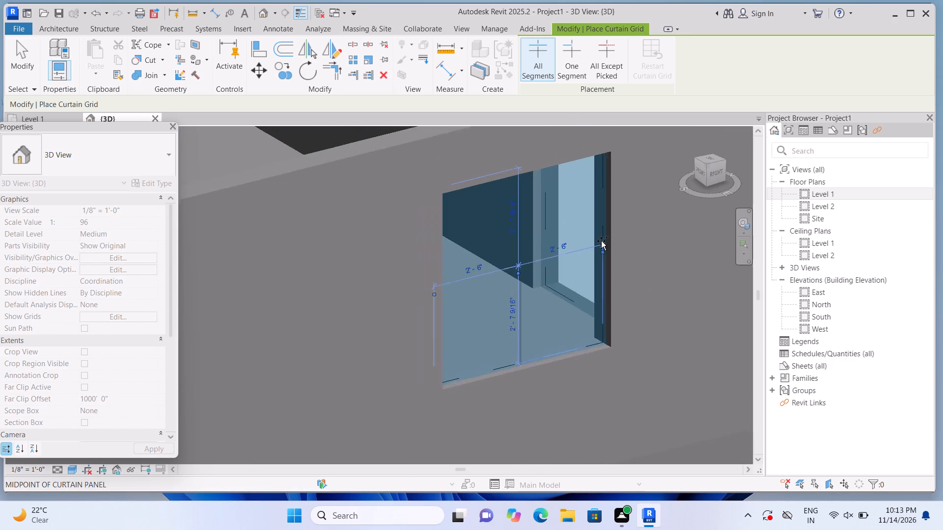
pyautogui.scroll(-3, 601, 241)
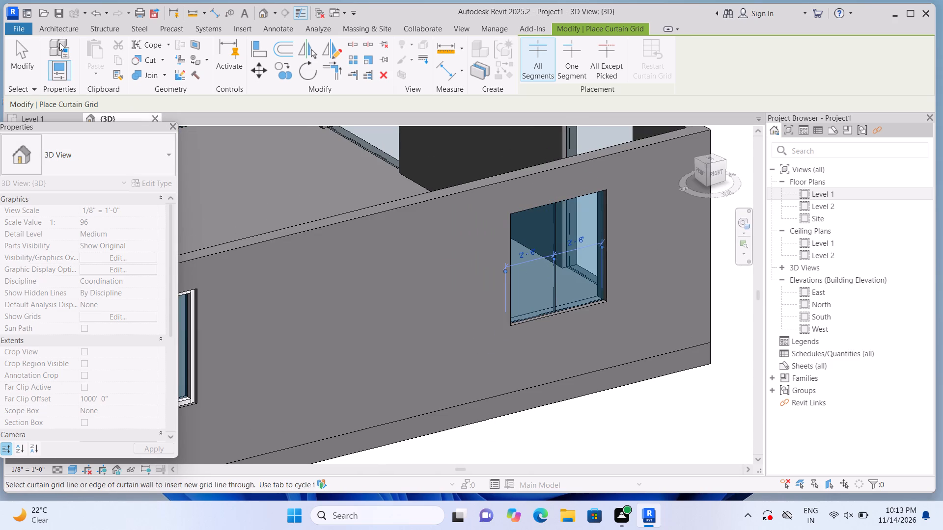
# Place 2.5" x 5" rectangular mullions on the centre grid line and all four edges of the 5' 0" wide curtain wall.
pyautogui.click(65, 28)
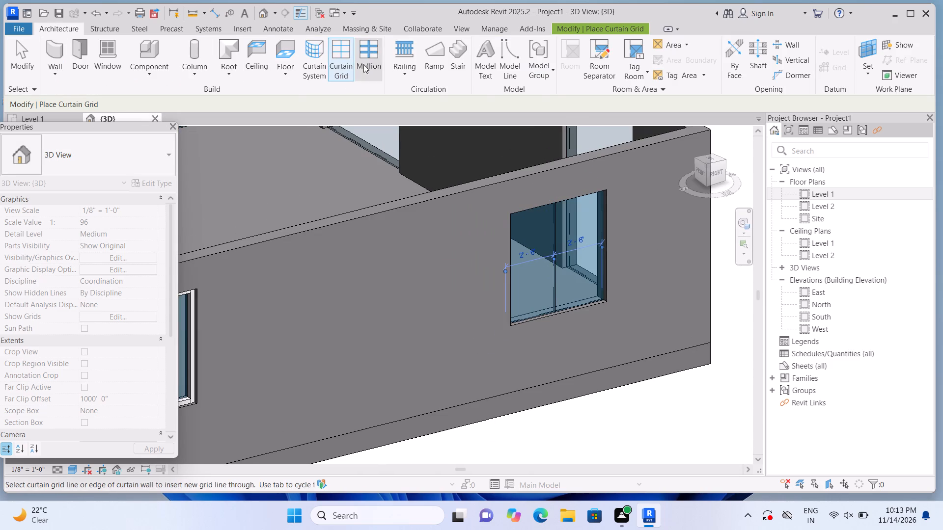
pyautogui.click(364, 63)
pyautogui.click(592, 253)
pyautogui.doubleClick(556, 264)
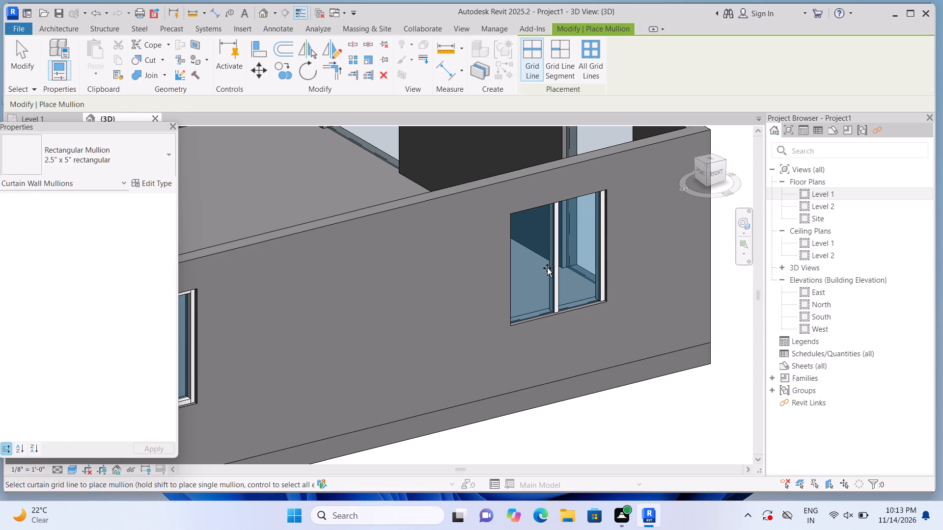
pyautogui.click(524, 275)
pyautogui.click(521, 217)
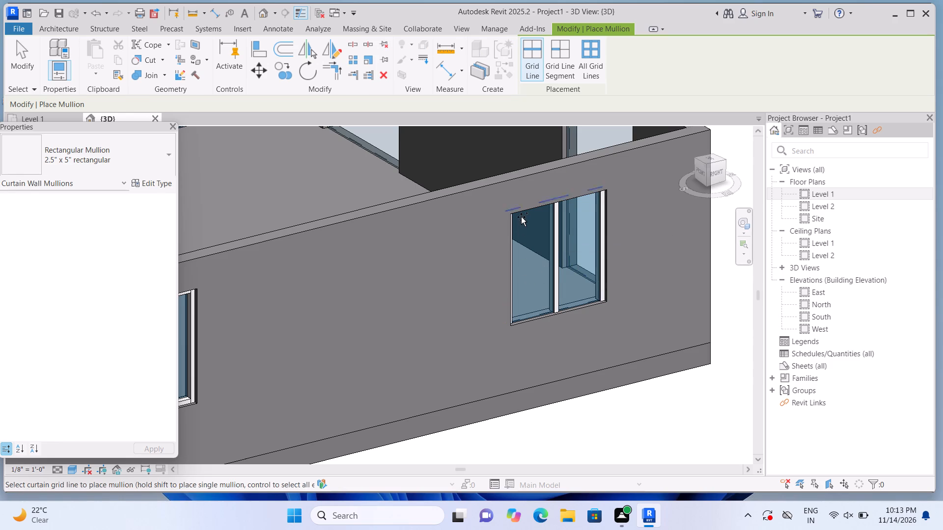
pyautogui.click(541, 317)
pyautogui.scroll(-4, 541, 318)
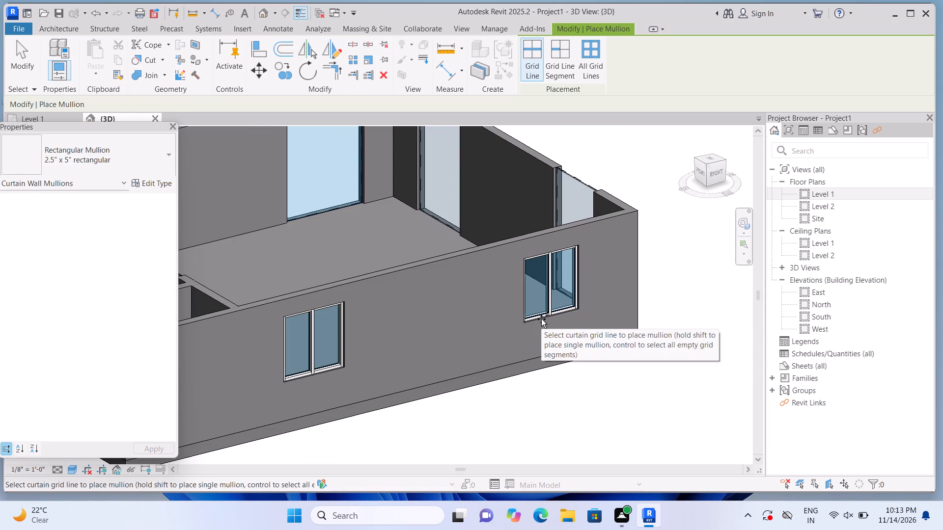
pyautogui.press('Escape')
# Inspect the two framed windows from outside and the full-height curtain walls around the corner on the adjoining exterior wall.
pyautogui.keyDown('shift'); pyautogui.moveTo(651, 398); pyautogui.dragTo(587, 416, button='middle'); pyautogui.keyUp('shift')
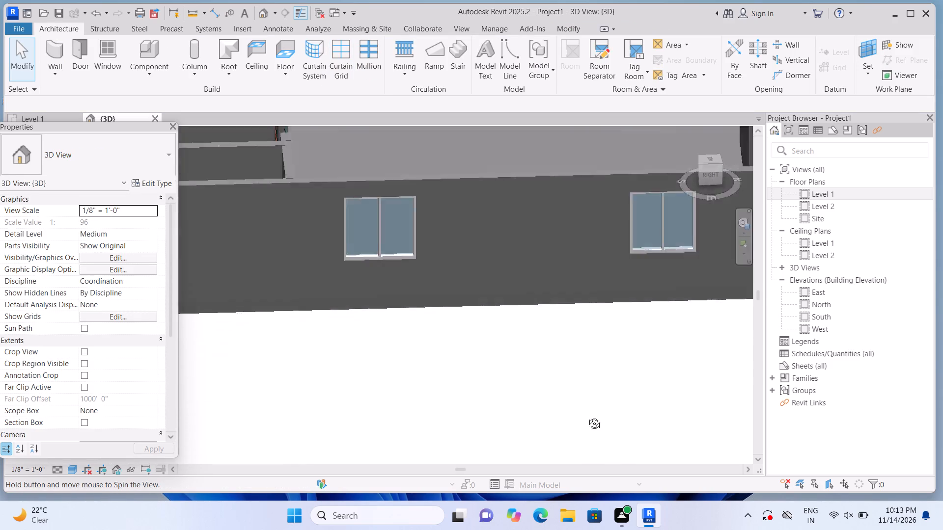
pyautogui.keyDown('shift'); pyautogui.moveTo(587, 416); pyautogui.dragTo(574, 402, button='middle'); pyautogui.keyUp('shift')
pyautogui.moveTo(613, 358); pyautogui.dragTo(525, 371, button='middle')
pyautogui.scroll(1, 525, 371)
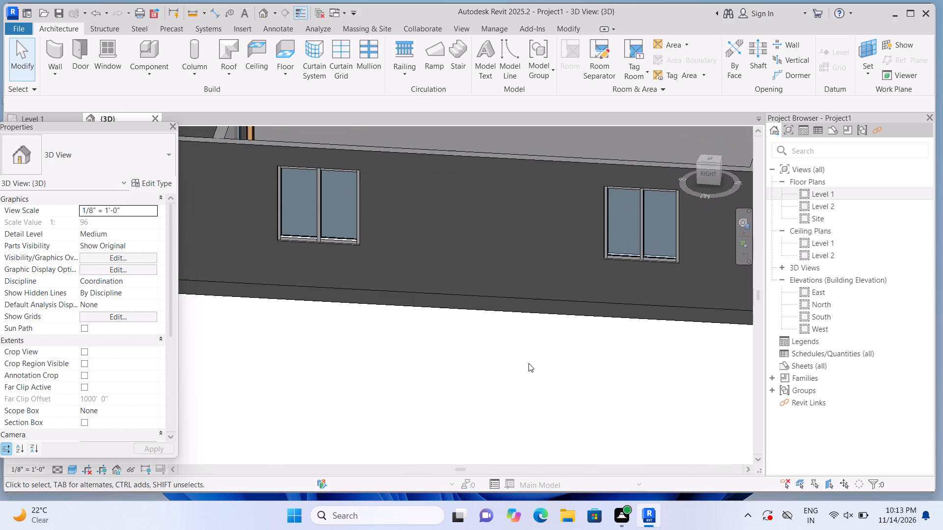
pyautogui.keyDown('shift'); pyautogui.moveTo(539, 351); pyautogui.dragTo(484, 351, button='middle'); pyautogui.keyUp('shift')
pyautogui.scroll(-7, 493, 344)
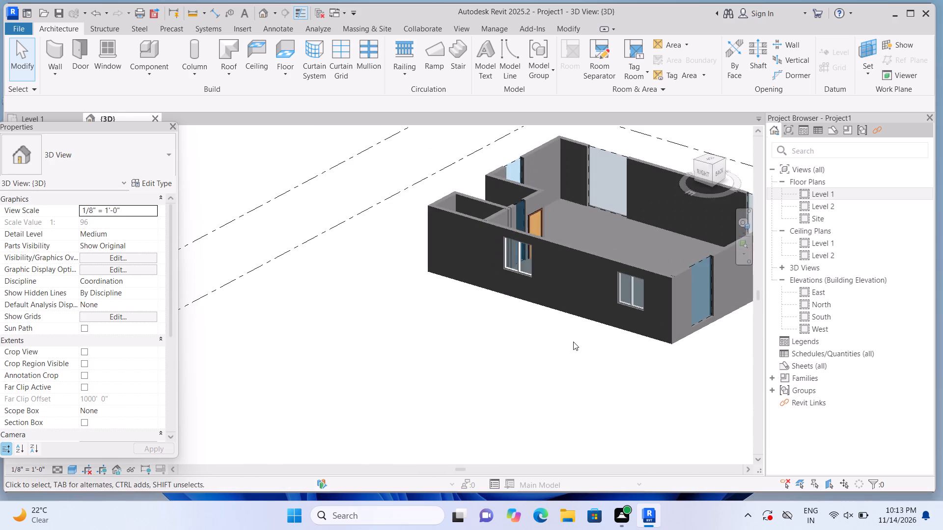
pyautogui.scroll(1, 575, 343)
pyautogui.moveTo(574, 343); pyautogui.dragTo(400, 368, button='middle')
pyautogui.scroll(6, 542, 392)
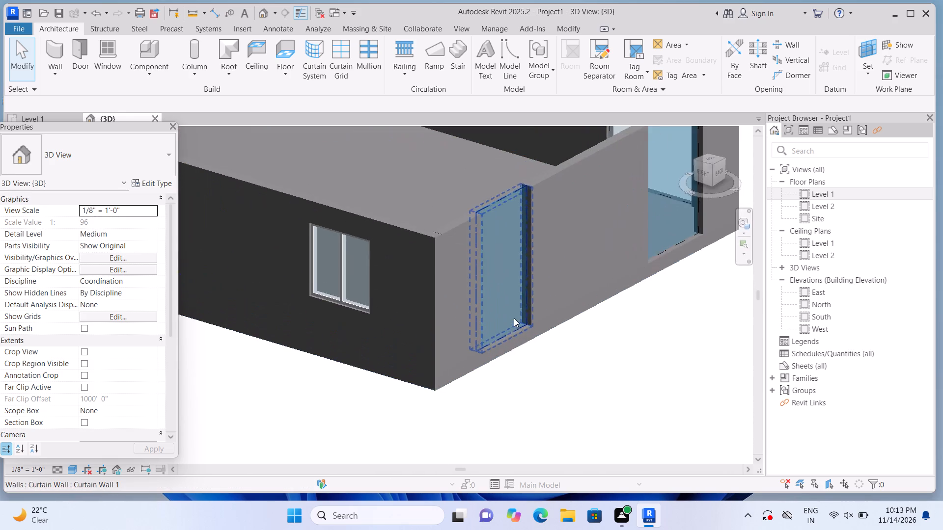
# Reshape the full-height 5' 7" wide curtain wall near the corner to a base offset of about 2' 10 3/8" and height of about 5' 4 1/4".
pyautogui.scroll(2, 514, 318)
pyautogui.moveTo(610, 351); pyautogui.dragTo(616, 412, button='middle')
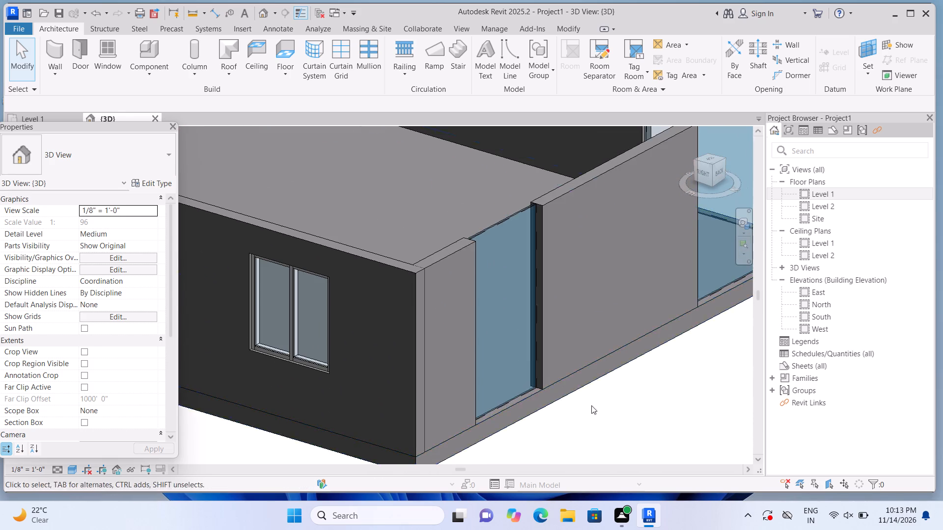
pyautogui.click(504, 341)
pyautogui.scroll(2, 509, 393)
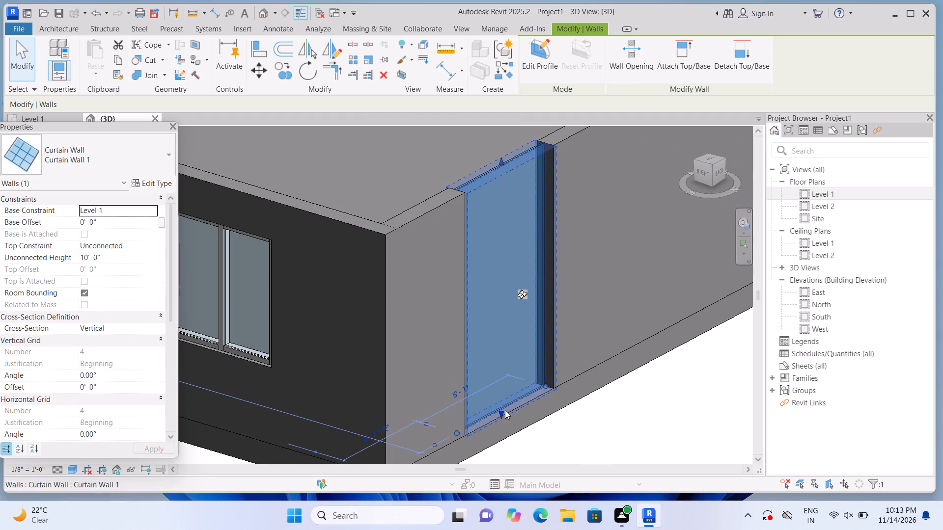
pyautogui.moveTo(499, 411); pyautogui.dragTo(499, 340)
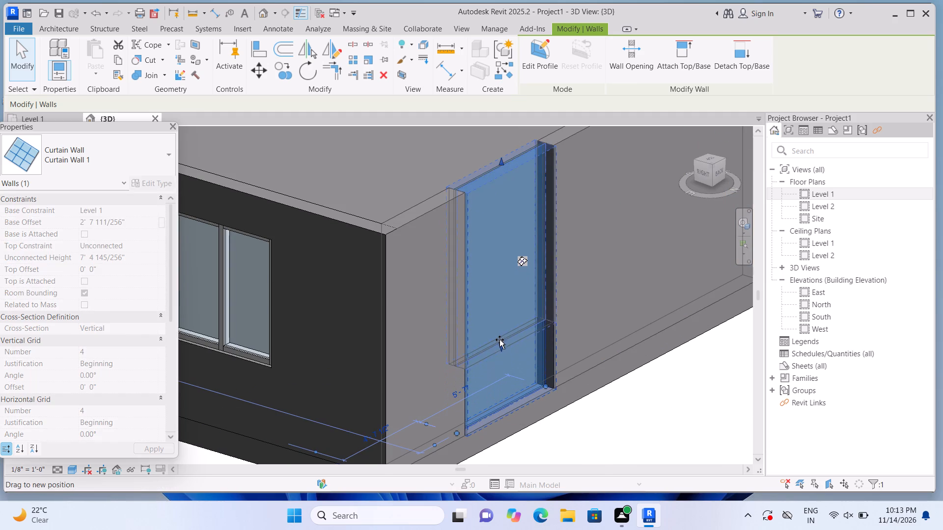
pyautogui.moveTo(499, 340); pyautogui.dragTo(503, 340)
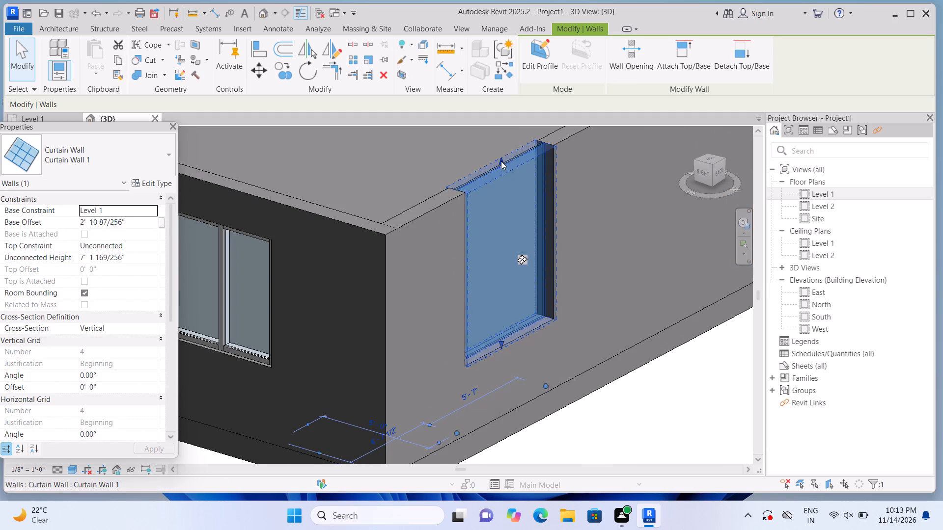
pyautogui.moveTo(501, 160); pyautogui.dragTo(514, 210)
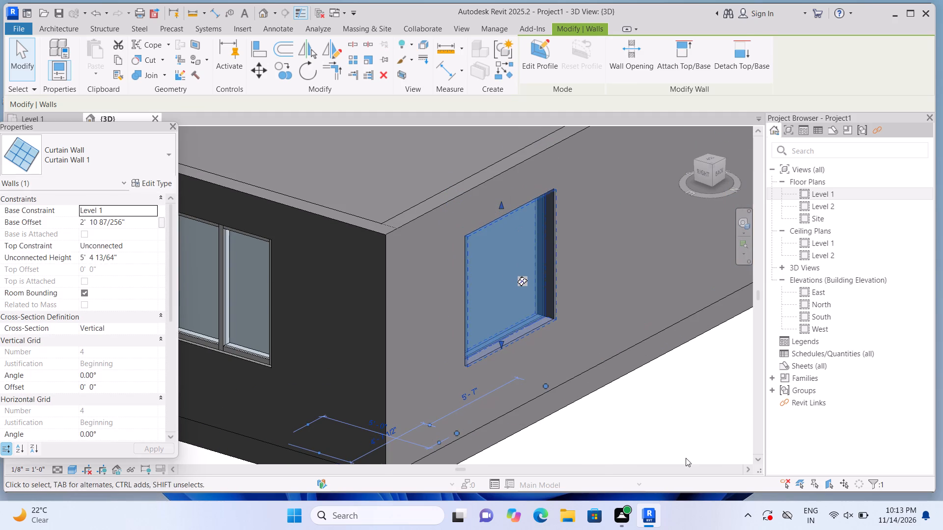
pyautogui.click(686, 458)
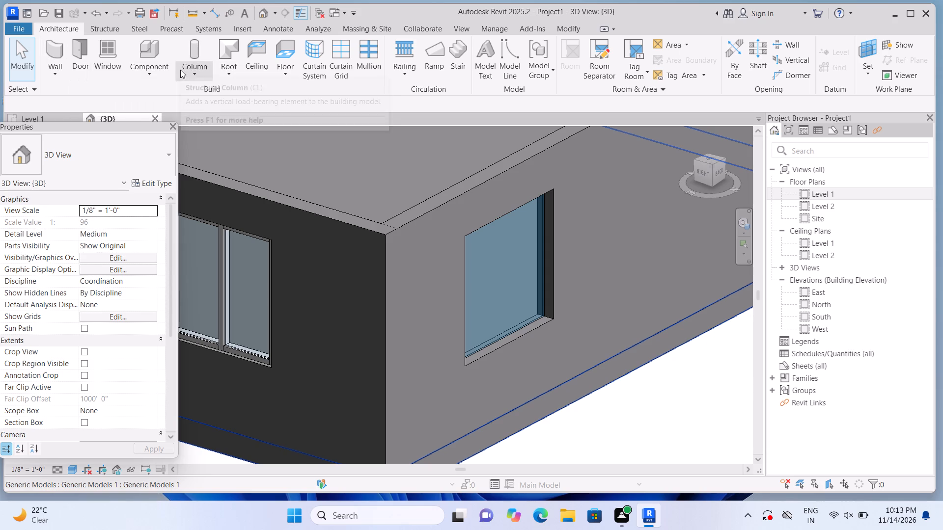
# Add a vertical curtain grid line at the midpoint of the 5' 7" wide curtain wall.
pyautogui.click(345, 61)
pyautogui.scroll(1, 512, 199)
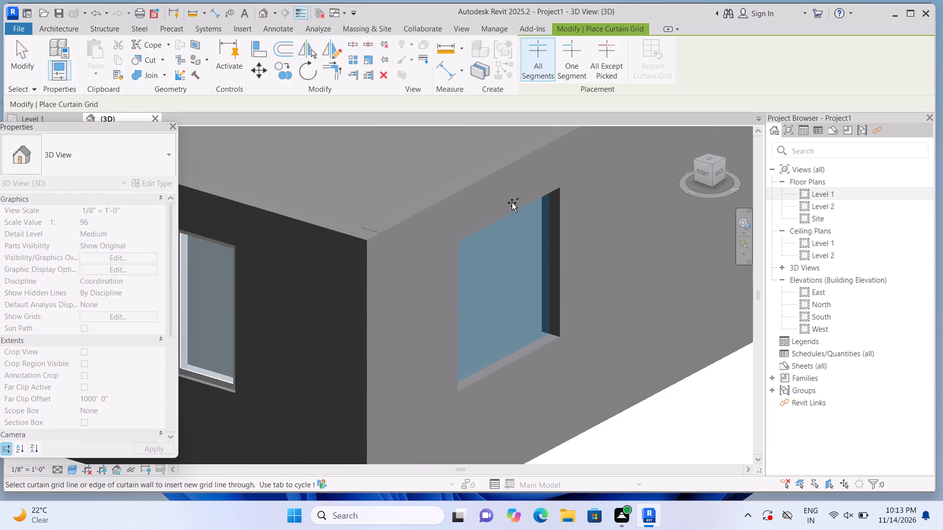
pyautogui.scroll(1, 514, 231)
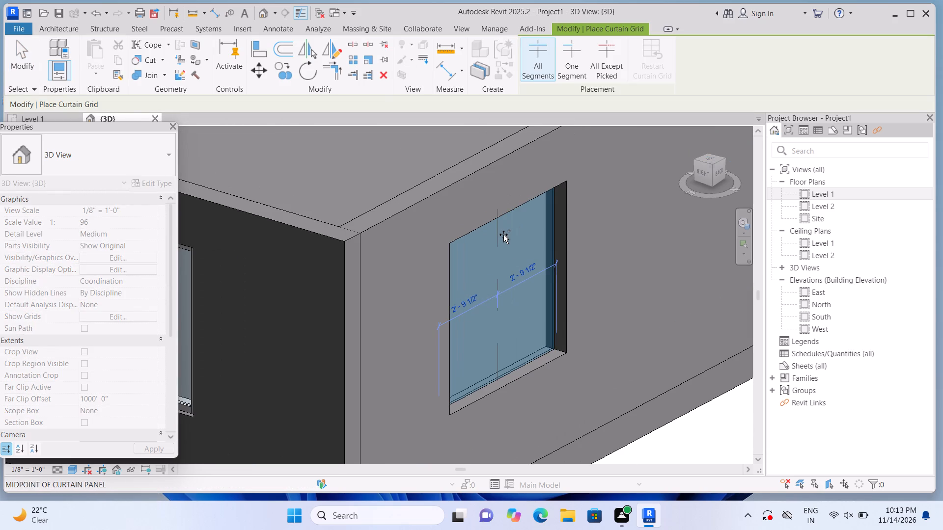
pyautogui.click(504, 235)
# Place 2.5" x 5" rectangular mullions on the centre grid line and all four edges of the 5' 7" wide curtain wall.
pyautogui.click(74, 29)
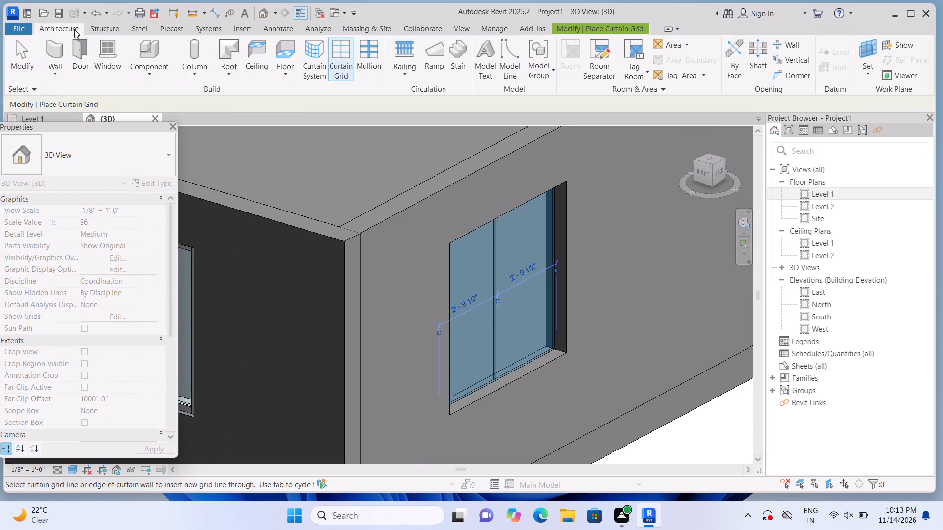
pyautogui.click(355, 63)
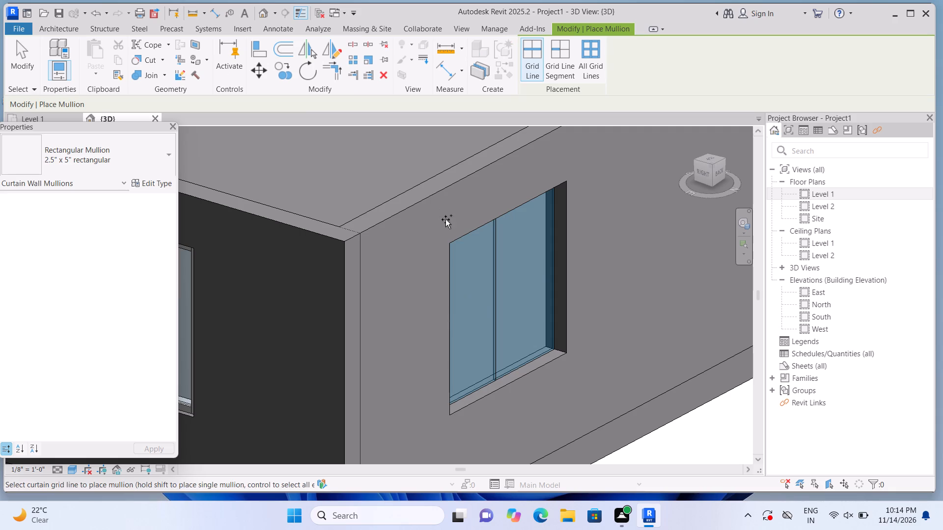
pyautogui.click(480, 270)
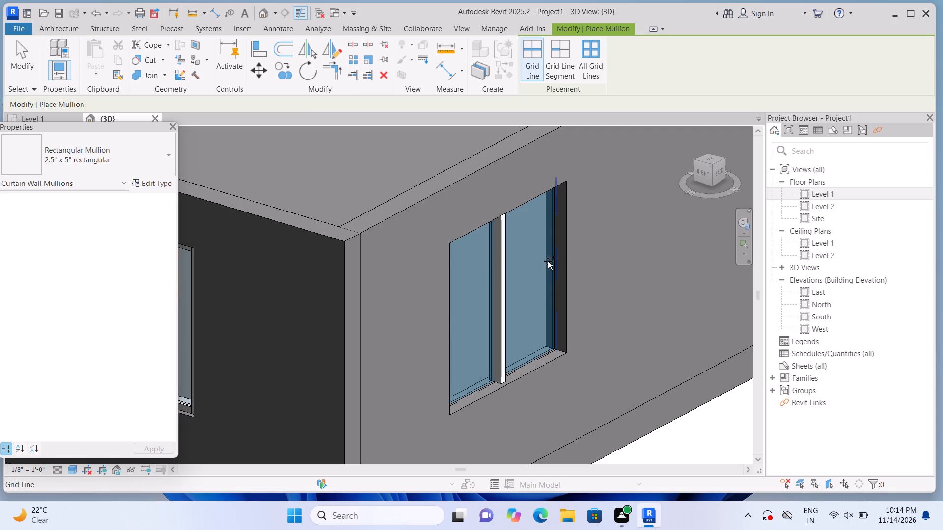
pyautogui.click(548, 261)
pyautogui.click(533, 207)
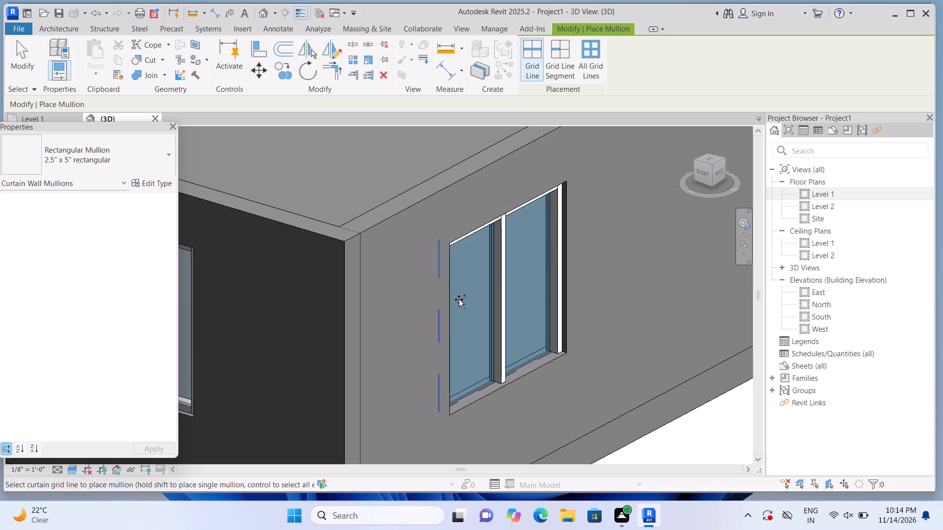
pyautogui.click(459, 299)
pyautogui.click(475, 374)
pyautogui.scroll(-1, 473, 357)
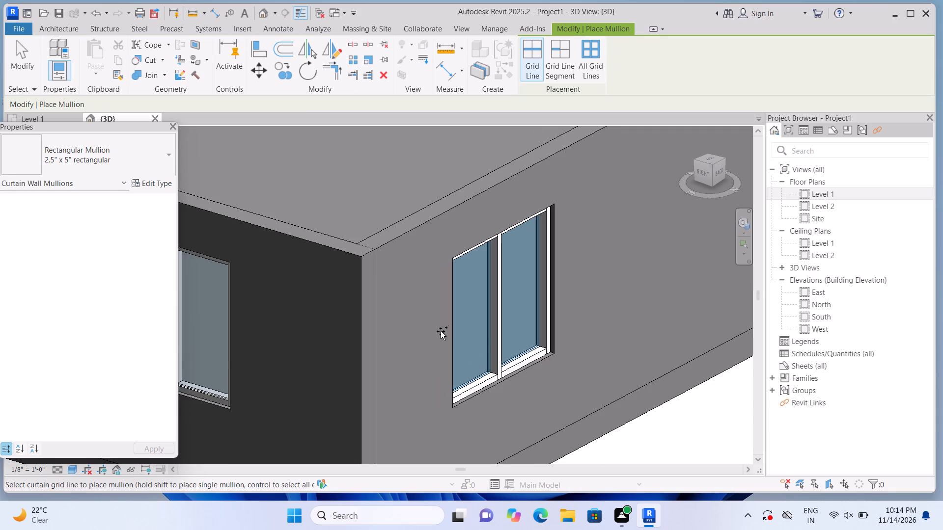
pyautogui.press('Escape')
# Raise the bottom edge of the 6' 0" wide curtain wall farther along the same exterior wall to a base offset of about 3' 4 1/8".
pyautogui.scroll(-4, 485, 324)
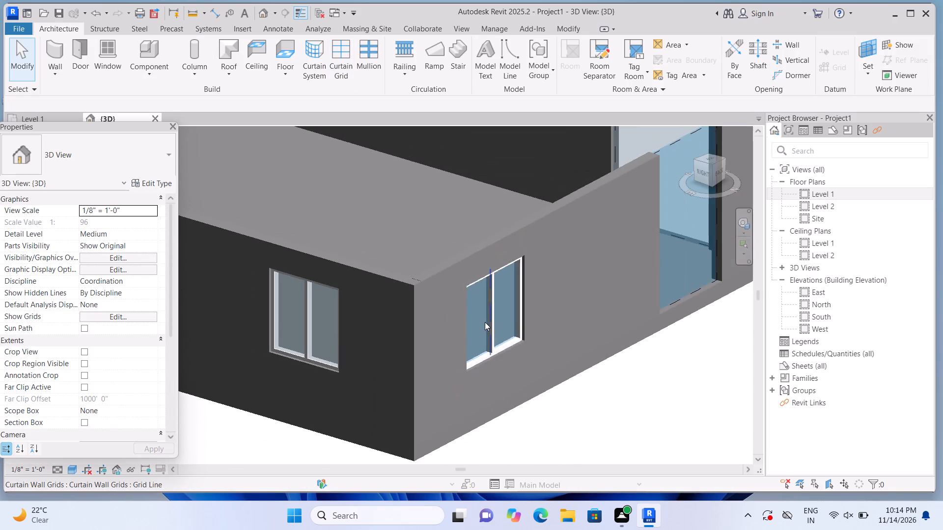
pyautogui.moveTo(596, 295); pyautogui.dragTo(461, 327, button='middle')
pyautogui.scroll(1, 525, 297)
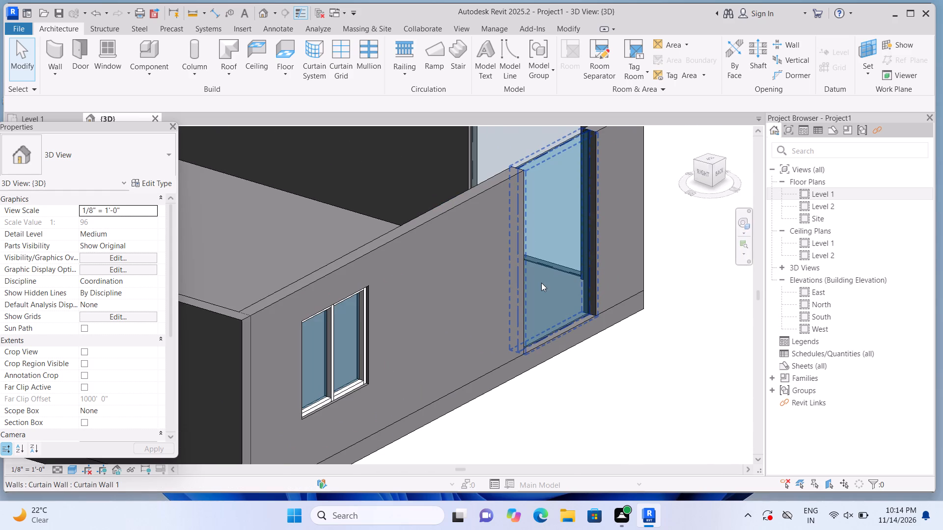
pyautogui.moveTo(573, 276); pyautogui.dragTo(496, 297, button='middle')
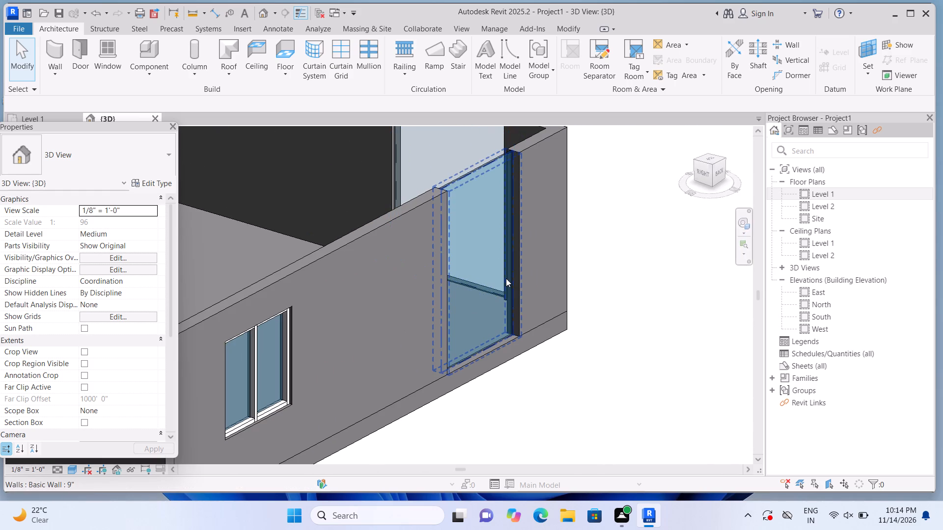
pyautogui.click(506, 278)
pyautogui.scroll(1, 510, 300)
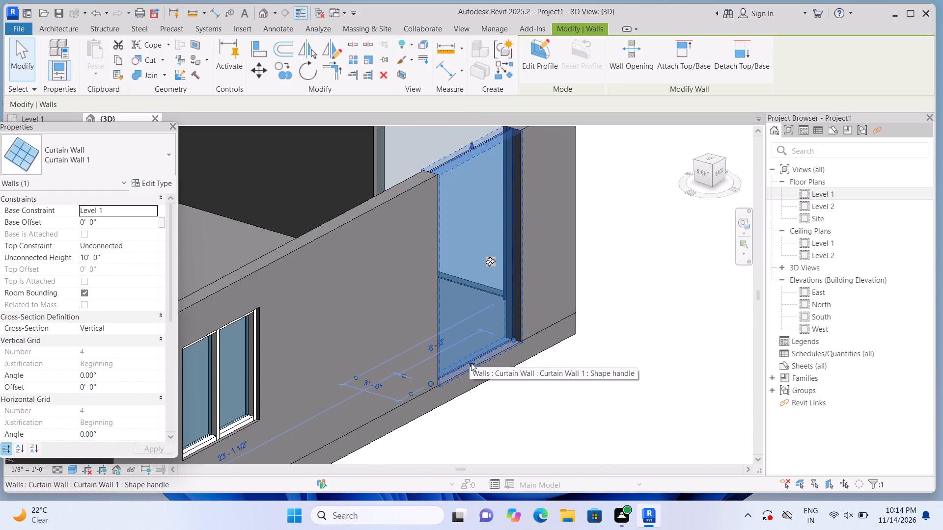
pyautogui.moveTo(471, 363); pyautogui.dragTo(479, 291)
pyautogui.click(479, 291)
# Lower the top edge of the 6' 0" wide curtain wall to an unconnected height of about 4' 10".
pyautogui.moveTo(471, 142); pyautogui.dragTo(483, 172)
pyautogui.click(671, 302)
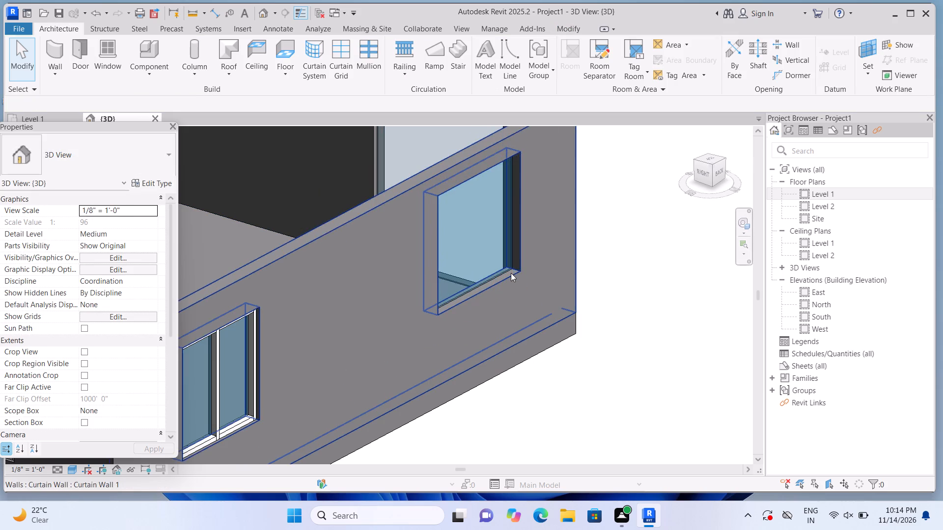
pyautogui.click(511, 273)
pyautogui.click(594, 262)
pyautogui.click(514, 257)
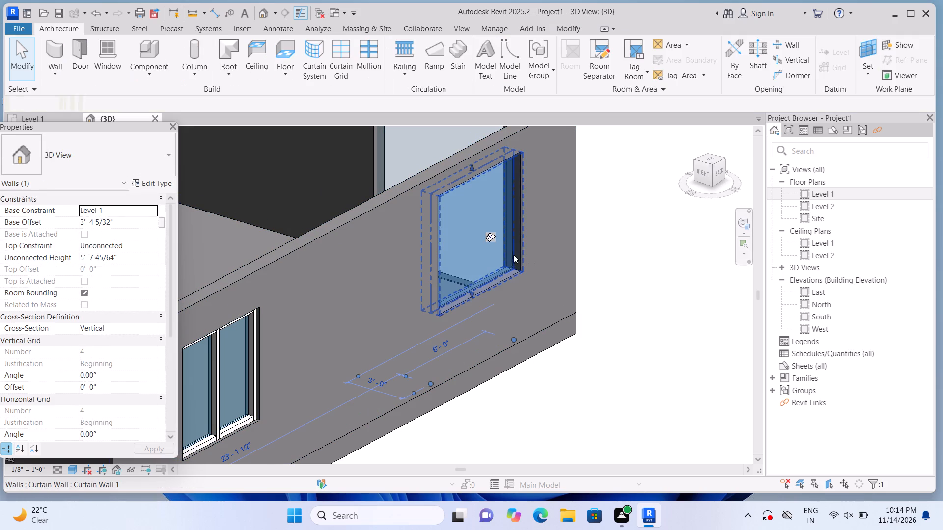
pyautogui.moveTo(470, 162); pyautogui.dragTo(476, 189)
pyautogui.click(476, 189)
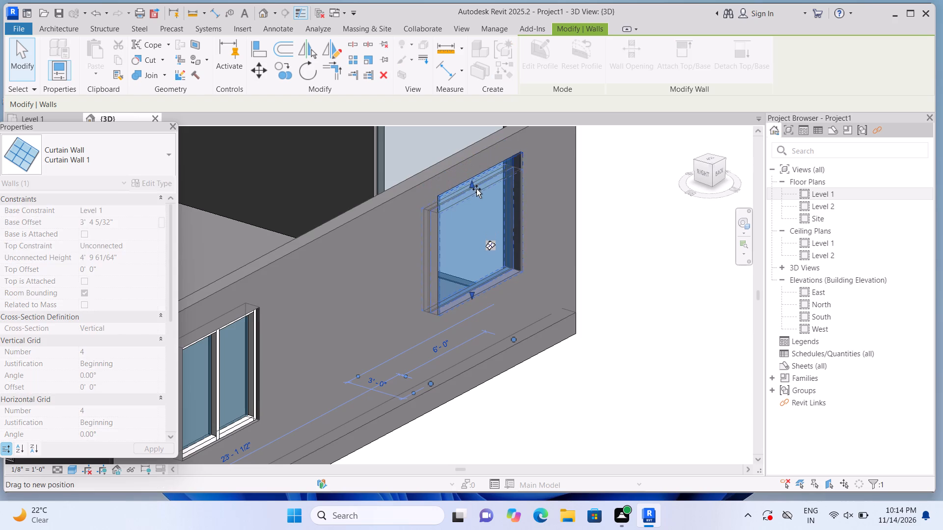
pyautogui.click(626, 251)
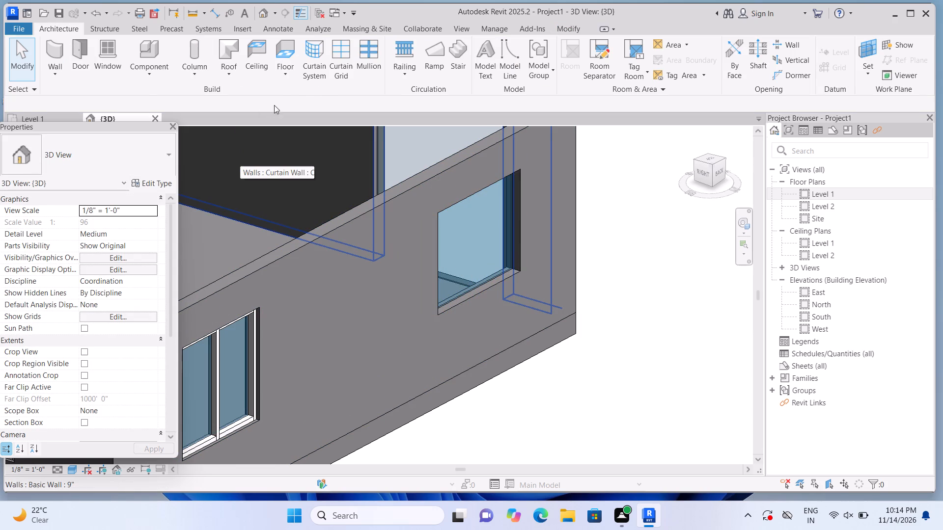
# Add a vertical curtain grid line at the midpoint of the 6' 0" wide curtain wall, 3' 0" from each side.
pyautogui.click(338, 74)
pyautogui.scroll(1, 508, 203)
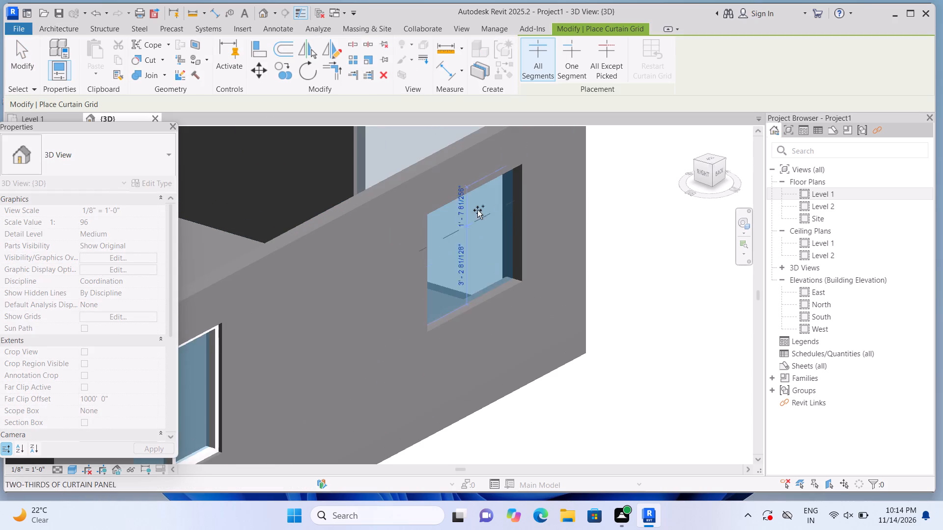
pyautogui.click(471, 209)
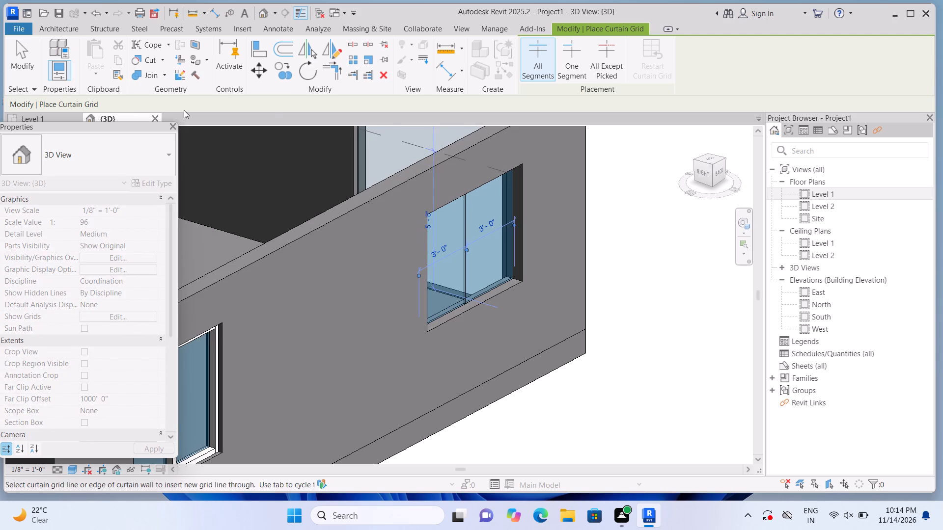
# Place 2.5" x 5" rectangular mullions on the centre grid line and all four edges of the 6' 0" wide curtain wall.
pyautogui.click(70, 25)
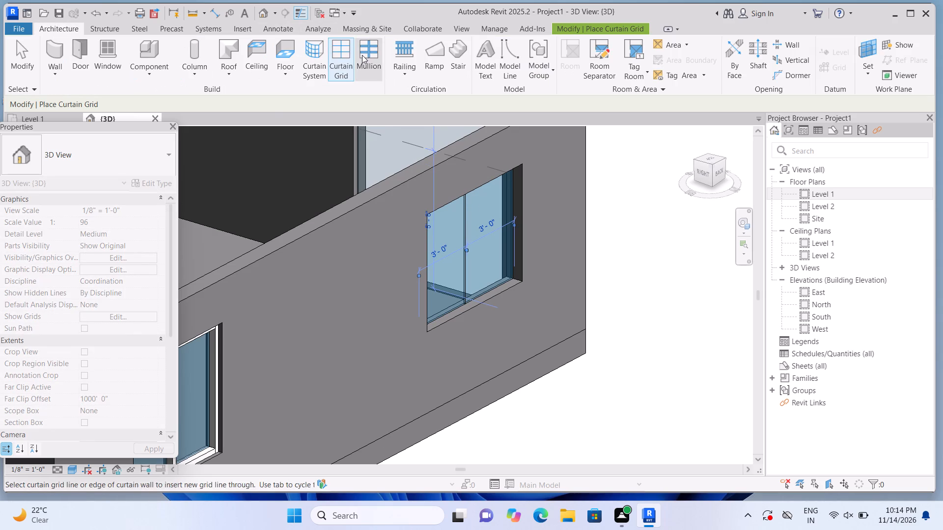
pyautogui.click(364, 56)
pyautogui.click(463, 209)
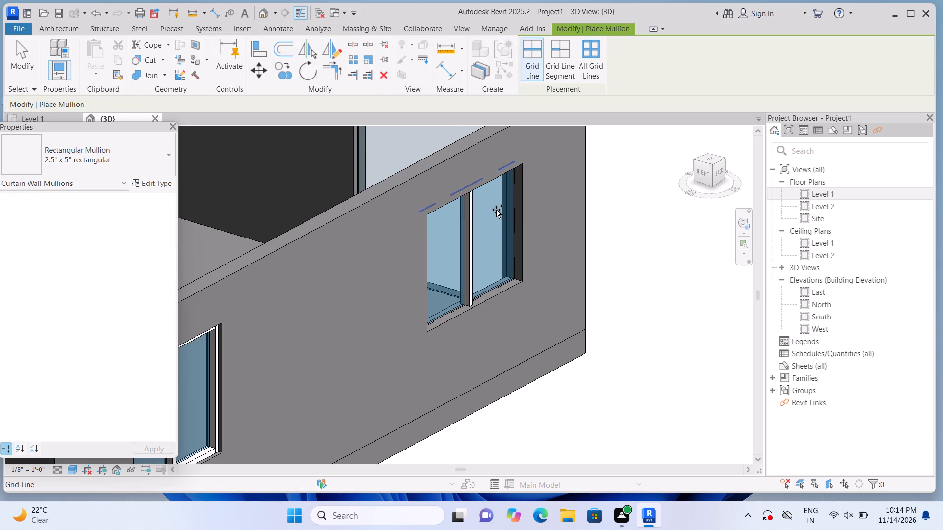
pyautogui.click(496, 210)
pyautogui.click(493, 191)
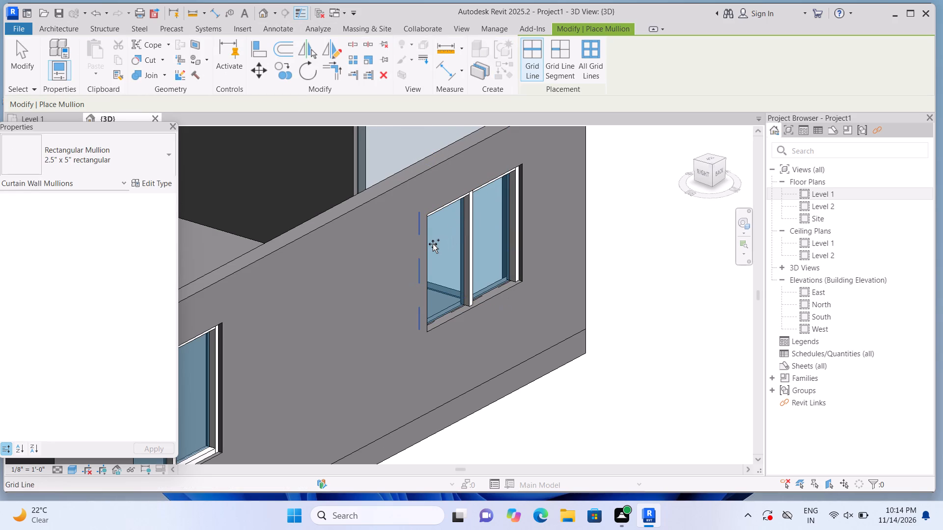
pyautogui.click(433, 244)
pyautogui.click(449, 300)
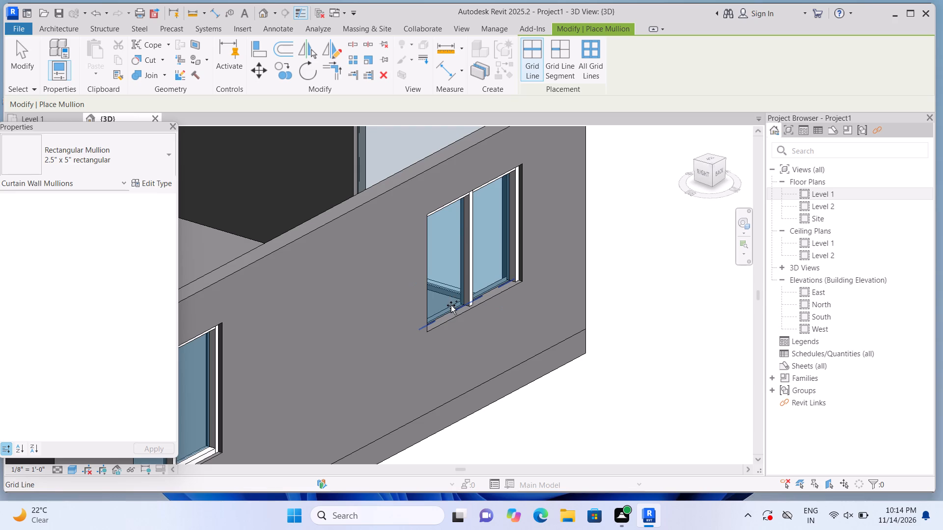
pyautogui.click(451, 306)
pyautogui.scroll(-2, 451, 303)
pyautogui.click(431, 269)
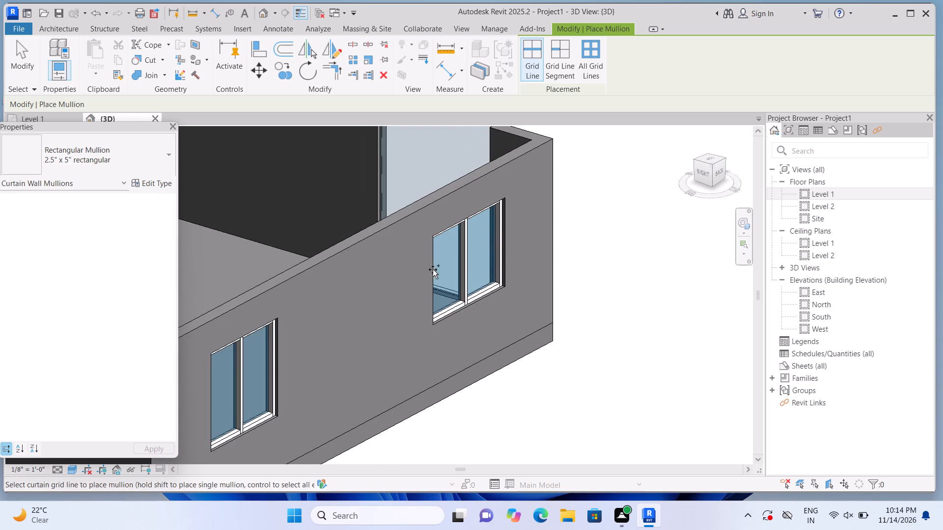
pyautogui.press('Escape')
# Raise the bottom edge of the 7' 0" wide curtain wall on the opposite exterior wall to a base offset of about 3' 0 3/8".
pyautogui.middleClick(550, 359)
pyautogui.keyDown('shift'); pyautogui.moveTo(549, 359); pyautogui.dragTo(542, 362, button='middle'); pyautogui.keyUp('shift')
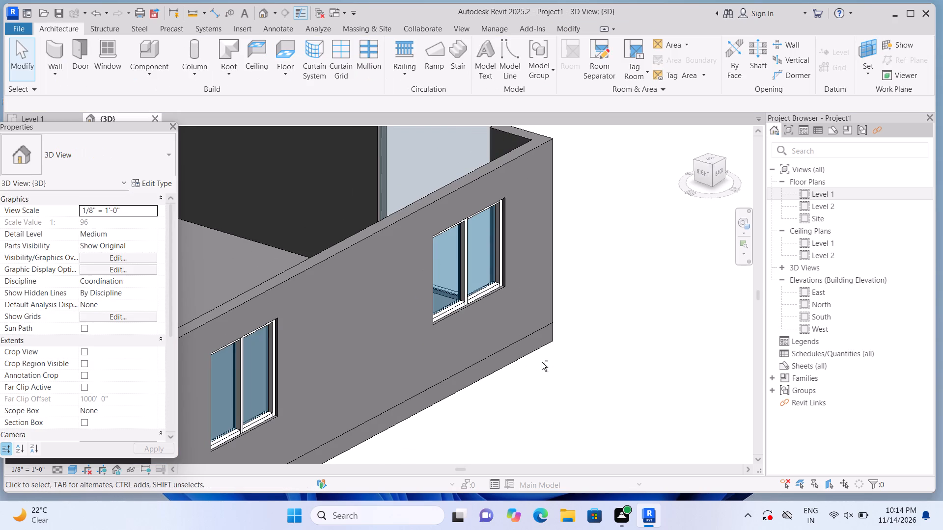
pyautogui.keyDown('shift'); pyautogui.moveTo(542, 362); pyautogui.dragTo(532, 364, button='middle'); pyautogui.keyUp('shift')
pyautogui.scroll(7, 484, 275)
pyautogui.moveTo(492, 284); pyautogui.dragTo(600, 369, button='middle')
pyautogui.keyDown('shift'); pyautogui.moveTo(617, 348); pyautogui.dragTo(467, 345, button='middle'); pyautogui.keyUp('shift')
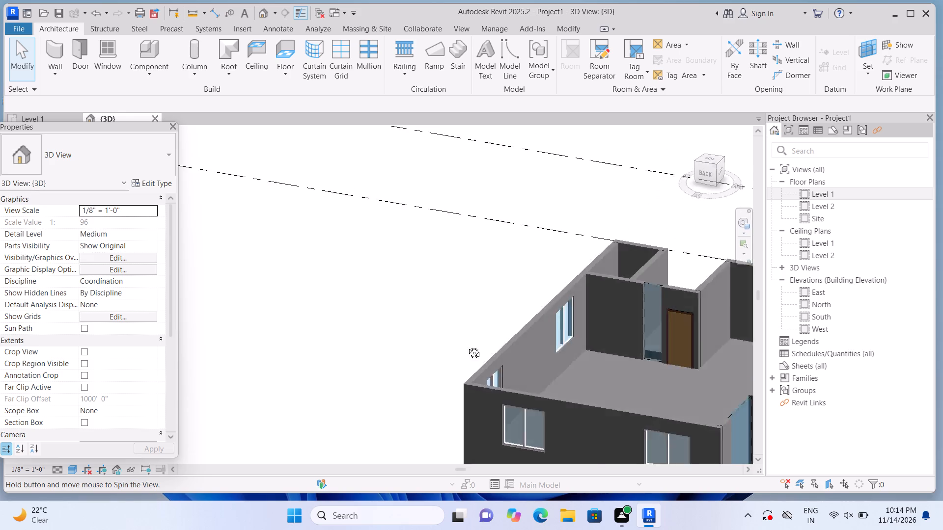
pyautogui.keyDown('shift'); pyautogui.moveTo(467, 345); pyautogui.dragTo(411, 322, button='middle'); pyautogui.keyUp('shift')
pyautogui.scroll(-5, 412, 302)
pyautogui.scroll(2, 557, 415)
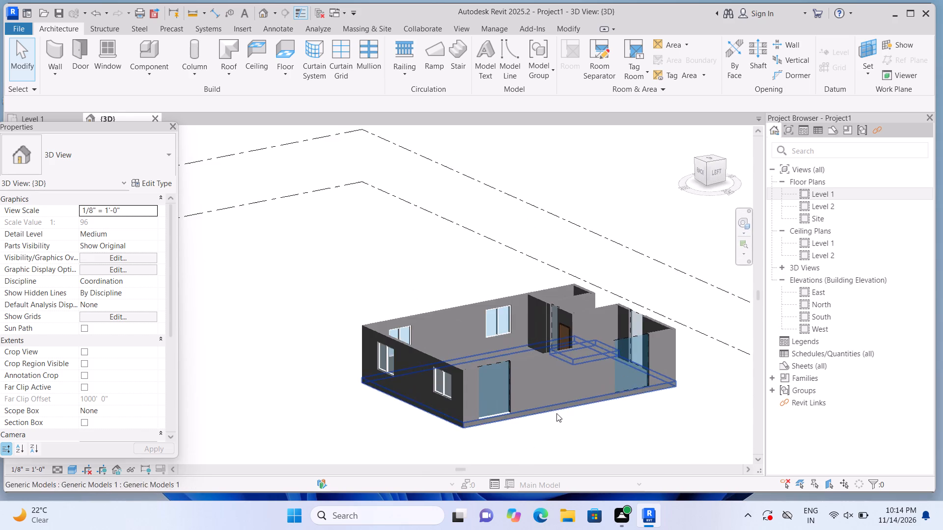
pyautogui.scroll(2, 556, 413)
pyautogui.moveTo(556, 407); pyautogui.dragTo(543, 319, button='middle')
pyautogui.scroll(2, 538, 314)
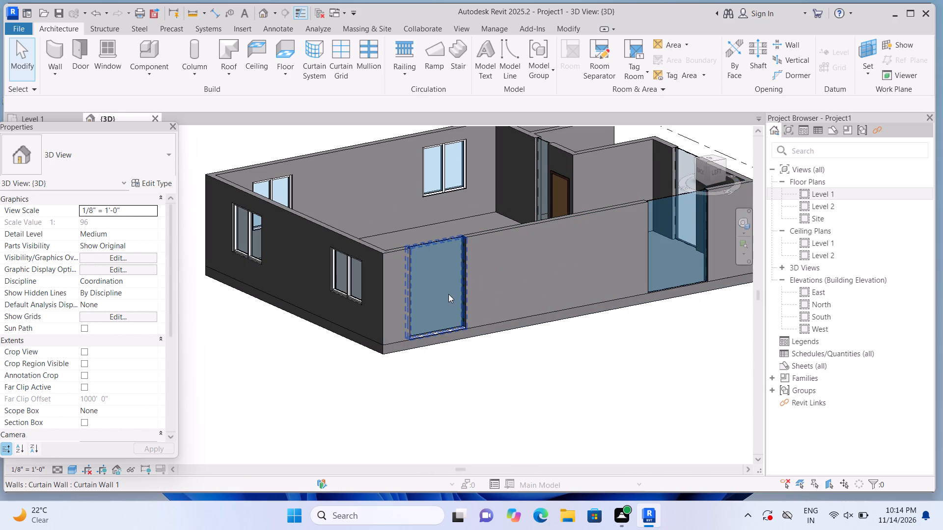
pyautogui.click(447, 293)
pyautogui.scroll(3, 459, 301)
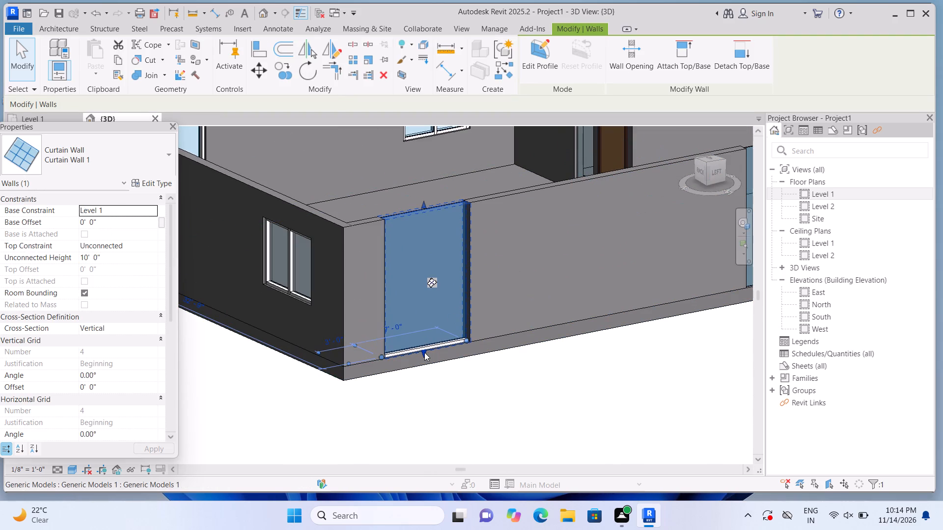
pyautogui.moveTo(423, 352); pyautogui.dragTo(425, 307)
# Lower the top edge of the 7' 0" wide curtain wall below the top of its host wall.
pyautogui.scroll(2, 436, 312)
pyautogui.moveTo(420, 171); pyautogui.dragTo(426, 183)
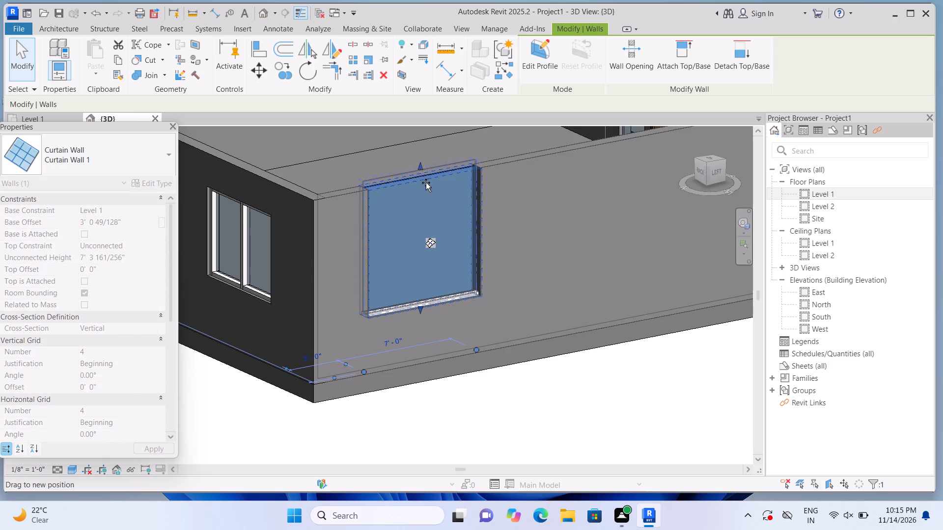
pyautogui.moveTo(426, 183); pyautogui.dragTo(431, 199)
pyautogui.click(584, 417)
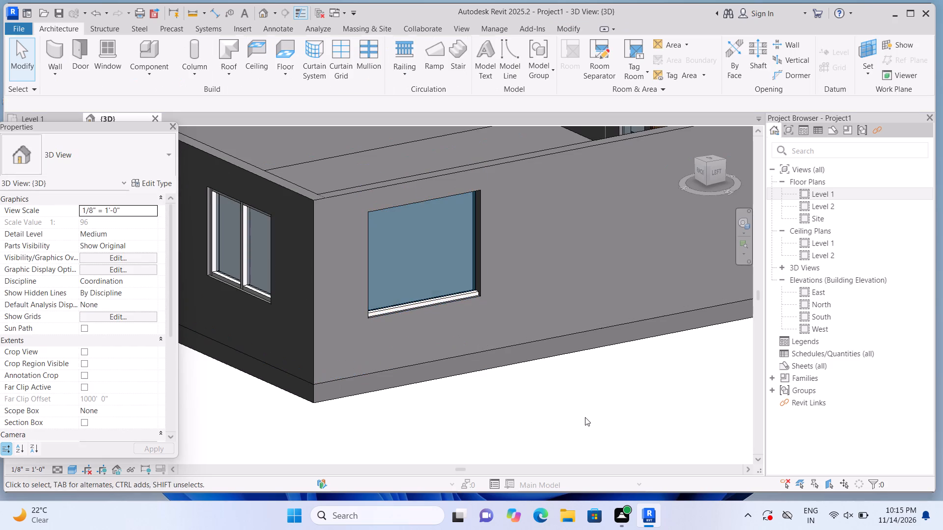
# Lower the top edge of the 7' 0" wide curtain wall to an unconnected height of about 5' 5 1/2".
pyautogui.click(385, 230)
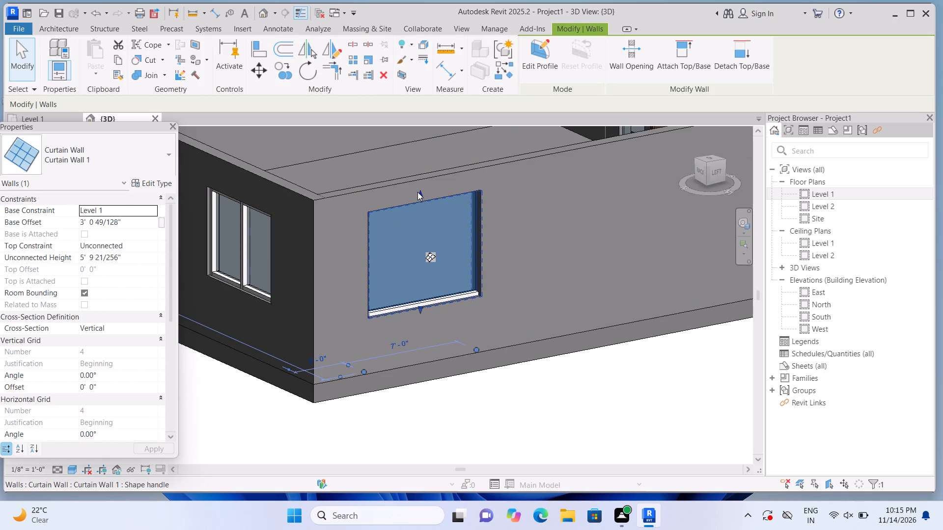
pyautogui.moveTo(419, 191); pyautogui.dragTo(425, 205)
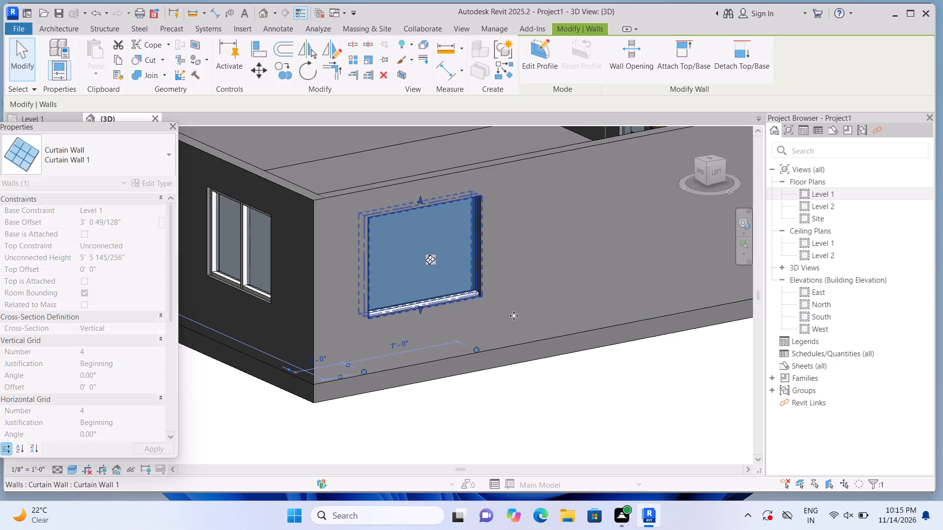
pyautogui.click(662, 424)
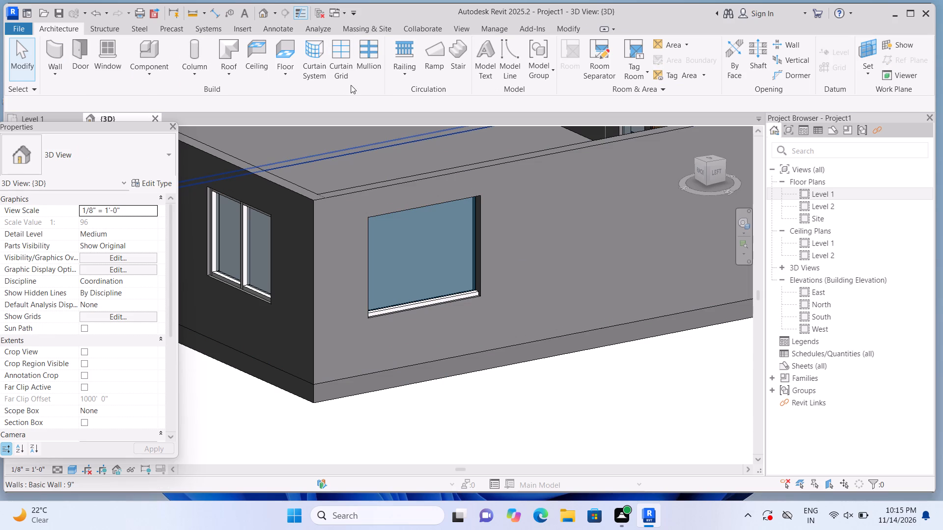
# Add a vertical curtain grid line at the midpoint of the 7' 0" wide curtain wall, 3' 6" from each side.
pyautogui.click(343, 72)
pyautogui.scroll(2, 418, 234)
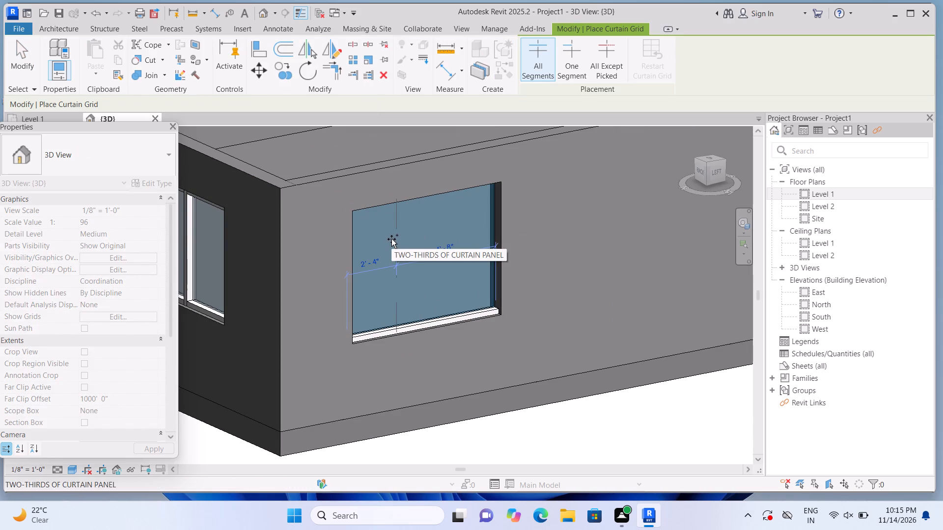
pyautogui.click(427, 235)
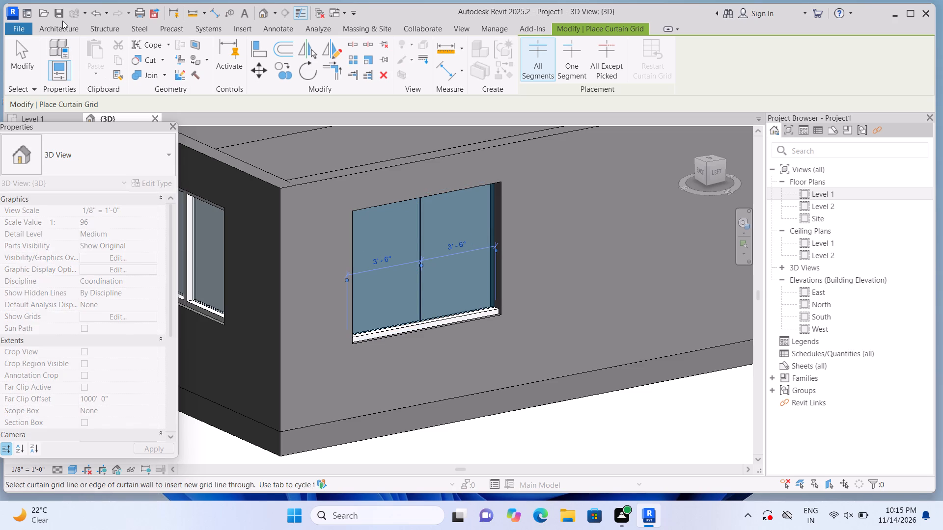
# Place 2.5" x 5" rectangular mullions on the centre grid line and outer edges of the 7' 0" wide curtain wall.
pyautogui.click(63, 21)
pyautogui.click(66, 25)
pyautogui.click(378, 62)
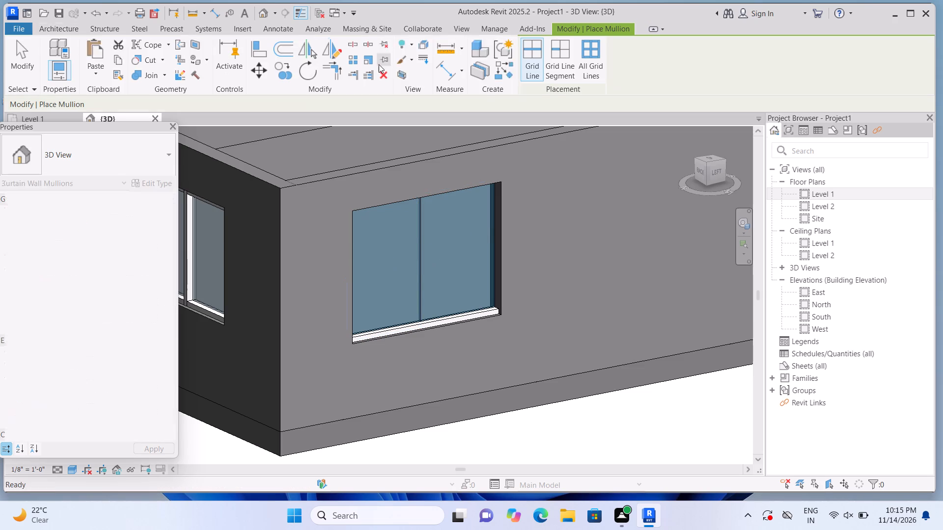
pyautogui.click(432, 205)
pyautogui.click(444, 202)
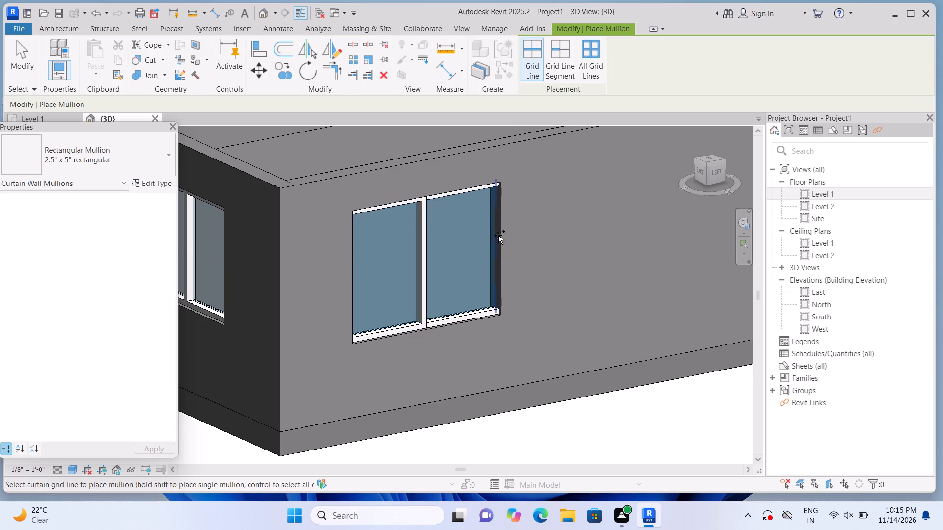
pyautogui.click(500, 237)
pyautogui.click(373, 277)
pyautogui.scroll(-2, 373, 275)
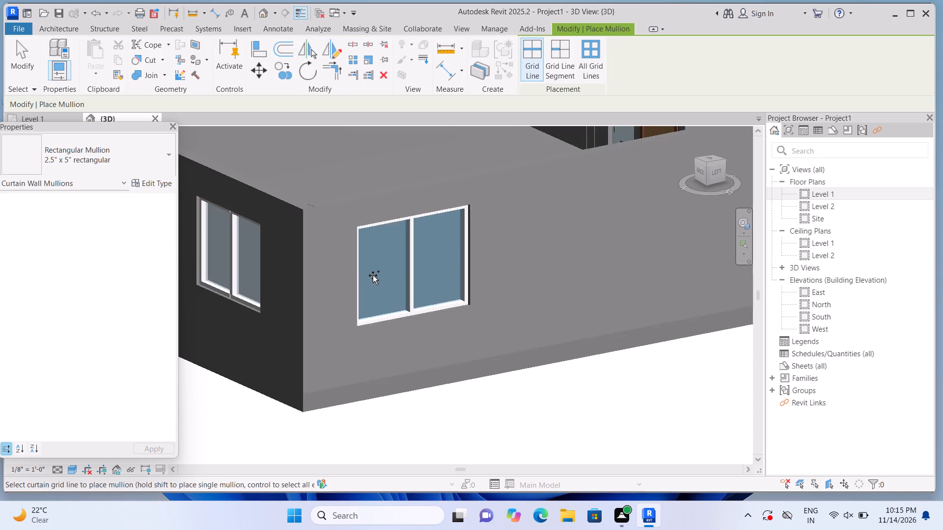
pyautogui.scroll(-3, 373, 275)
pyautogui.press('Escape')
# Raise the bottom of the 7' 6" wide curtain wall to a base offset of about 3' 1 1/8" and lower its top edge below the host wall's top.
pyautogui.moveTo(588, 386); pyautogui.dragTo(567, 401, button='middle')
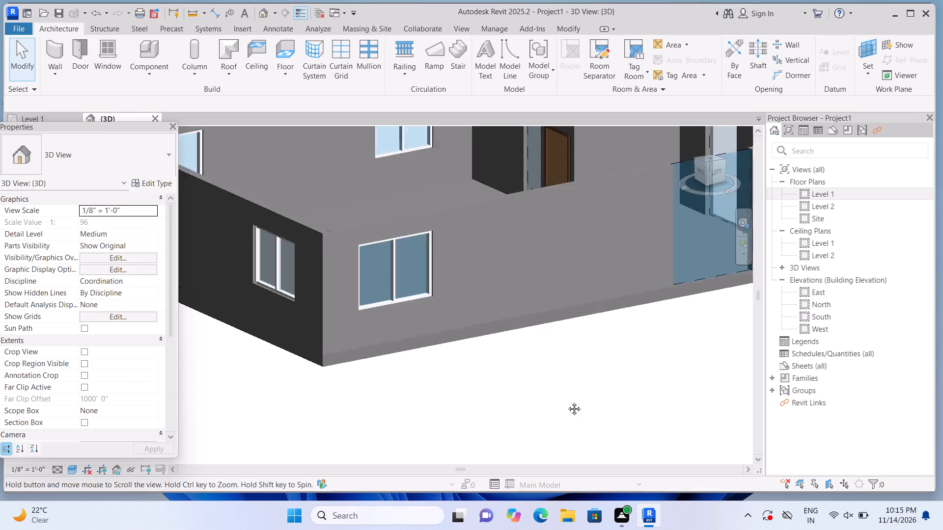
pyautogui.moveTo(567, 401); pyautogui.dragTo(297, 481, button='middle')
pyautogui.moveTo(467, 397); pyautogui.dragTo(537, 379, button='middle')
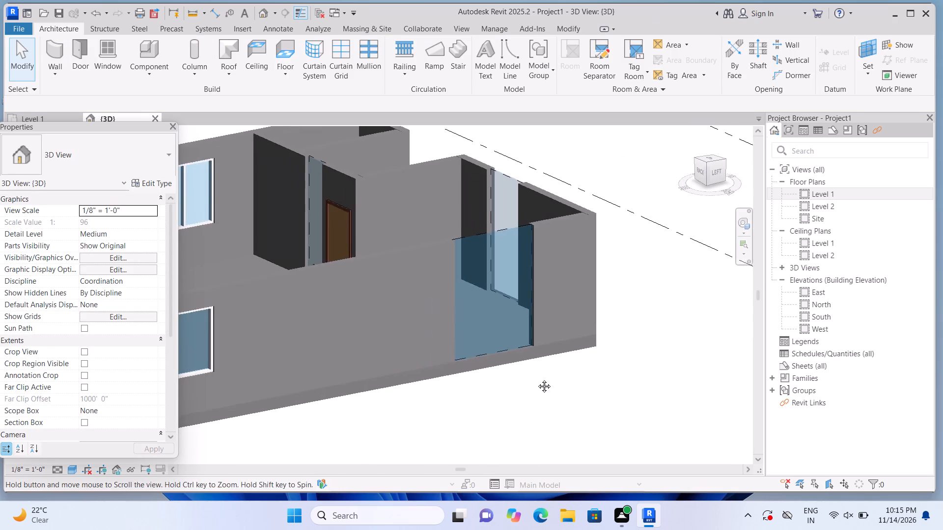
pyautogui.moveTo(537, 379); pyautogui.dragTo(538, 379, button='middle')
pyautogui.scroll(2, 521, 335)
pyautogui.click(507, 310)
pyautogui.scroll(2, 506, 323)
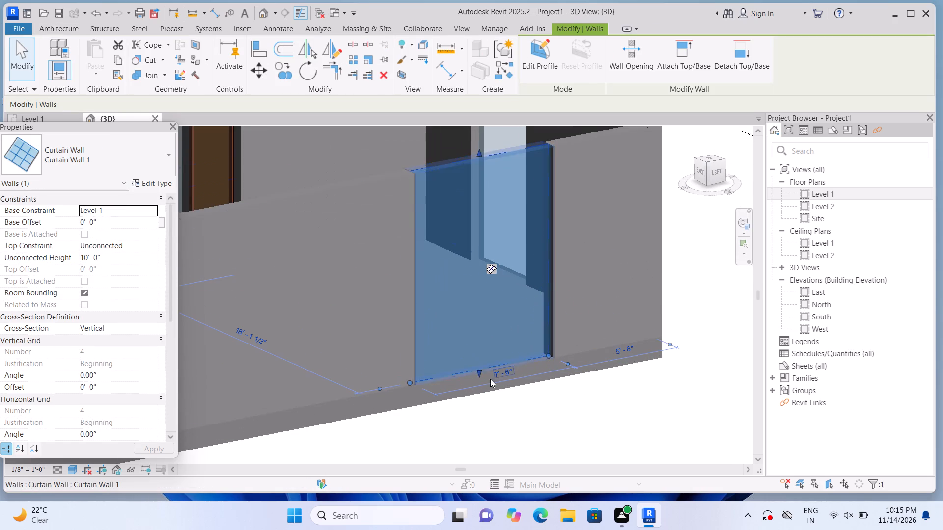
pyautogui.moveTo(479, 370); pyautogui.dragTo(478, 312)
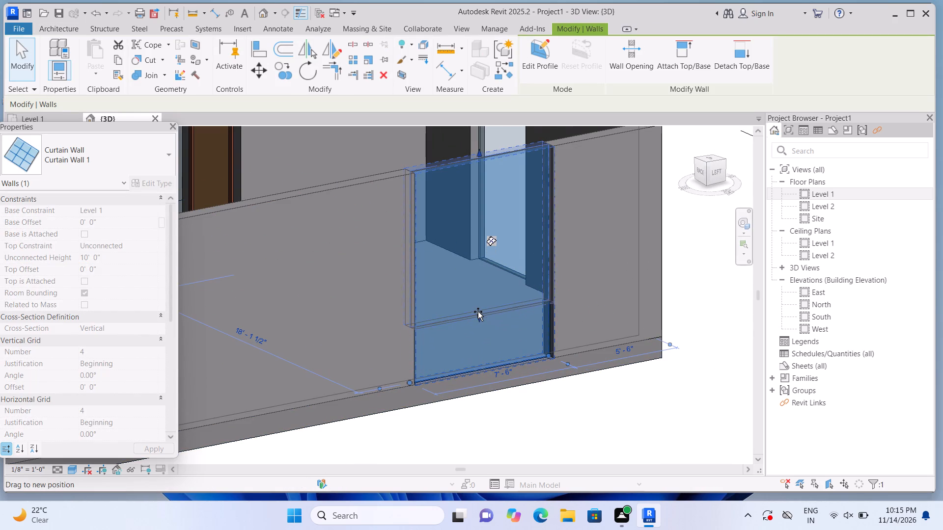
pyautogui.moveTo(478, 312); pyautogui.dragTo(479, 304)
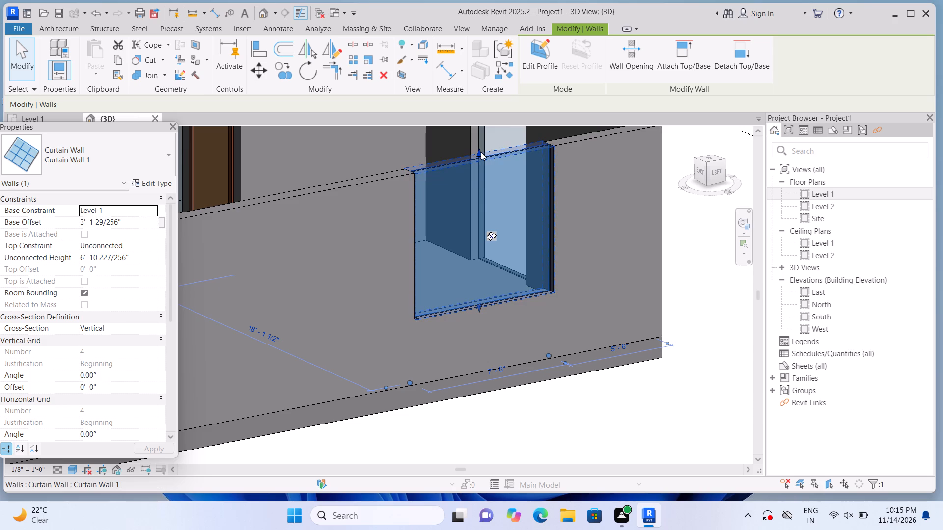
pyautogui.moveTo(479, 150); pyautogui.dragTo(489, 197)
pyautogui.click(520, 436)
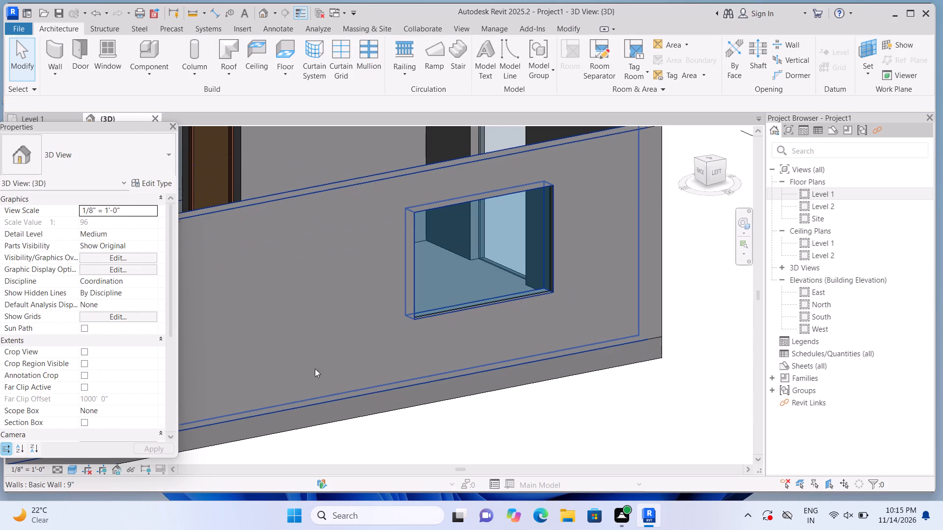
# Add two vertical grid lines to the 7' 6" wide curtain wall, one 3' 0" from its edge and one midway across the remaining 4' 6".
pyautogui.click(346, 72)
pyautogui.scroll(2, 471, 215)
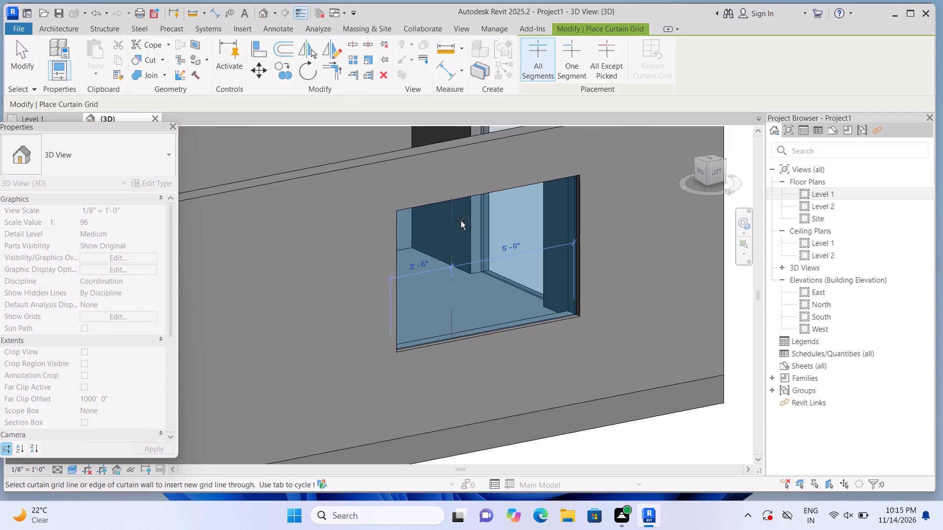
pyautogui.click(463, 221)
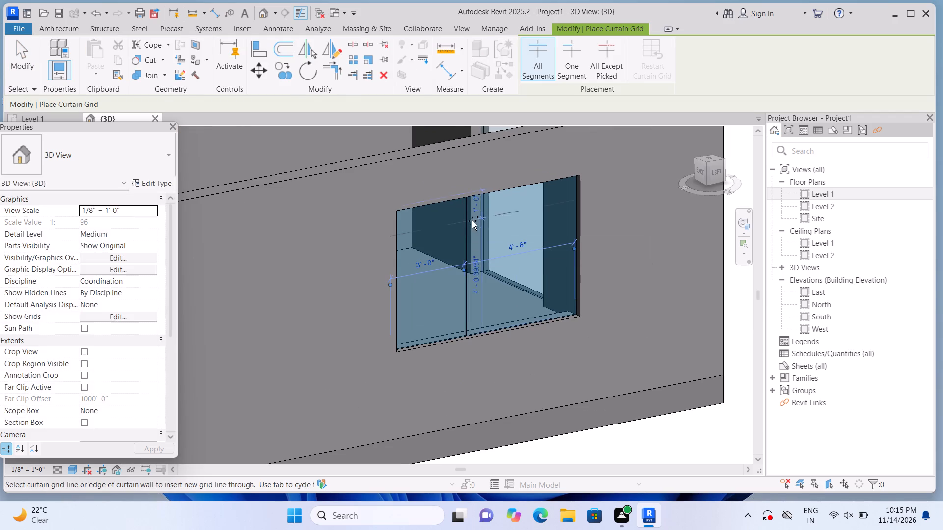
pyautogui.click(525, 216)
pyautogui.press('Escape')
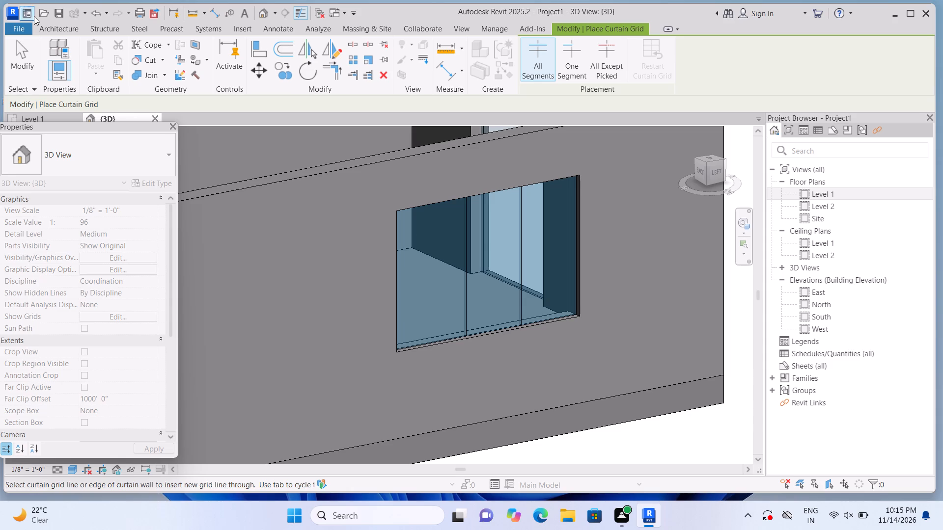
# Place 2.5" x 5" rectangular mullions on both vertical grid lines and all four edges of the 7' 6" wide curtain wall.
pyautogui.click(49, 30)
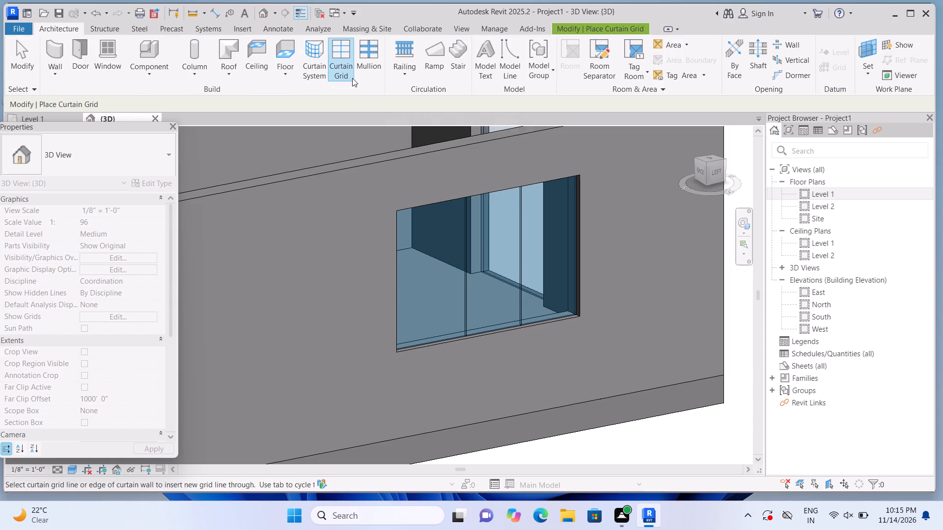
pyautogui.click(357, 77)
pyautogui.click(455, 253)
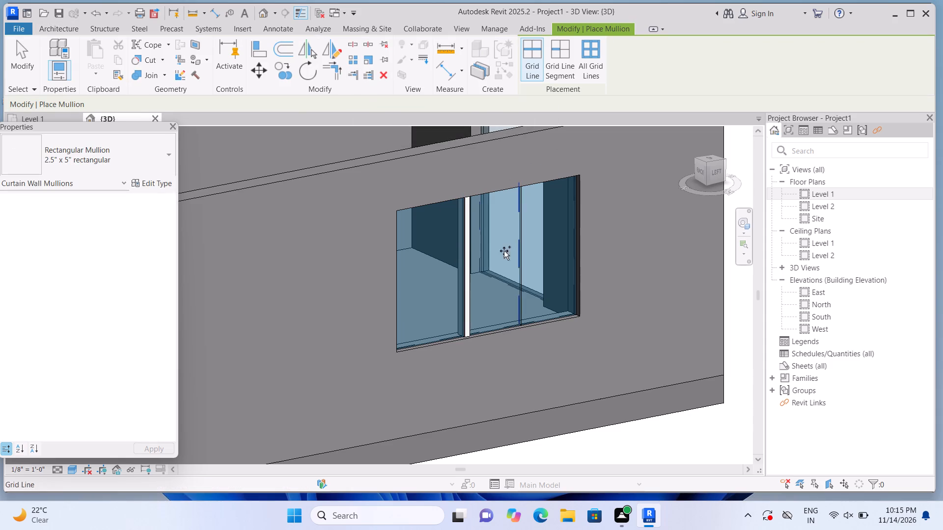
pyautogui.click(510, 251)
pyautogui.click(571, 248)
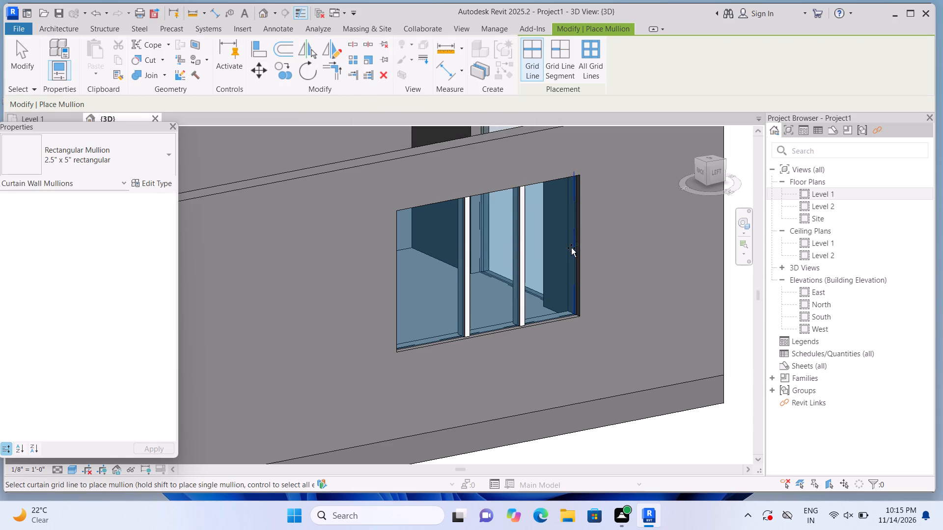
pyautogui.click(556, 199)
pyautogui.click(411, 264)
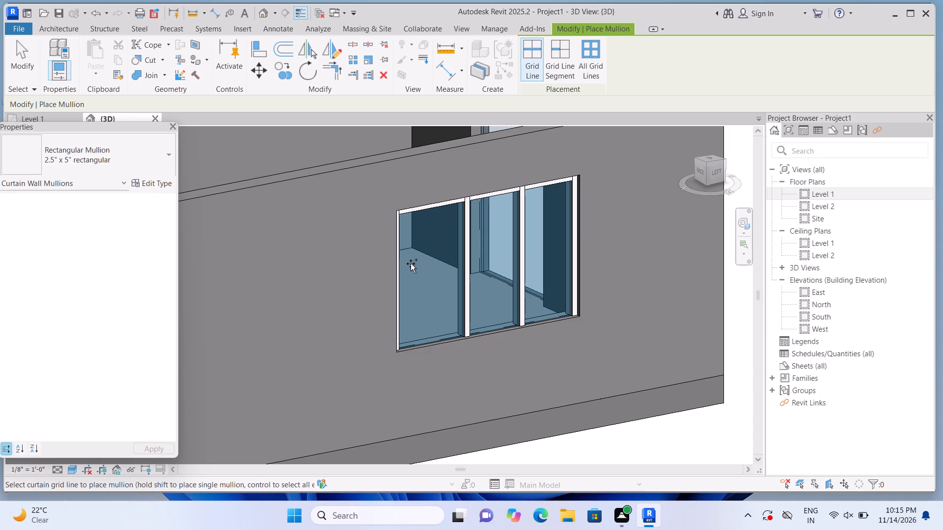
pyautogui.click(416, 340)
pyautogui.scroll(-3, 417, 337)
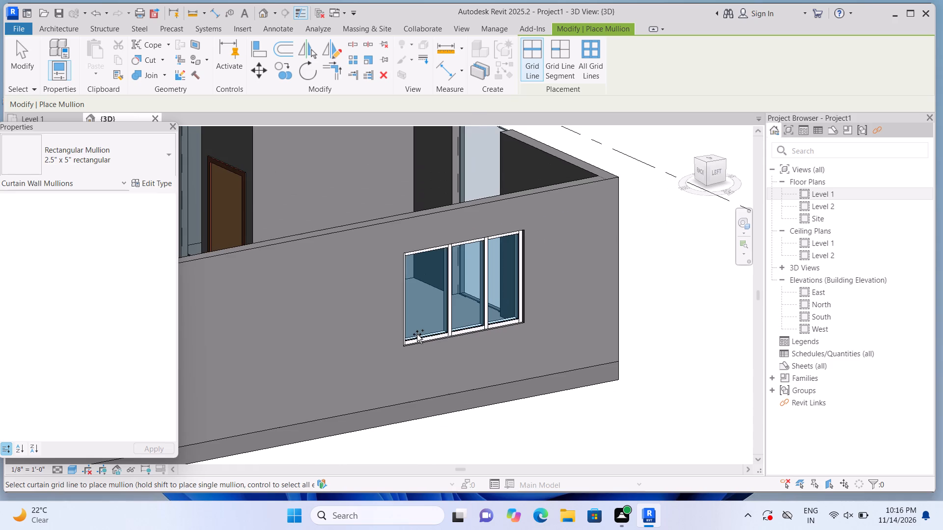
pyautogui.press('Escape')
# Examine the building's front facade around the entrance recess, squarely from the Front view, for curtain walls still lacking mullions.
pyautogui.moveTo(549, 390); pyautogui.dragTo(470, 423, button='middle')
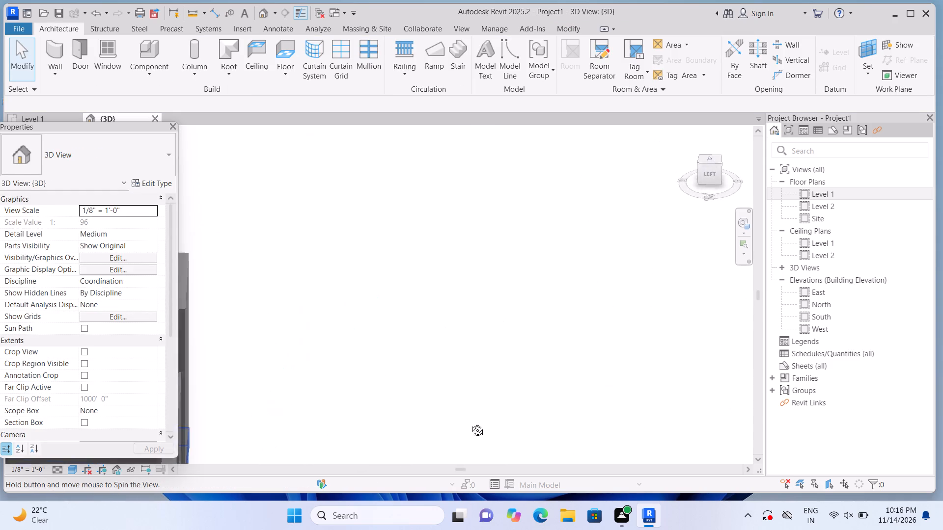
pyautogui.moveTo(470, 423); pyautogui.dragTo(423, 405, button='middle')
pyautogui.scroll(-12, 447, 377)
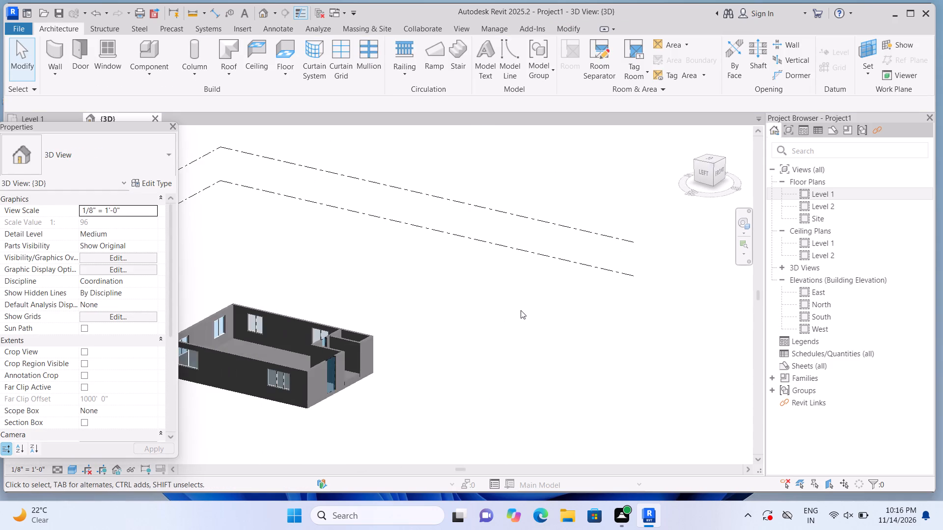
pyautogui.scroll(2, 521, 312)
pyautogui.keyDown('shift'); pyautogui.moveTo(450, 373); pyautogui.dragTo(318, 324, button='middle'); pyautogui.keyUp('shift')
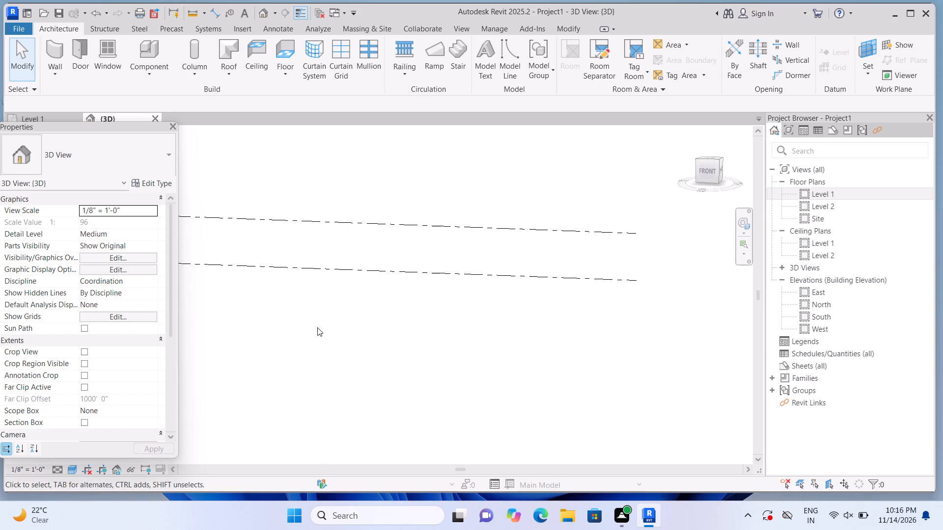
pyautogui.scroll(-7, 329, 326)
pyautogui.scroll(1, 472, 312)
pyautogui.scroll(1, 228, 366)
pyautogui.keyDown('shift'); pyautogui.moveTo(229, 366); pyautogui.dragTo(301, 375, button='middle'); pyautogui.keyUp('shift')
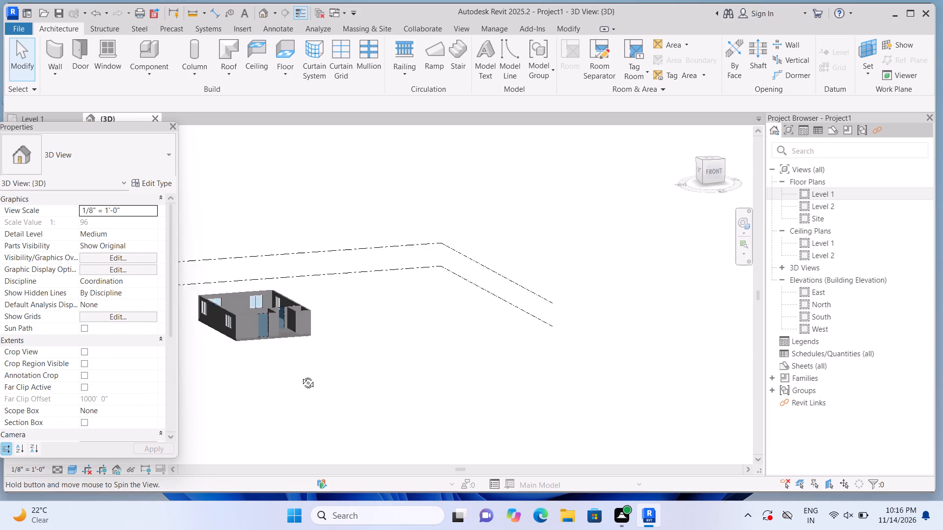
pyautogui.keyDown('shift'); pyautogui.moveTo(301, 375); pyautogui.dragTo(313, 379, button='middle'); pyautogui.keyUp('shift')
pyautogui.scroll(3, 297, 363)
pyautogui.moveTo(272, 375); pyautogui.dragTo(359, 398, button='middle')
pyautogui.scroll(1, 289, 381)
pyautogui.scroll(9, 372, 365)
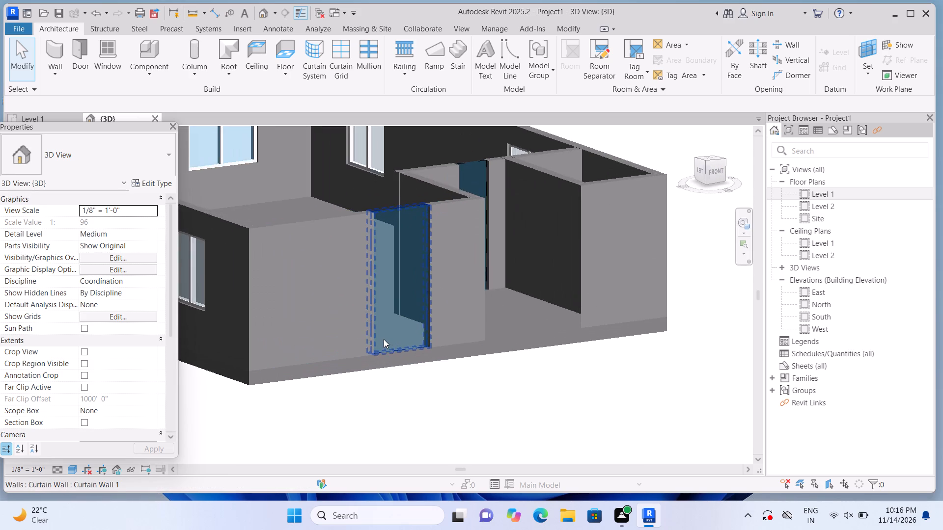
pyautogui.scroll(1, 407, 426)
pyautogui.moveTo(385, 397); pyautogui.dragTo(406, 429, button='middle')
pyautogui.scroll(2, 407, 428)
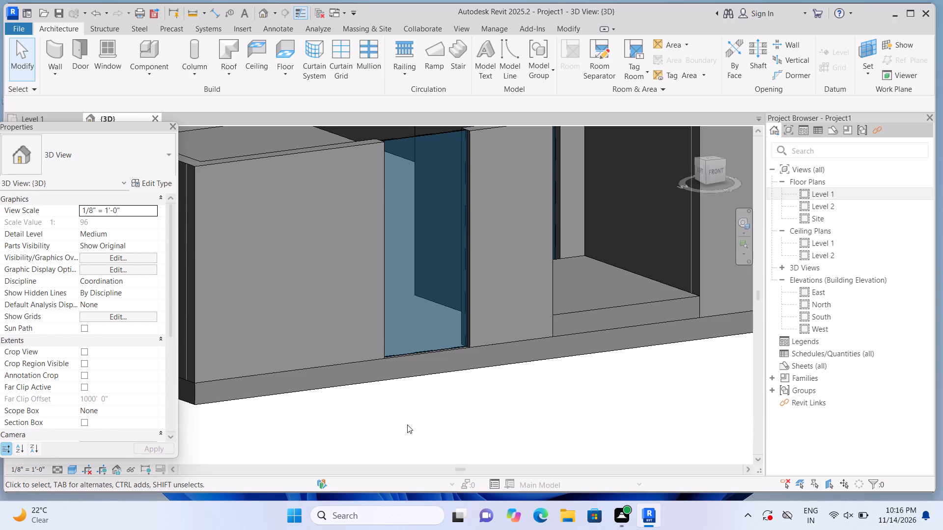
pyautogui.click(713, 174)
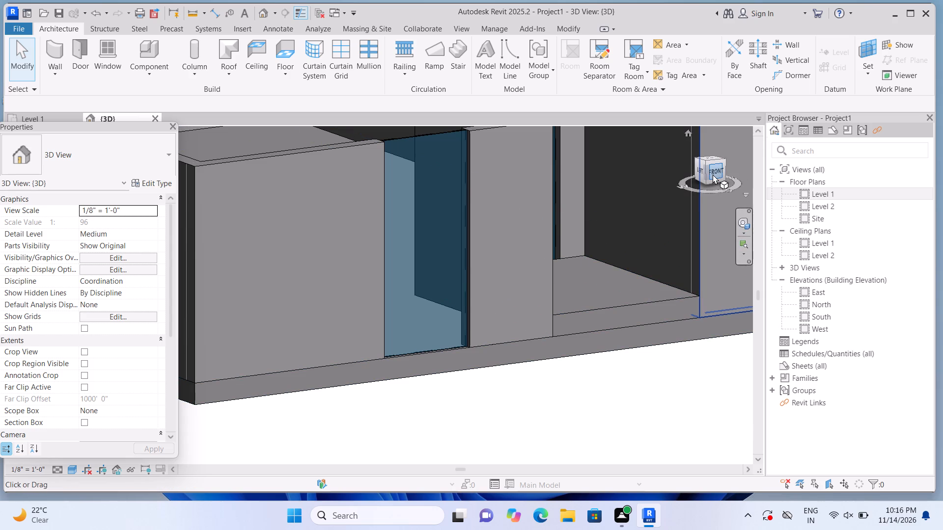
pyautogui.scroll(6, 302, 298)
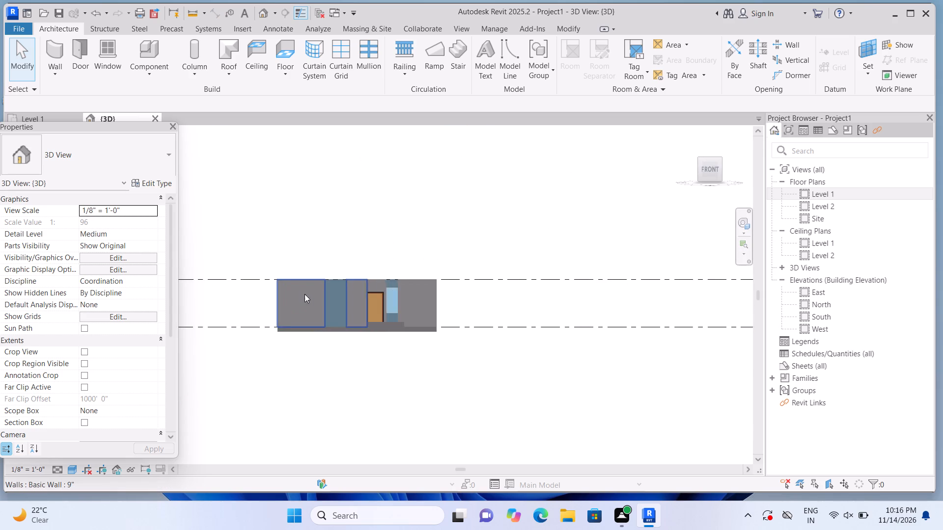
pyautogui.scroll(10, 305, 294)
pyautogui.scroll(1, 270, 319)
pyautogui.moveTo(269, 319); pyautogui.dragTo(156, 336, button='middle')
pyautogui.scroll(-3, 214, 350)
pyautogui.moveTo(225, 392); pyautogui.dragTo(234, 397, button='middle')
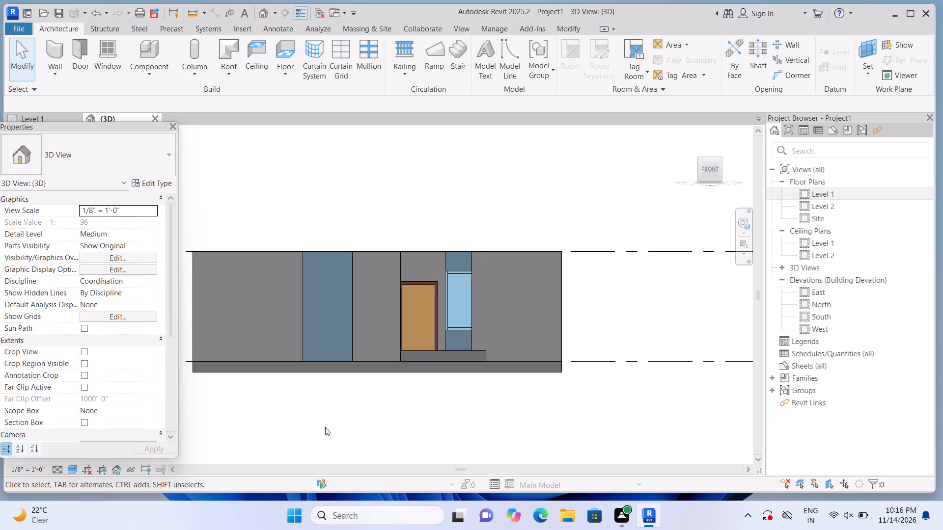
pyautogui.moveTo(349, 424); pyautogui.dragTo(416, 425, button='middle')
pyautogui.scroll(1, 412, 400)
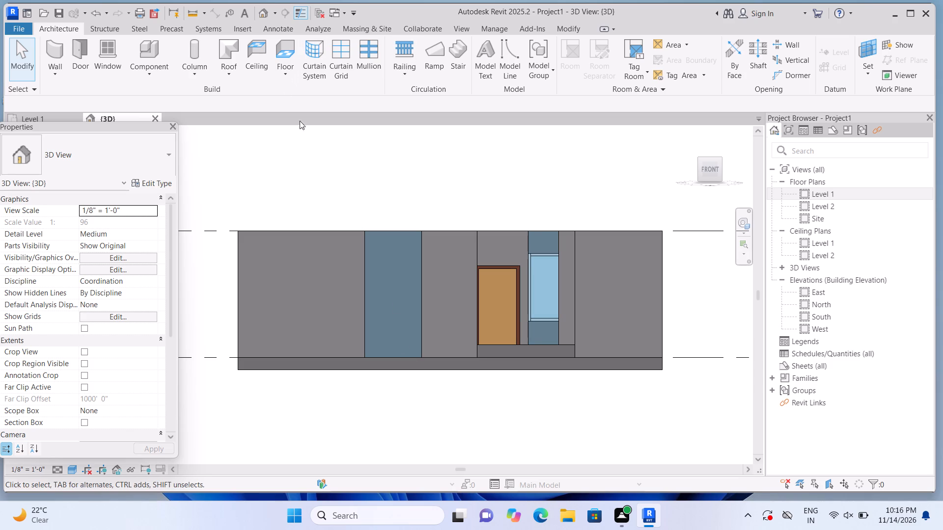
# Widen the full-height curtain wall beside the entrance recess to about 5' 11" by extending its edge toward the door.
pyautogui.click(404, 281)
pyautogui.scroll(1, 398, 302)
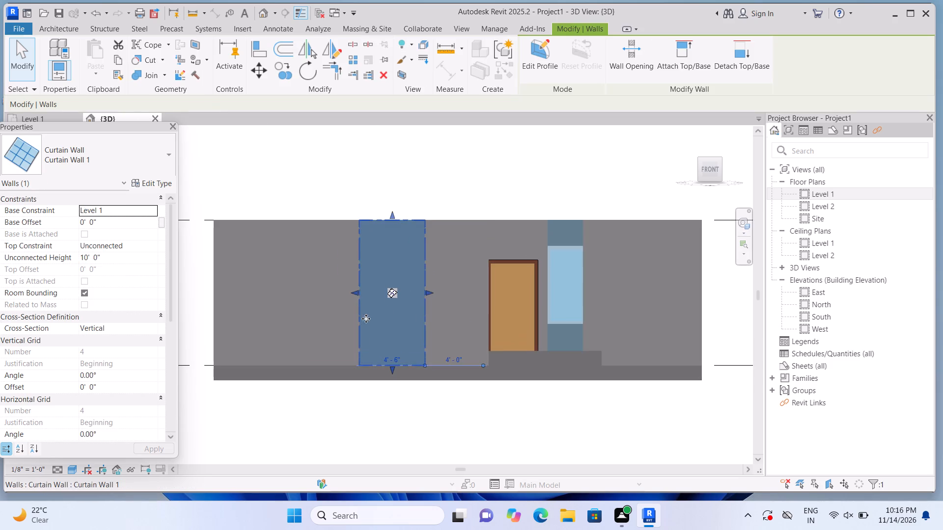
pyautogui.scroll(2, 302, 332)
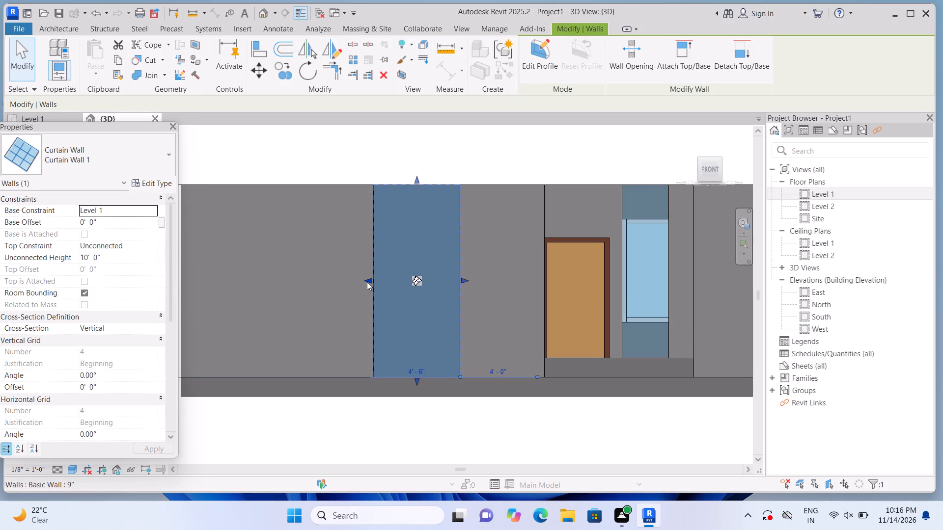
pyautogui.moveTo(417, 380); pyautogui.dragTo(417, 380)
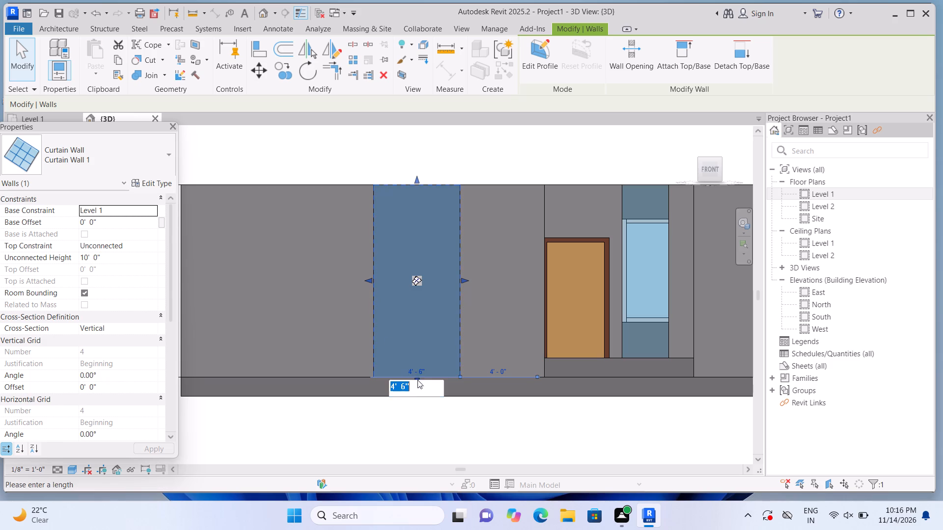
pyautogui.moveTo(417, 380); pyautogui.dragTo(418, 342)
pyautogui.scroll(-2, 418, 343)
pyautogui.scroll(1, 408, 359)
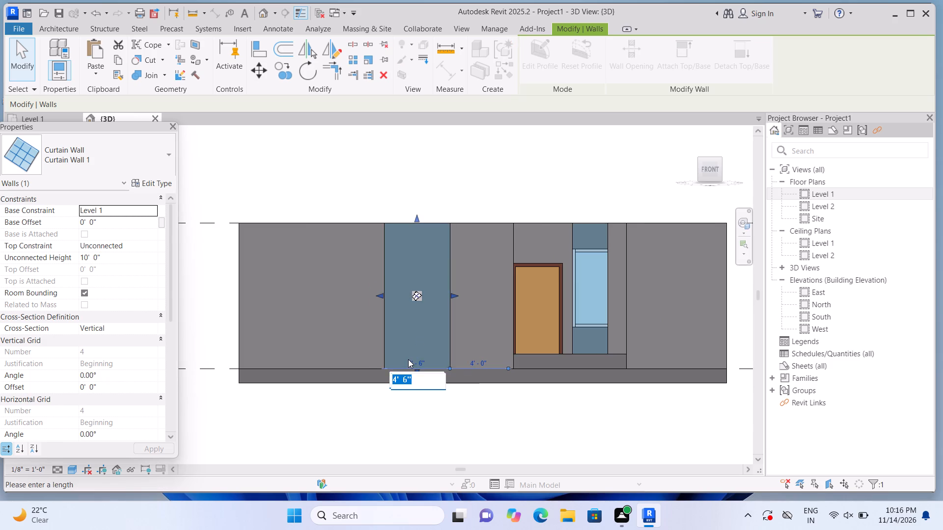
pyautogui.scroll(2, 408, 359)
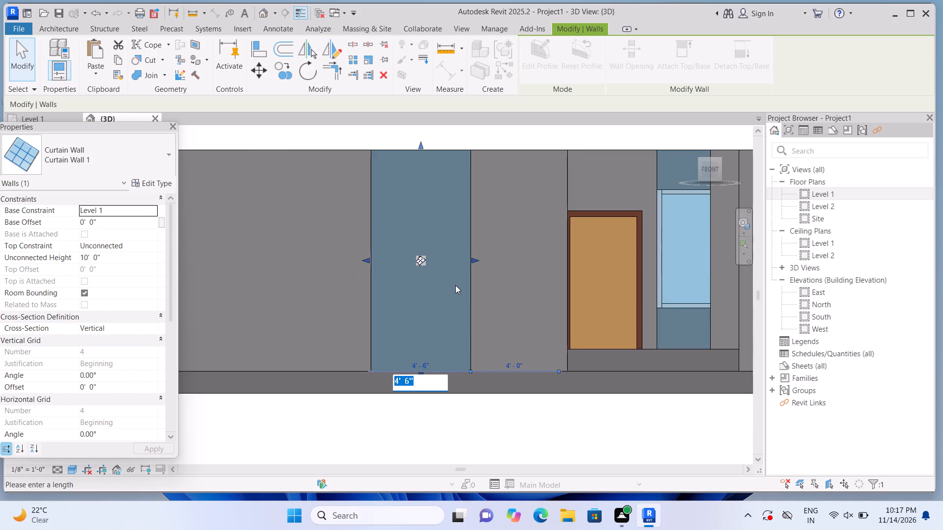
pyautogui.moveTo(473, 258); pyautogui.dragTo(491, 257)
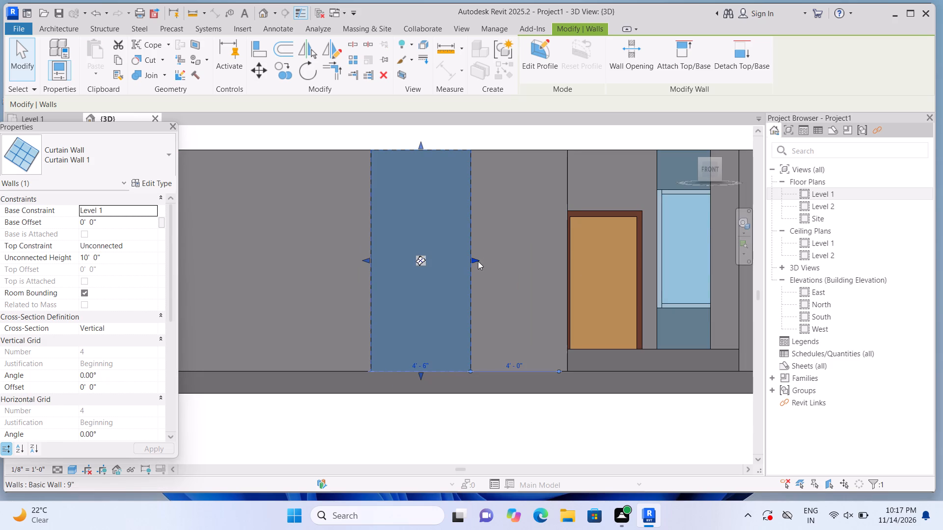
pyautogui.moveTo(472, 257); pyautogui.dragTo(505, 263)
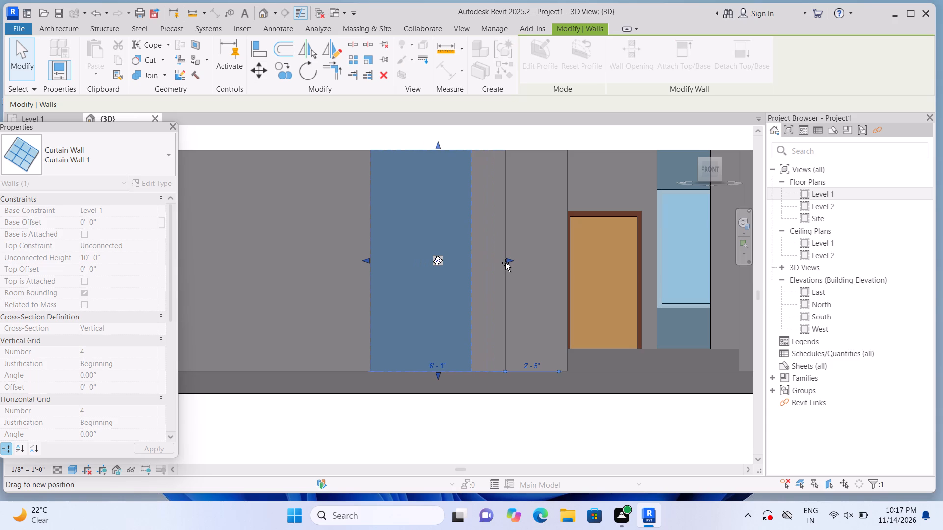
pyautogui.moveTo(505, 263); pyautogui.dragTo(503, 262)
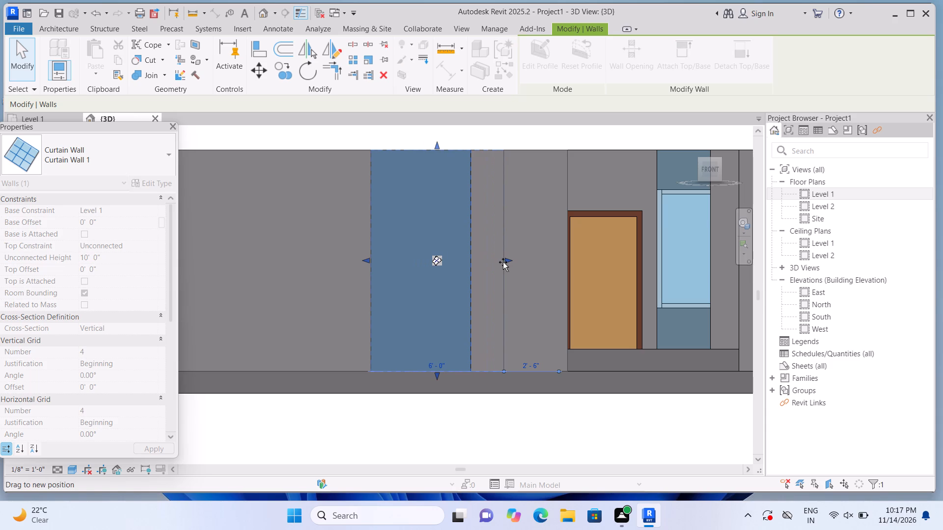
pyautogui.moveTo(503, 262); pyautogui.dragTo(502, 262)
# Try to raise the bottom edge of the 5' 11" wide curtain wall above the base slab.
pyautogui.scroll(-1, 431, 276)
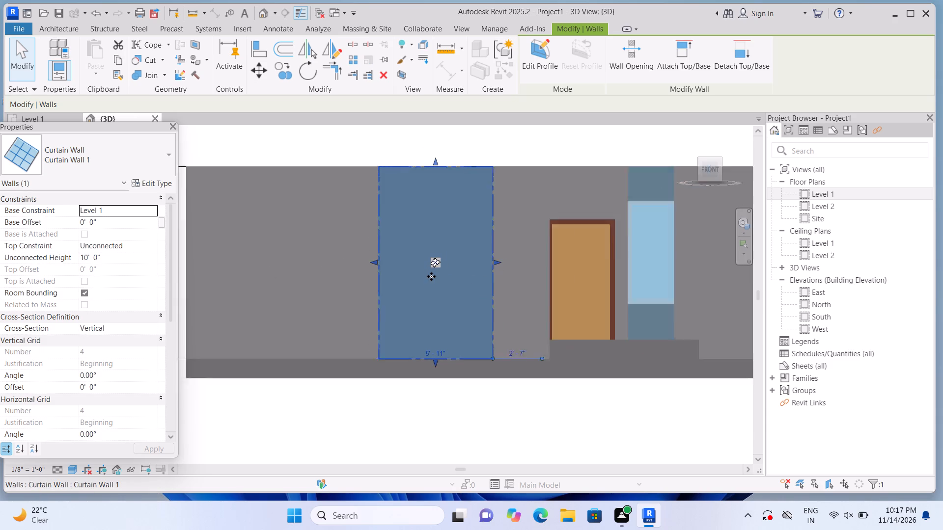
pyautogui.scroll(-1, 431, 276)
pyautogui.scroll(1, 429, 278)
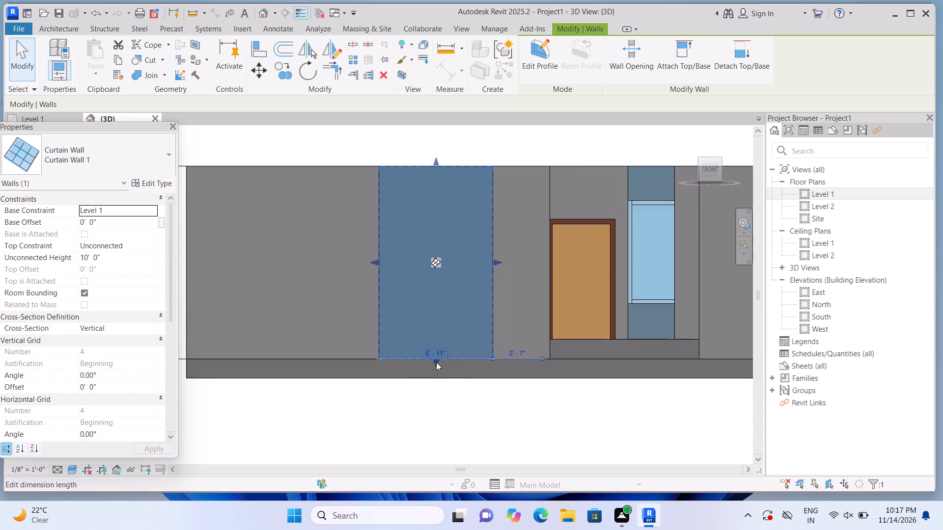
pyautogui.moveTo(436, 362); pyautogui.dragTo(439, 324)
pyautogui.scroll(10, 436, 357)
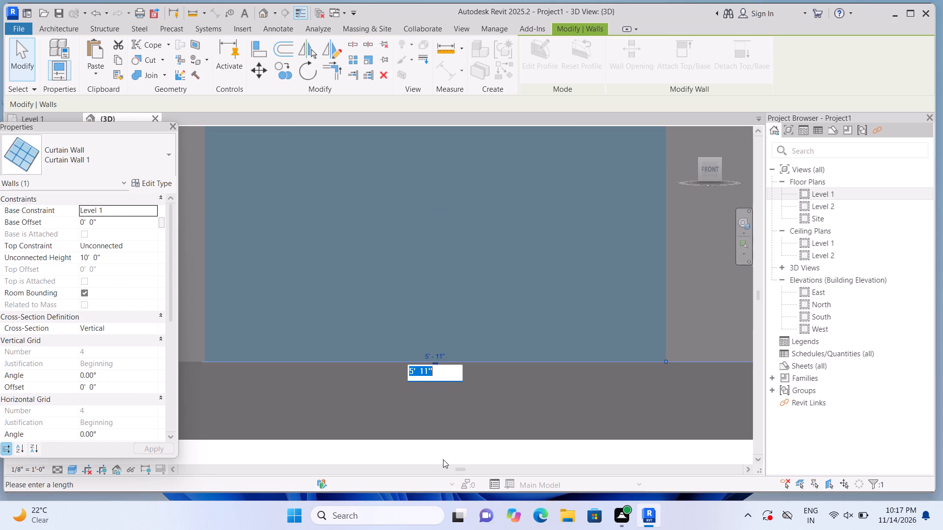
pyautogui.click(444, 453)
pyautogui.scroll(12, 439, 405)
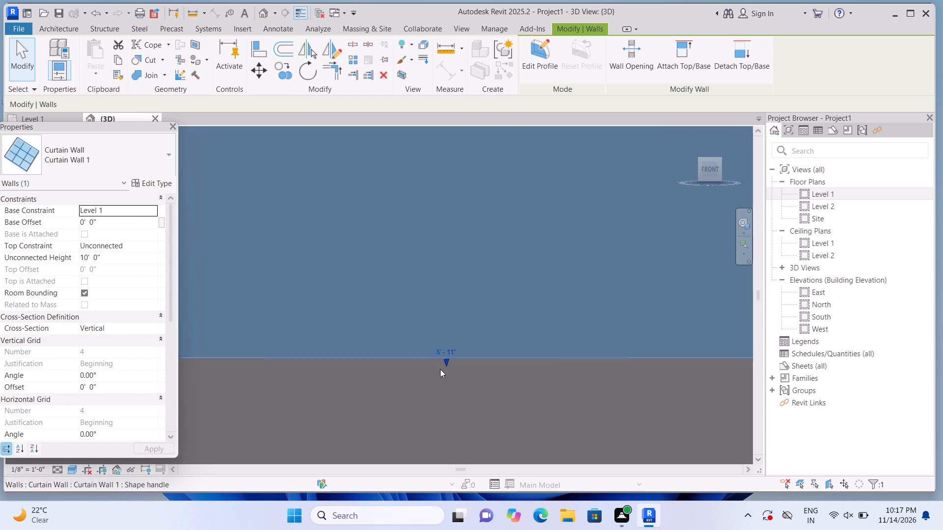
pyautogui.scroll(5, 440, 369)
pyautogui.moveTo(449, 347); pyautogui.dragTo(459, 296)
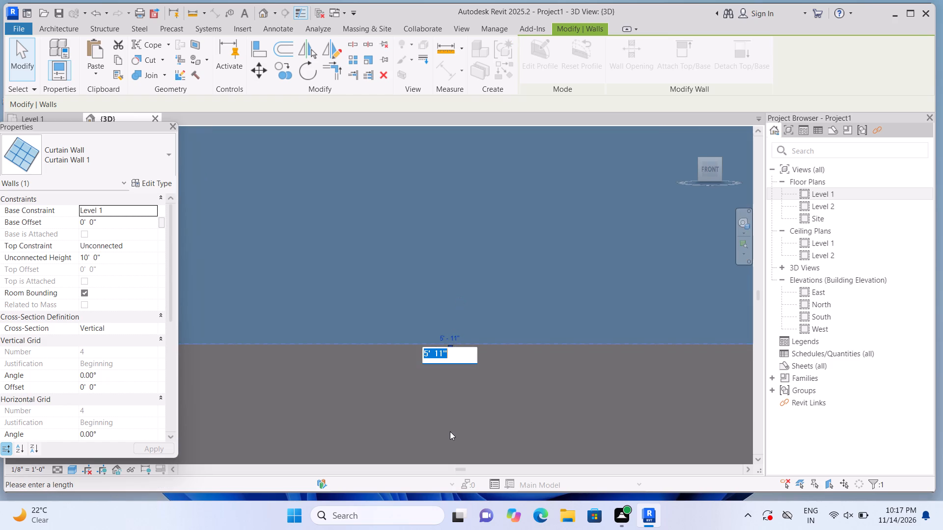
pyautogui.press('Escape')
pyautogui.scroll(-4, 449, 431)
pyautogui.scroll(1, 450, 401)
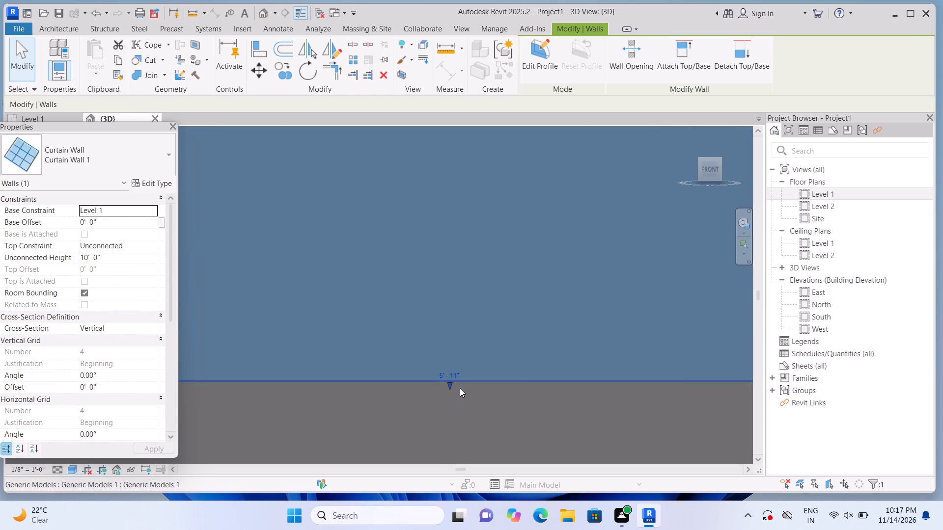
# Raise the 5' 11" wide curtain wall's bottom to a base offset of about 3' 1" and lower its top, making it about 5' 7 5/8" high.
pyautogui.click(690, 132)
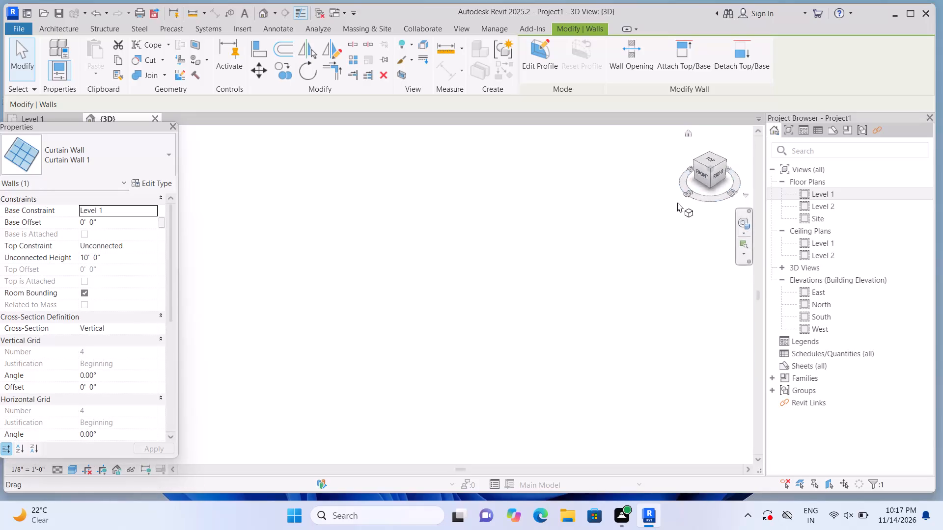
pyautogui.scroll(10, 251, 335)
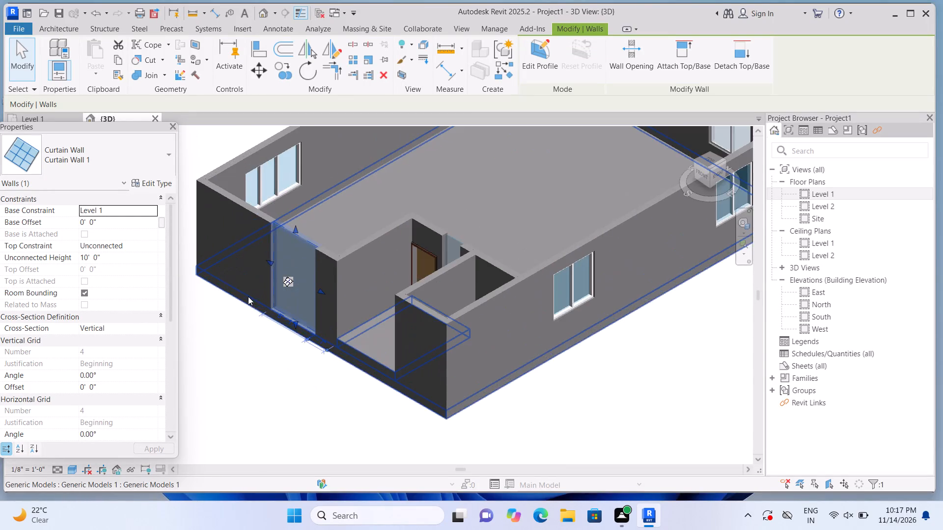
pyautogui.scroll(13, 248, 296)
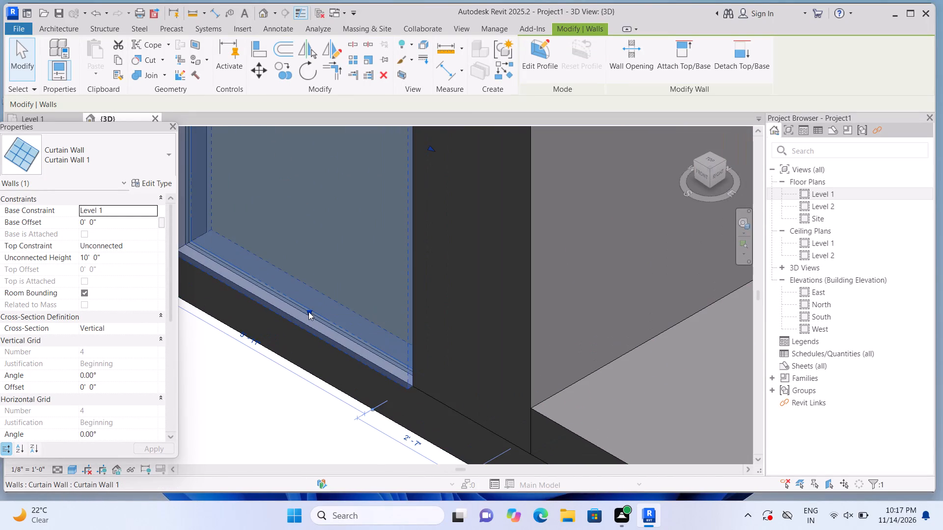
pyautogui.moveTo(308, 312); pyautogui.dragTo(325, 233)
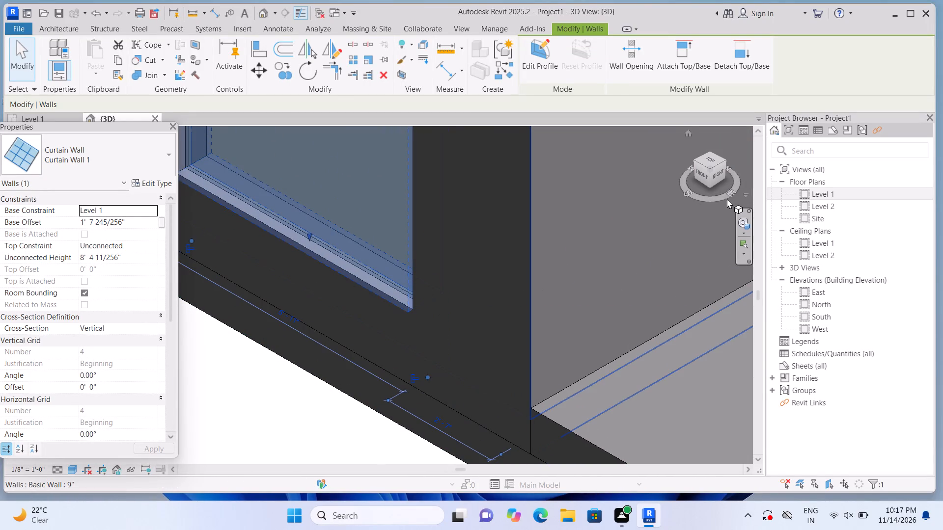
pyautogui.click(713, 178)
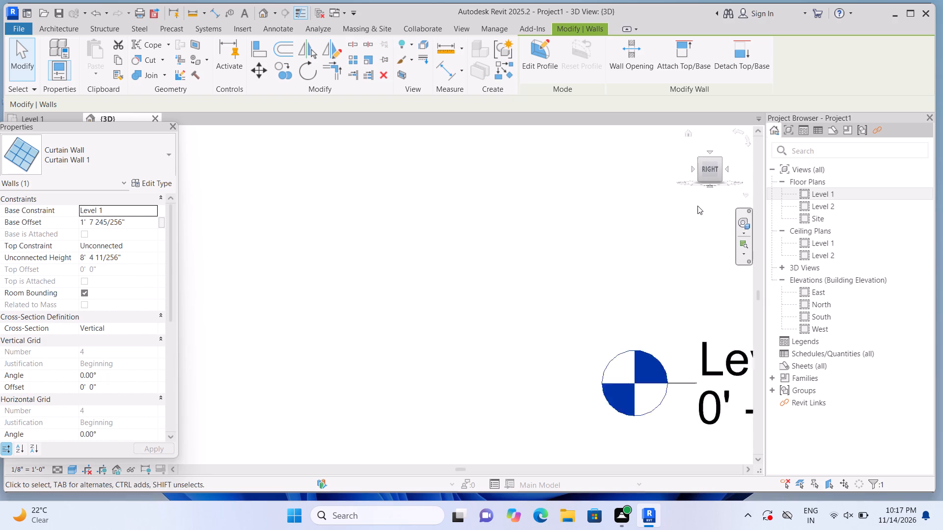
pyautogui.click(728, 167)
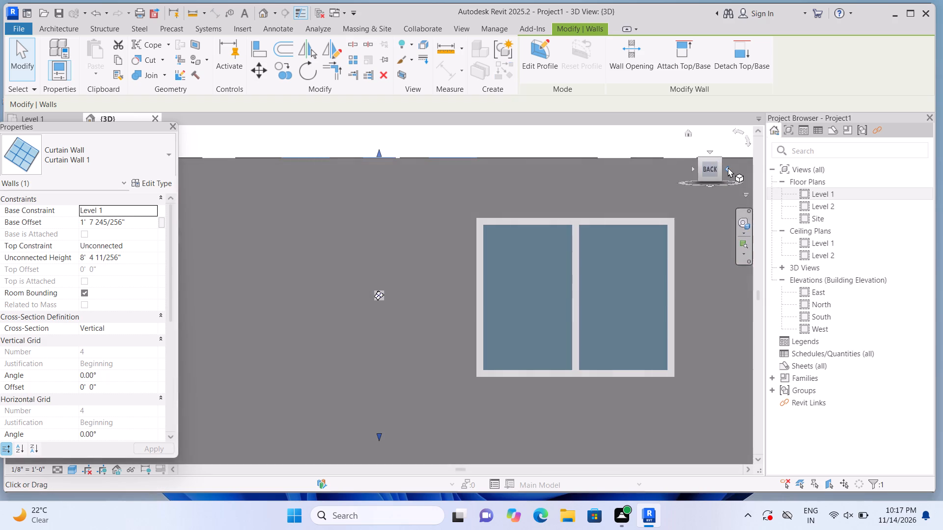
pyautogui.click(728, 167)
pyautogui.click(728, 167)
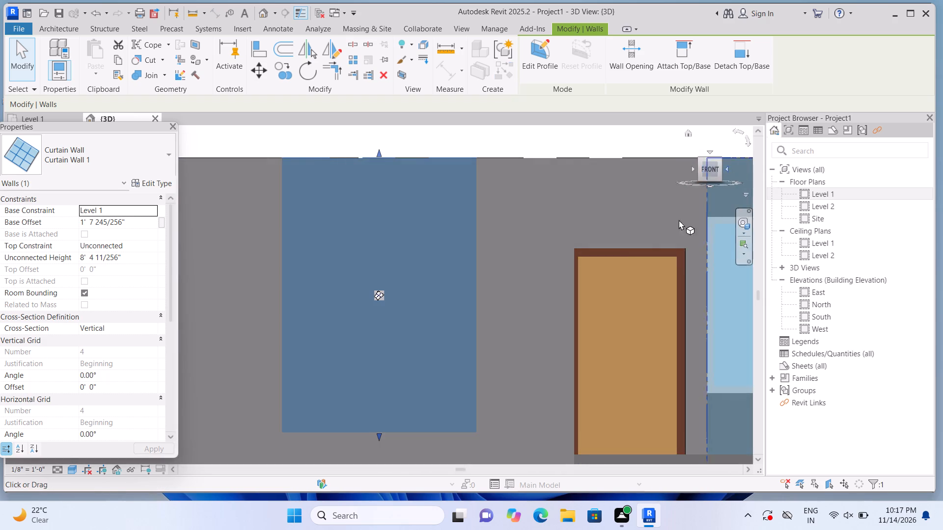
pyautogui.scroll(-3, 586, 263)
pyautogui.scroll(1, 470, 238)
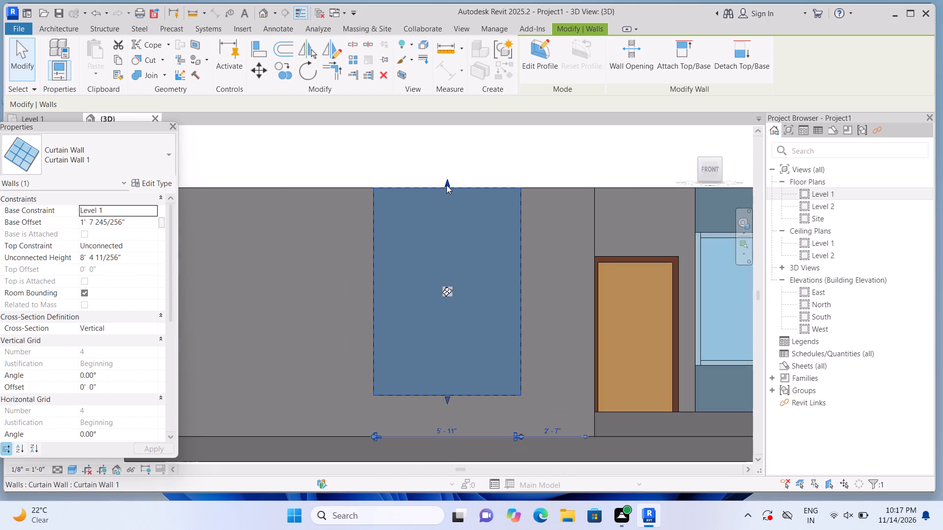
pyautogui.moveTo(447, 185); pyautogui.dragTo(457, 216)
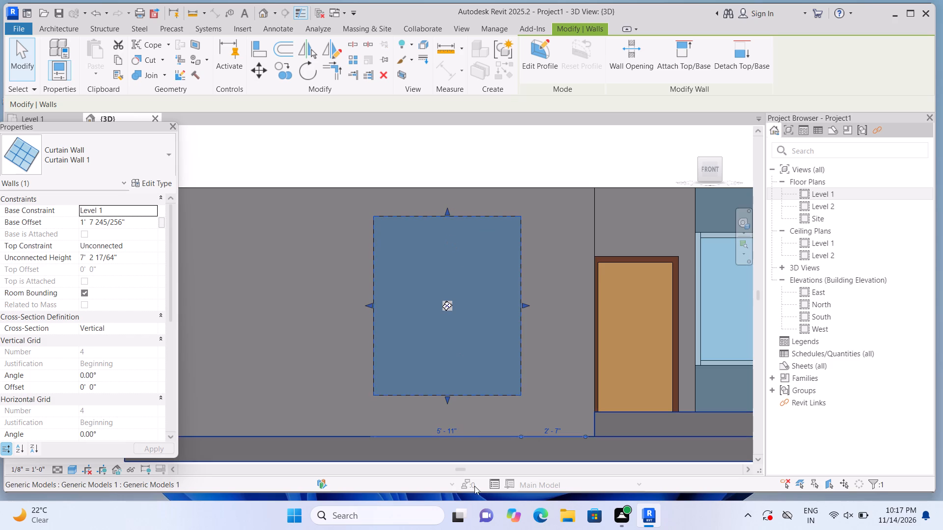
pyautogui.moveTo(446, 398); pyautogui.dragTo(453, 357)
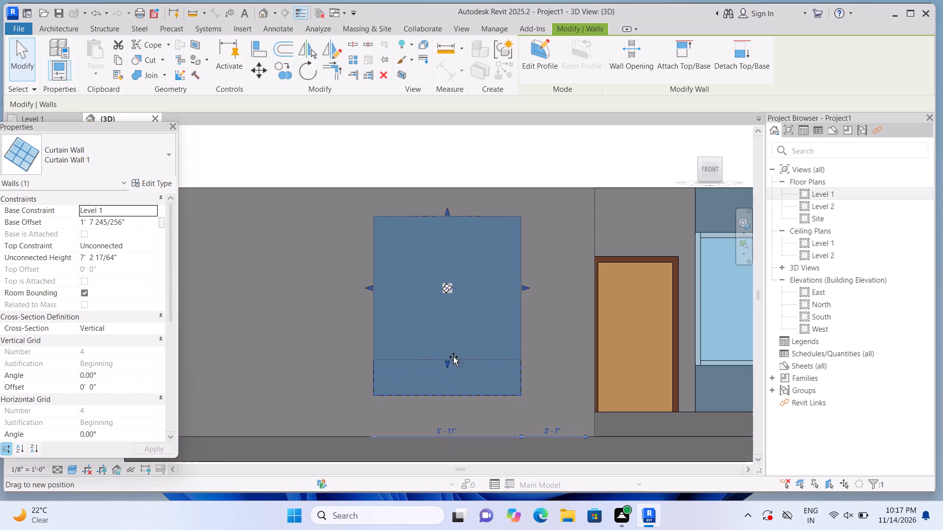
pyautogui.moveTo(453, 357); pyautogui.dragTo(457, 360)
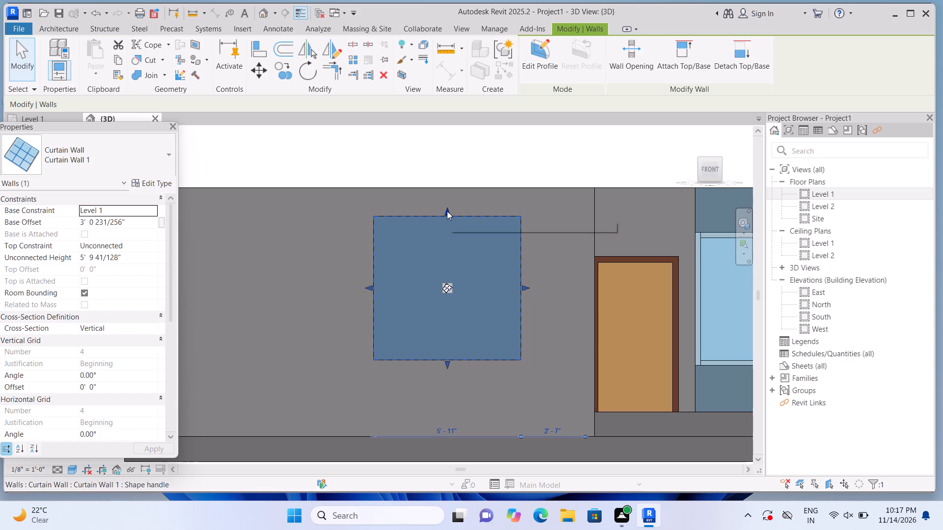
pyautogui.moveTo(446, 211); pyautogui.dragTo(448, 220)
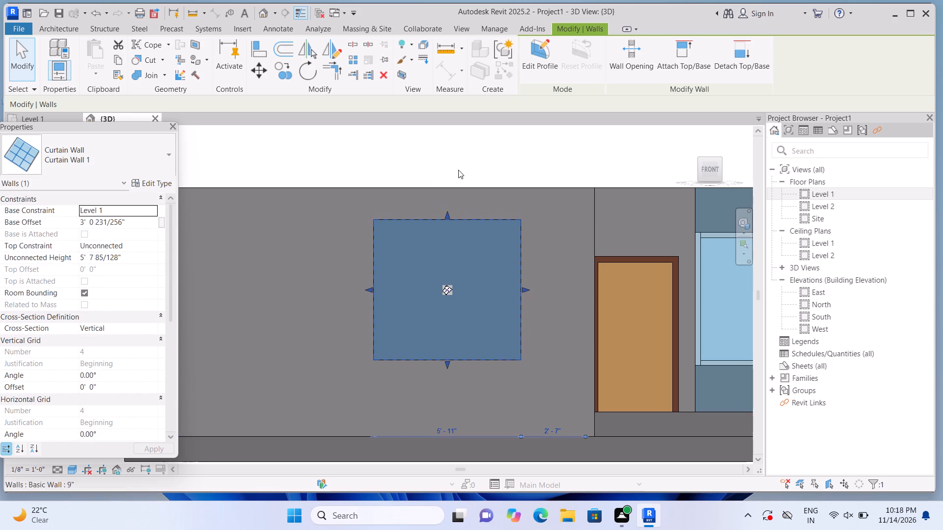
pyautogui.click(453, 152)
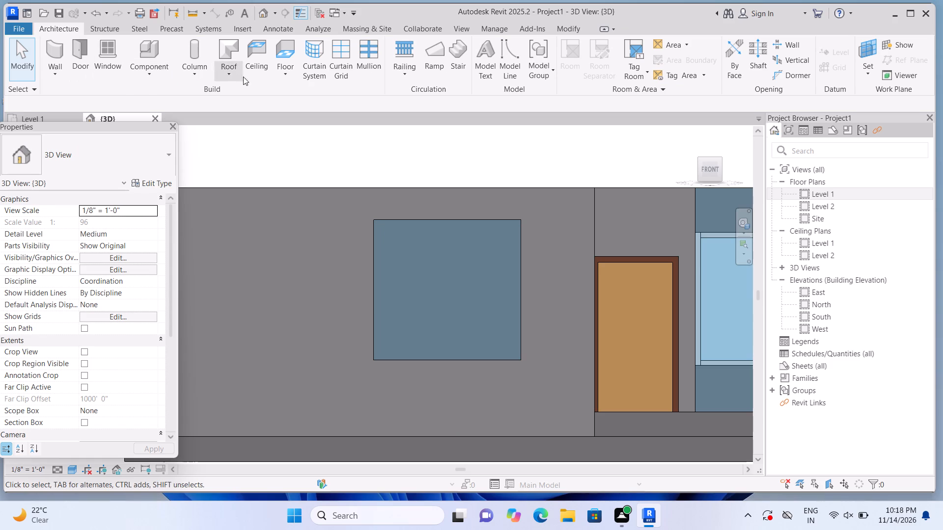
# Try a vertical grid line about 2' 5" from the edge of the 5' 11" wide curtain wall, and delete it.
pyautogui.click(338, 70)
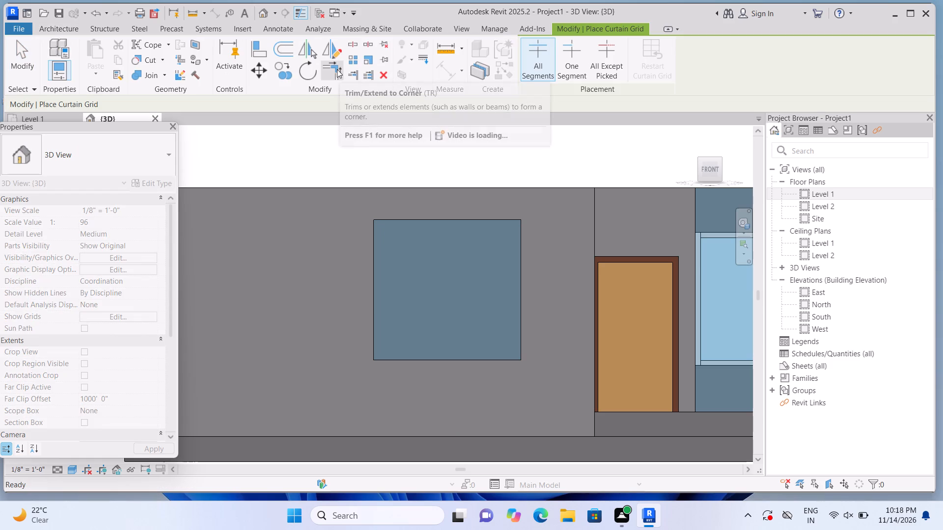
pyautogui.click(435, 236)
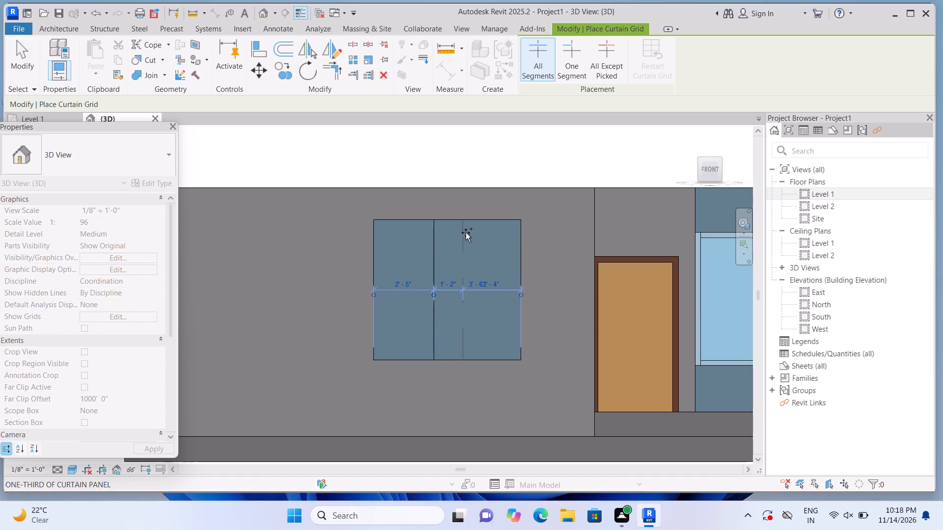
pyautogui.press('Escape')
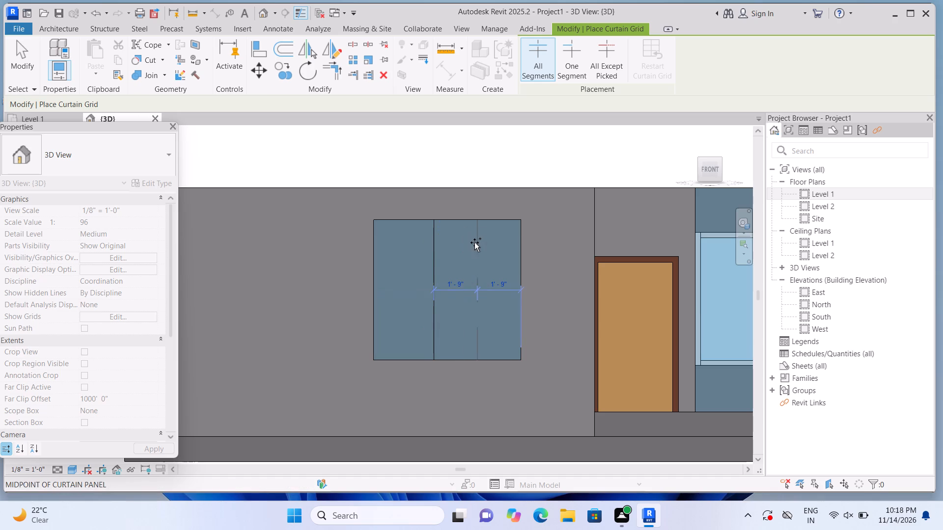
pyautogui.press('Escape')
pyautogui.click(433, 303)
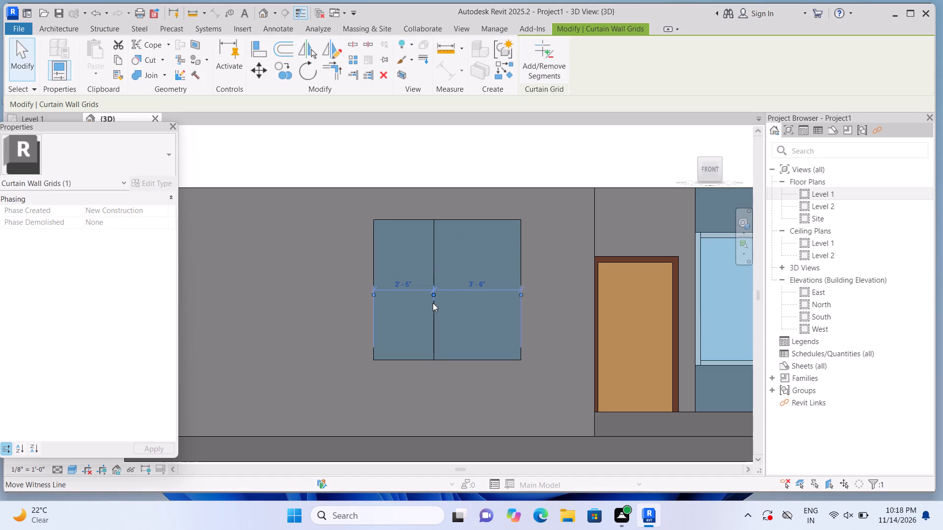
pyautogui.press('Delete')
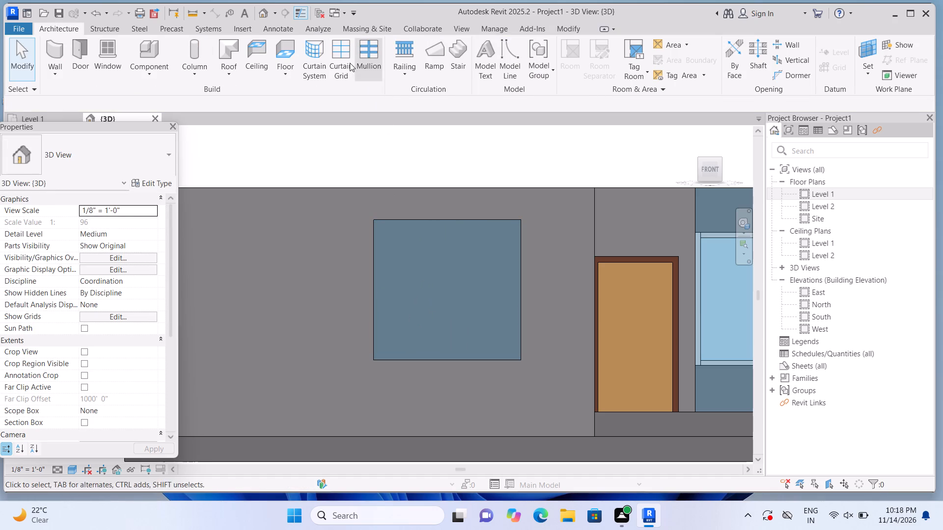
# Add two vertical grid lines dividing the 5' 11" wide curtain wall into three equal panels about 1' 11 5/8" wide.
pyautogui.click(350, 63)
pyautogui.click(425, 232)
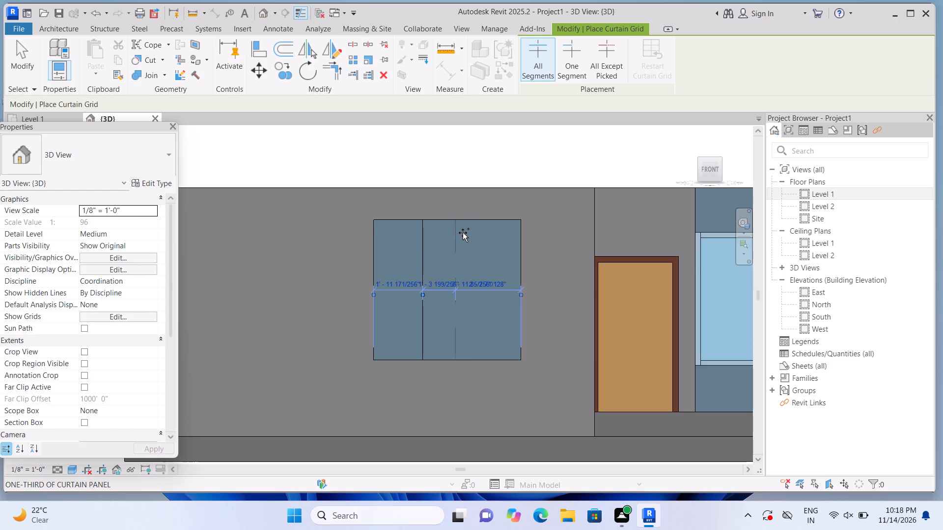
pyautogui.click(467, 233)
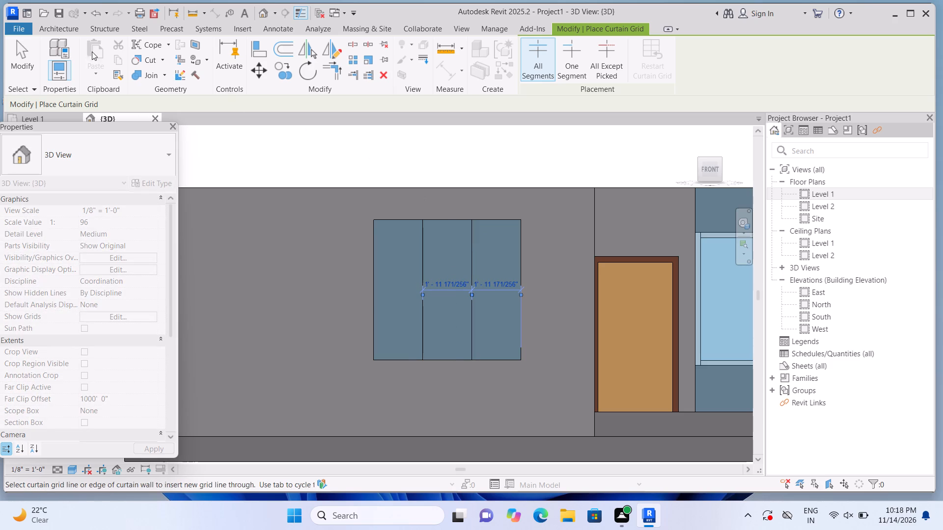
# Place 2.5" x 5" rectangular mullions on both vertical grid lines and all four edges of the 5' 11" wide curtain wall.
pyautogui.click(70, 29)
pyautogui.click(361, 61)
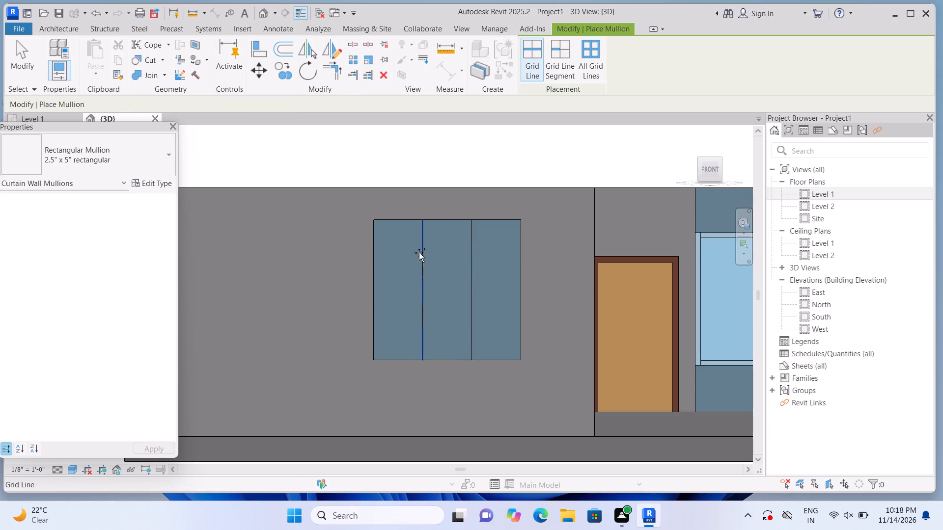
pyautogui.click(421, 258)
pyautogui.click(469, 267)
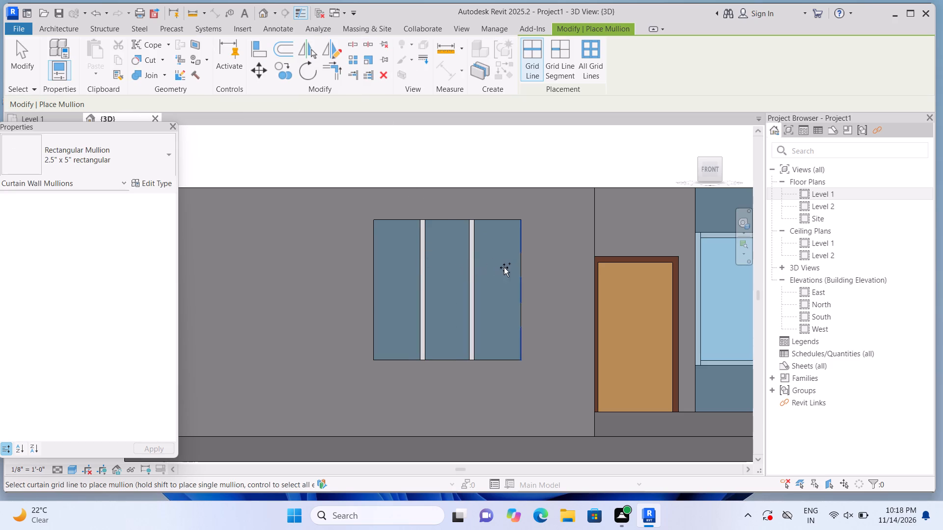
pyautogui.click(508, 268)
pyautogui.click(502, 225)
pyautogui.click(390, 263)
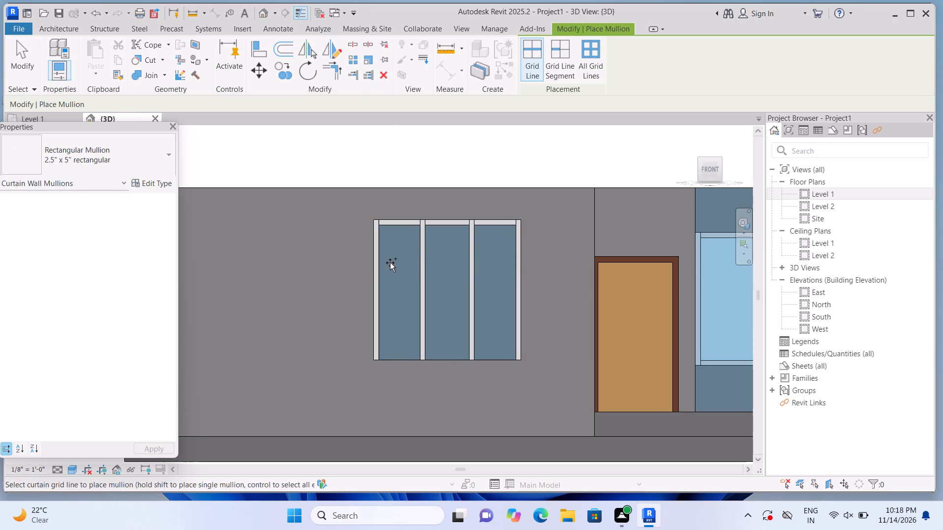
pyautogui.click(396, 358)
pyautogui.scroll(-2, 414, 337)
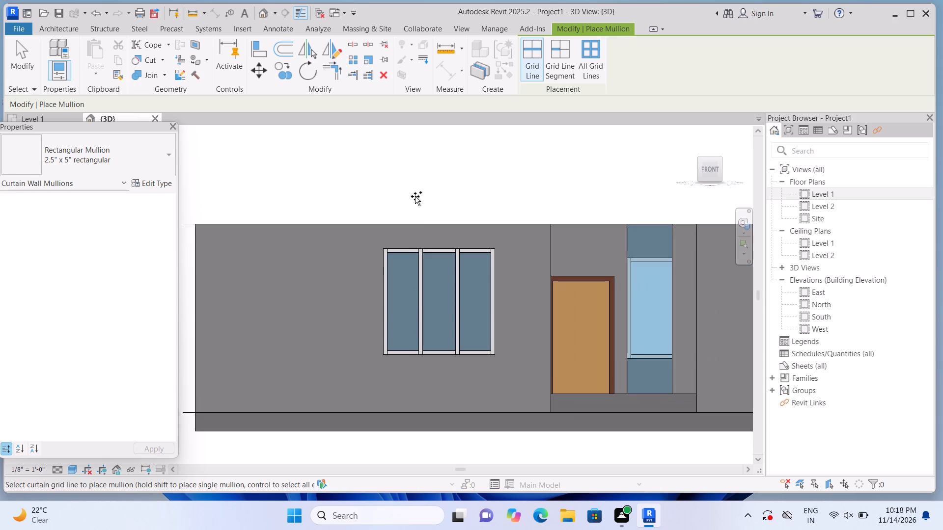
pyautogui.press('Escape')
# Shift both side edges of the curtain wall beside the entrance door away from the door, making it about 2' 10 1/2" wide.
pyautogui.moveTo(441, 211); pyautogui.dragTo(316, 206, button='middle')
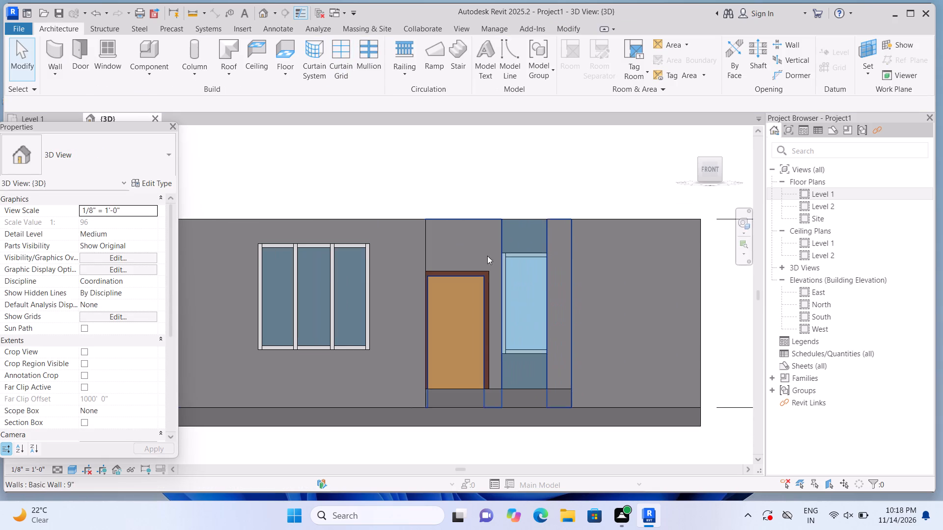
pyautogui.scroll(1, 538, 284)
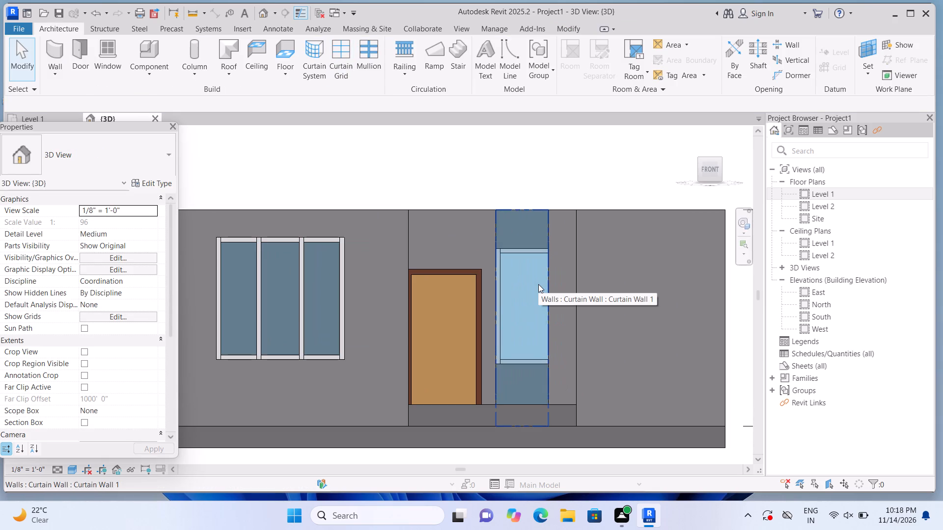
pyautogui.scroll(1, 553, 322)
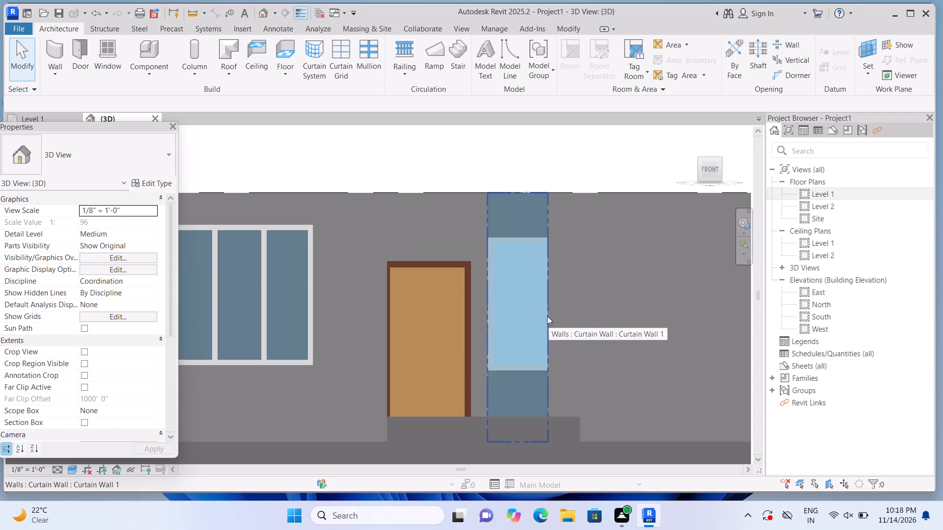
pyautogui.click(546, 313)
pyautogui.moveTo(551, 314); pyautogui.dragTo(557, 314)
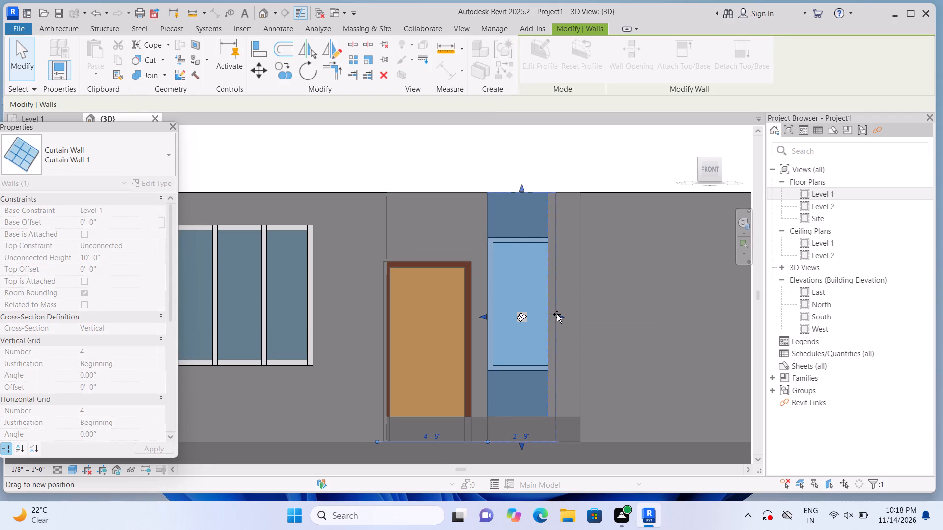
pyautogui.moveTo(557, 314); pyautogui.dragTo(564, 314)
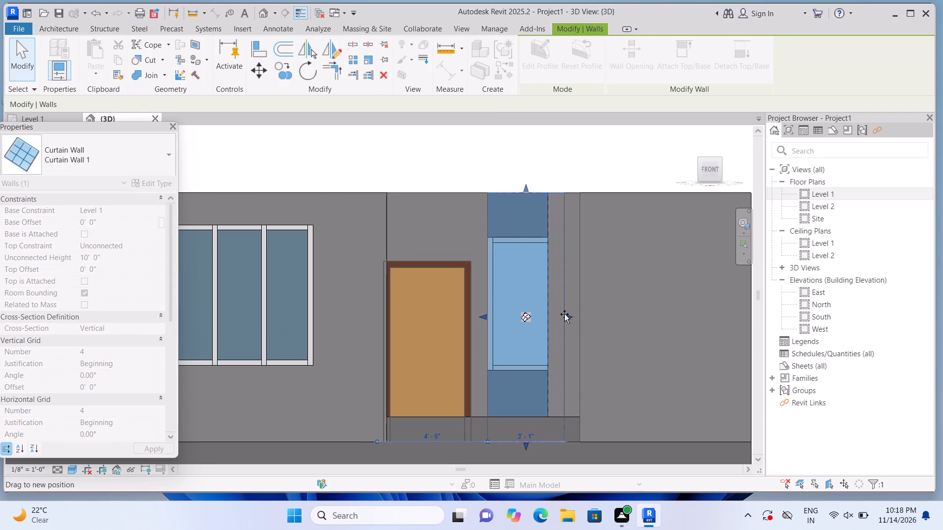
pyautogui.moveTo(564, 314); pyautogui.dragTo(565, 314)
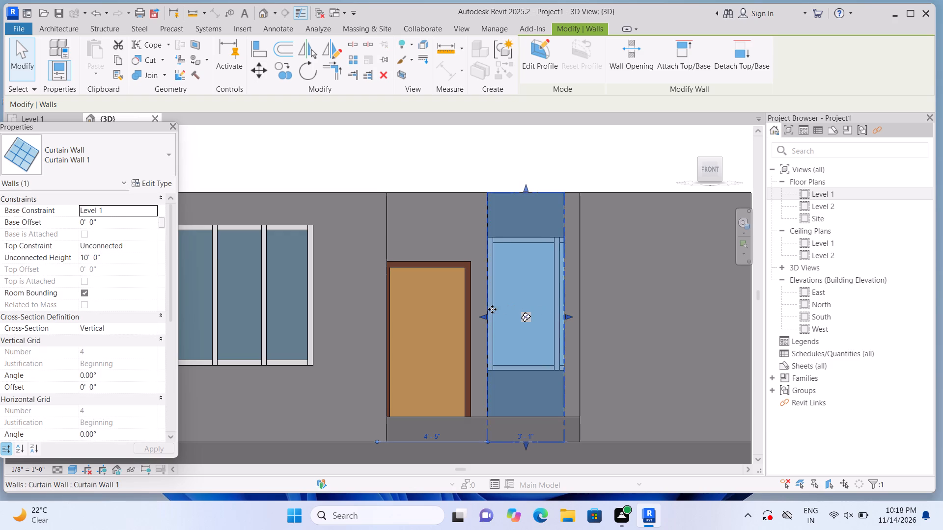
pyautogui.moveTo(482, 314); pyautogui.dragTo(495, 317)
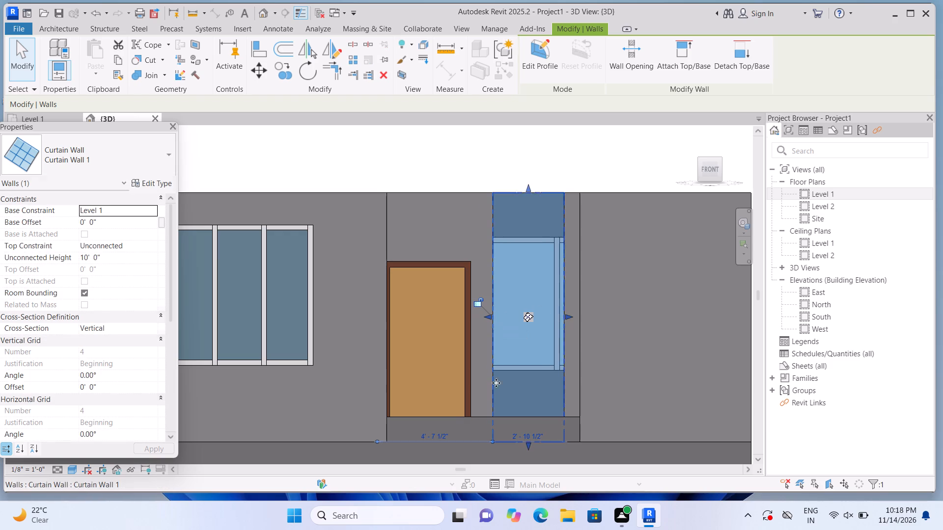
# Raise that curtain wall's bottom to a base offset of about 2' 10 3/8" and lower its top, making it about 6' 4" high.
pyautogui.moveTo(528, 443); pyautogui.dragTo(528, 365)
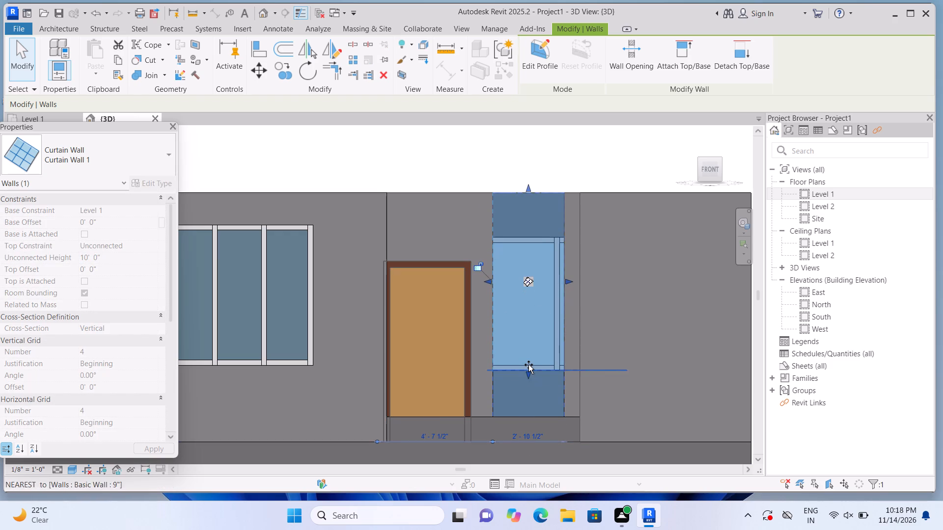
pyautogui.moveTo(528, 365); pyautogui.dragTo(533, 374)
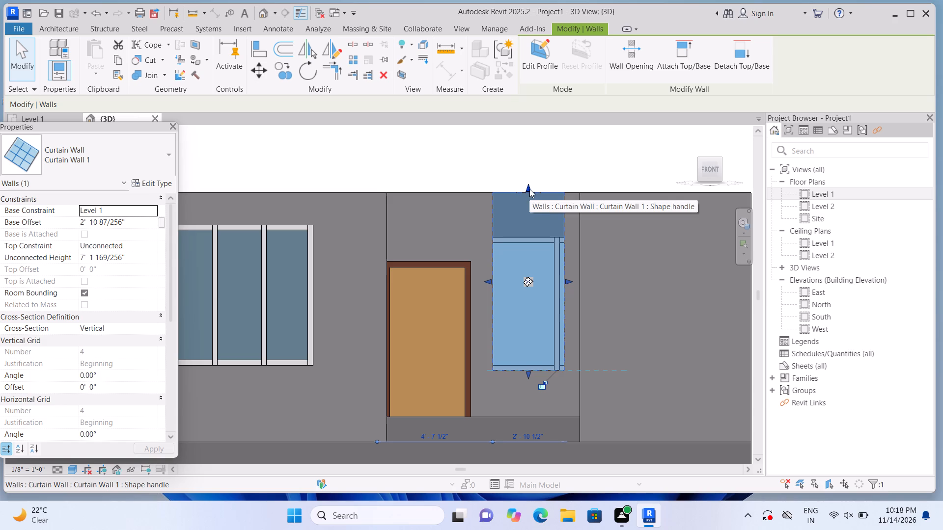
pyautogui.moveTo(529, 184); pyautogui.dragTo(536, 213)
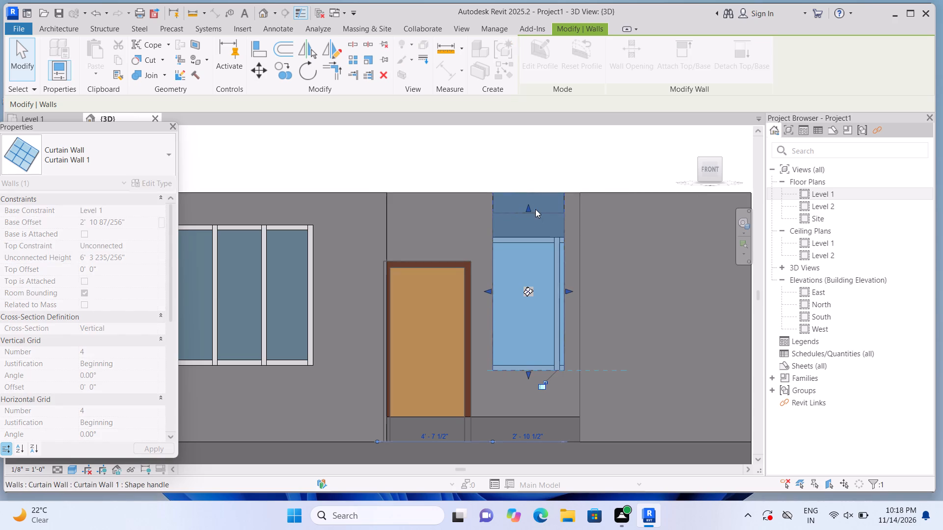
# Nudge the 36" x 84" single-flush entrance door upward to a sill height of 1' 5".
pyautogui.click(418, 342)
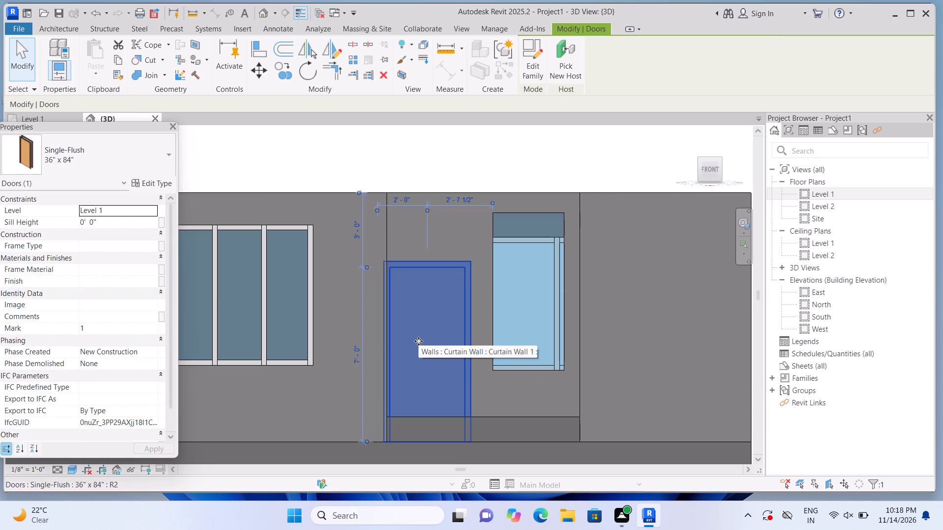
pyautogui.press('Up')
pyautogui.press('Up')
pyautogui.press('Up')
pyautogui.press('Up')
pyautogui.press('Up')
pyautogui.press('Up')
pyautogui.press('Up')
pyautogui.press('Up')
pyautogui.press('Up')
pyautogui.press('Up')
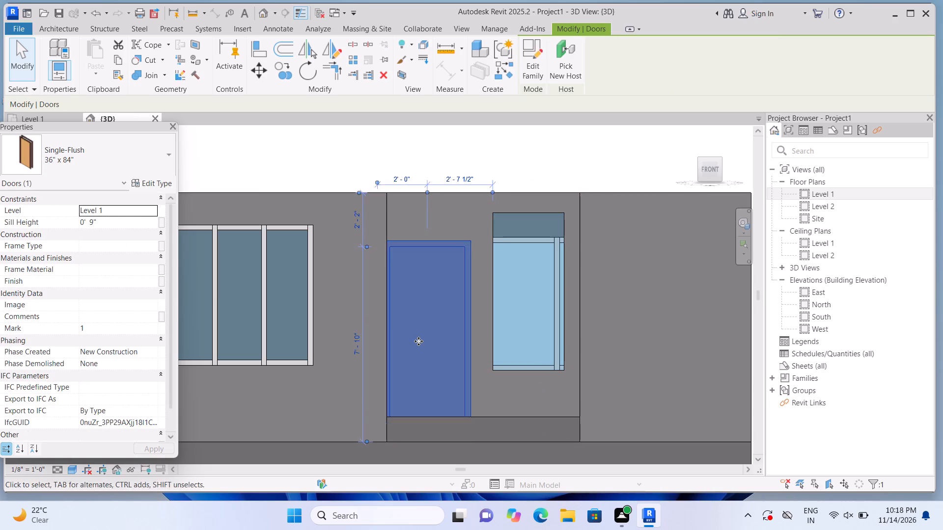
pyautogui.press('Up')
pyautogui.press('Up')
pyautogui.press('Up')
pyautogui.press('Up')
pyautogui.press('Up')
pyautogui.press('Up')
pyautogui.press('Up')
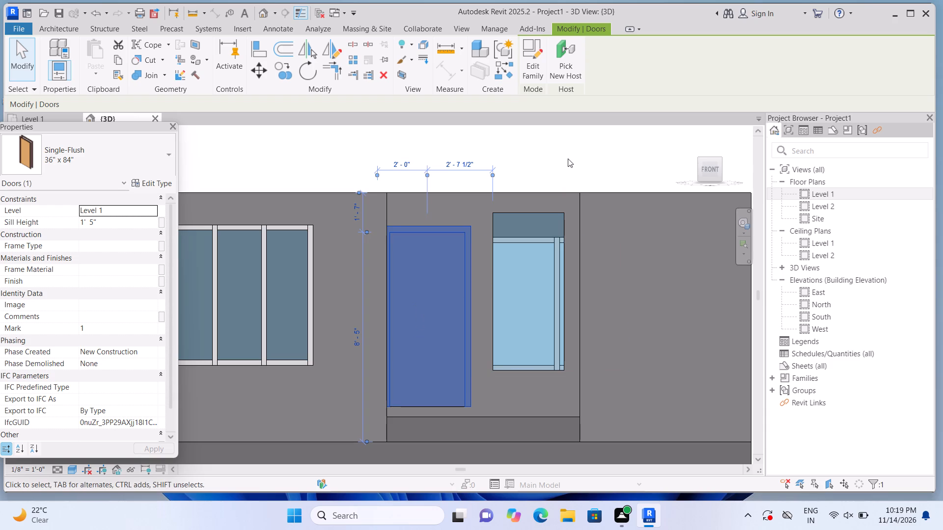
pyautogui.click(574, 170)
# Adjust the top and bottom of the curtain wall beside the door to a base offset of about 2' 6 1/2" and height of about 6' 0 1/8".
pyautogui.click(541, 231)
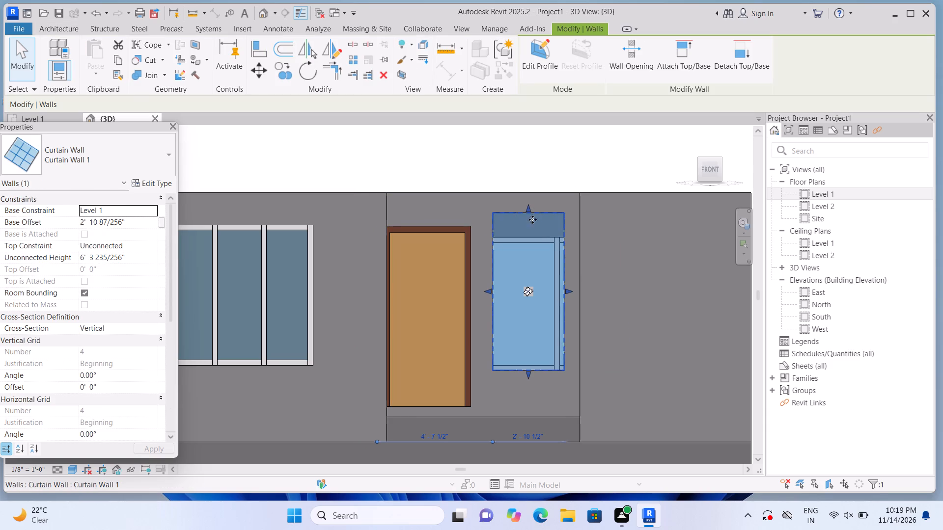
pyautogui.moveTo(527, 205); pyautogui.dragTo(532, 226)
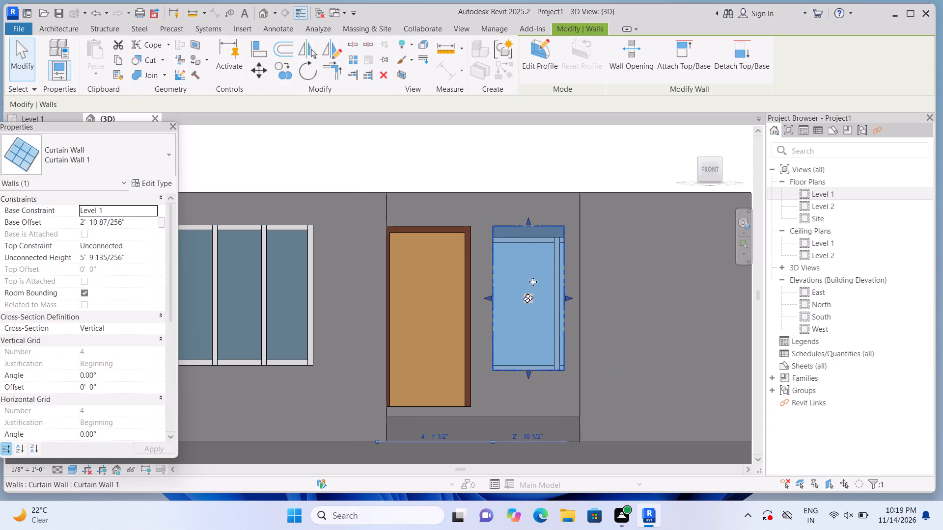
pyautogui.moveTo(526, 373); pyautogui.dragTo(532, 385)
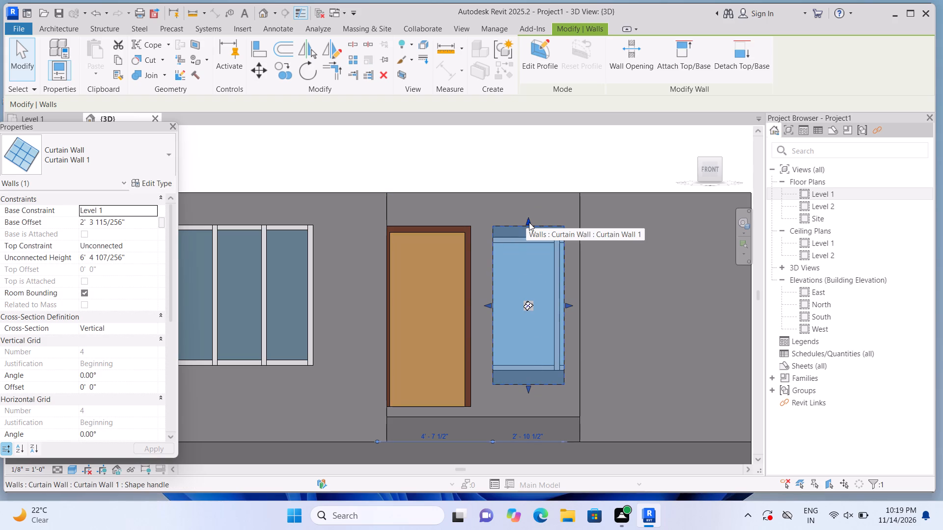
pyautogui.moveTo(528, 218); pyautogui.dragTo(532, 229)
pyautogui.moveTo(529, 386); pyautogui.dragTo(530, 383)
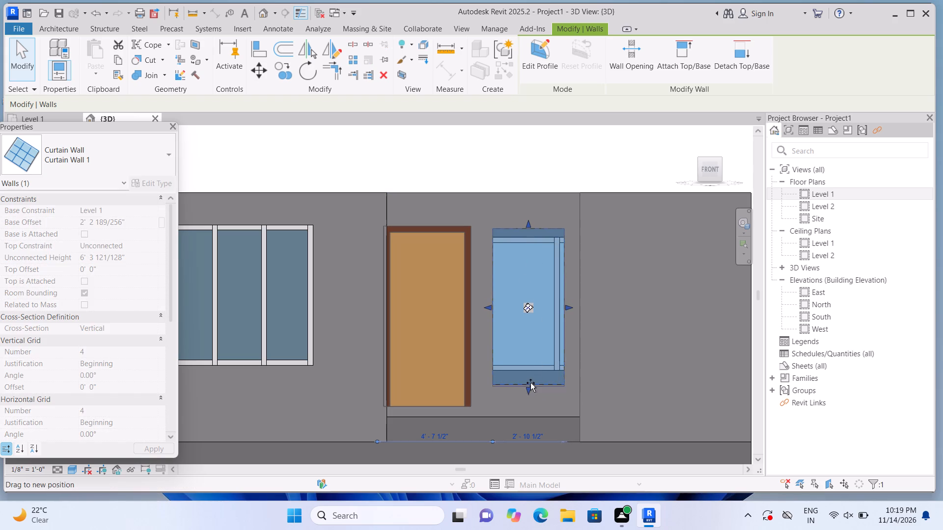
pyautogui.moveTo(530, 383); pyautogui.dragTo(531, 378)
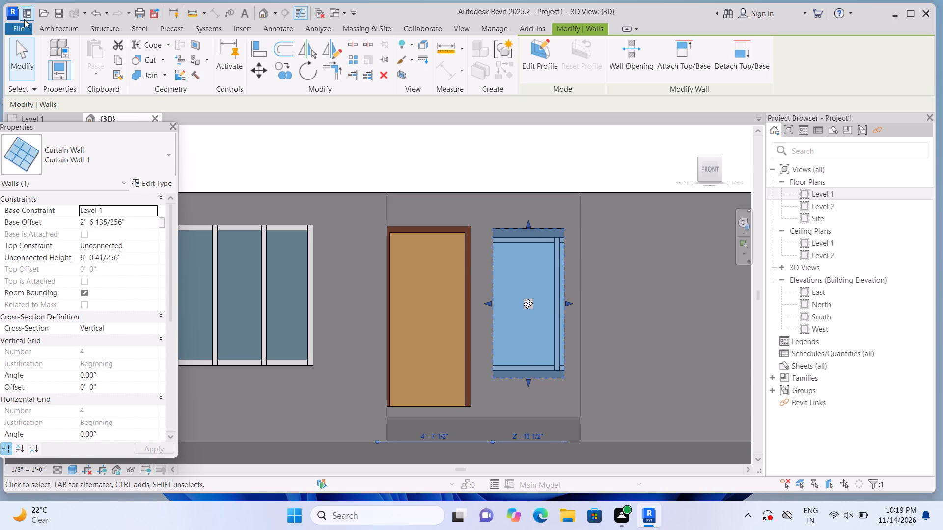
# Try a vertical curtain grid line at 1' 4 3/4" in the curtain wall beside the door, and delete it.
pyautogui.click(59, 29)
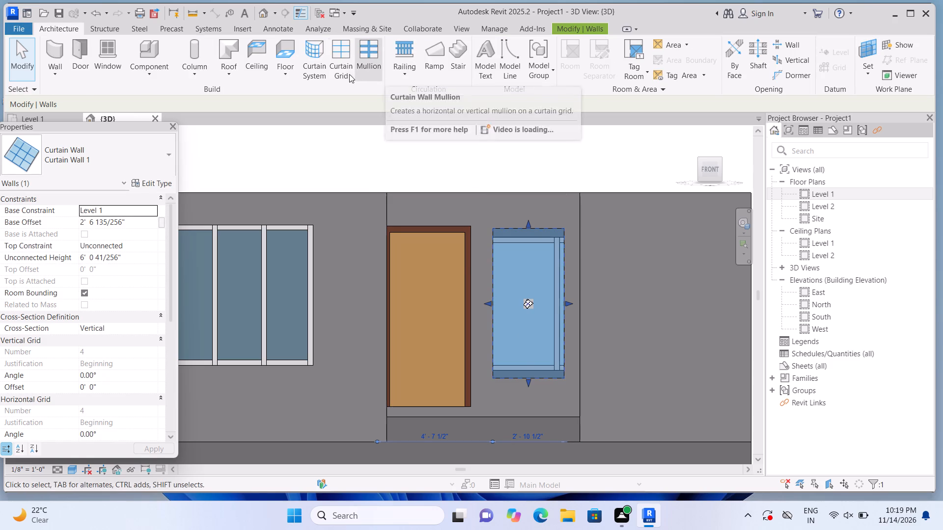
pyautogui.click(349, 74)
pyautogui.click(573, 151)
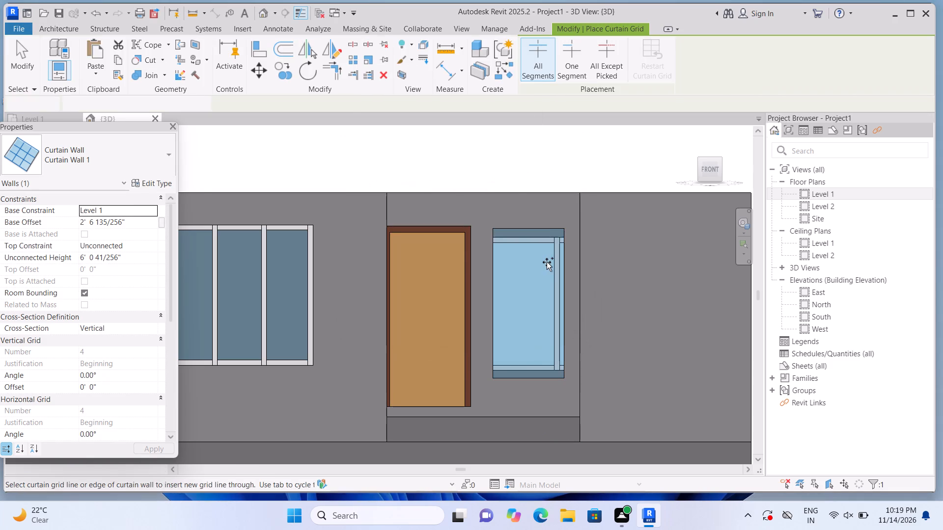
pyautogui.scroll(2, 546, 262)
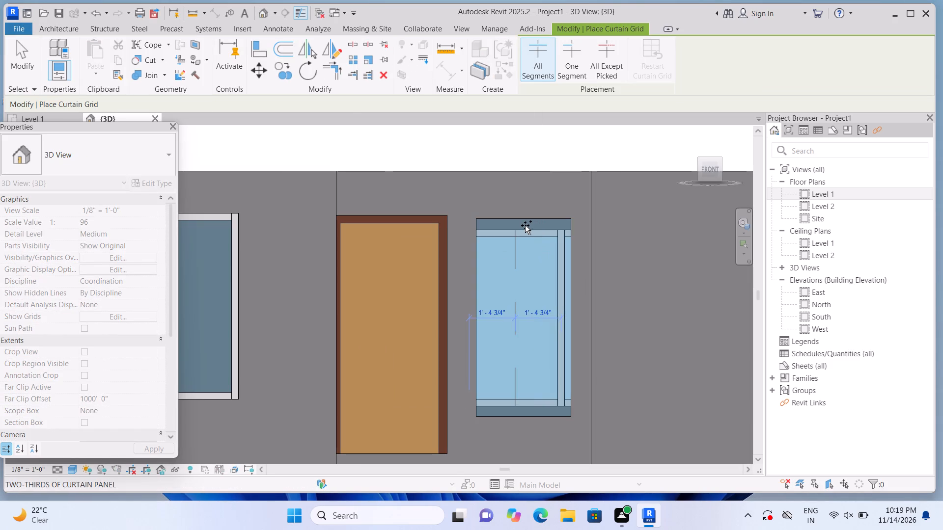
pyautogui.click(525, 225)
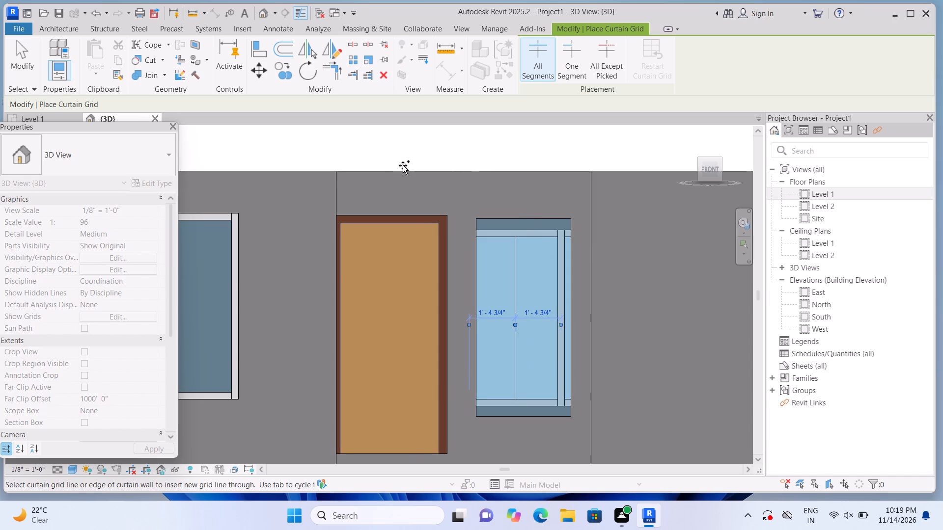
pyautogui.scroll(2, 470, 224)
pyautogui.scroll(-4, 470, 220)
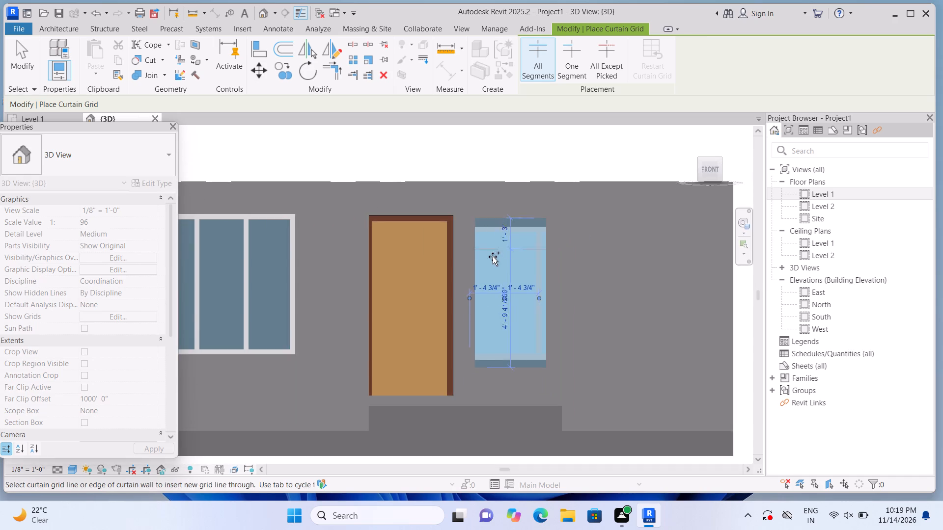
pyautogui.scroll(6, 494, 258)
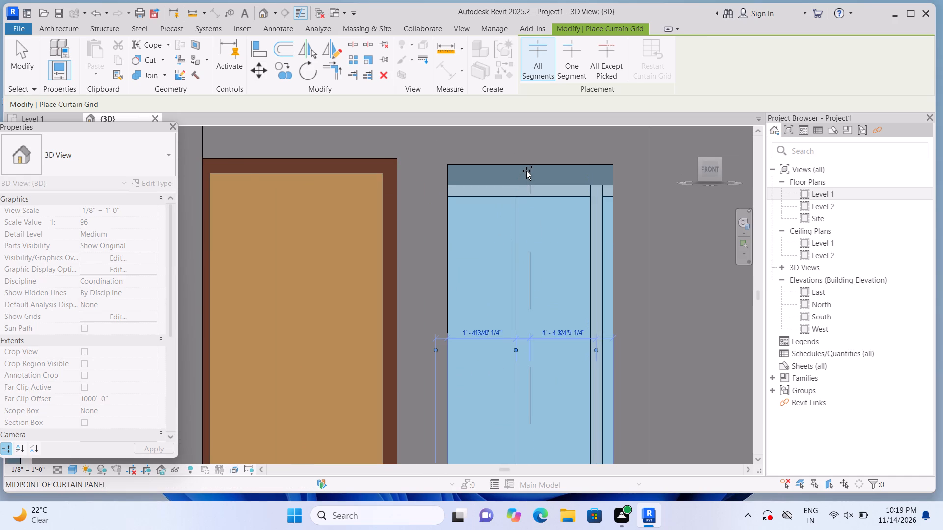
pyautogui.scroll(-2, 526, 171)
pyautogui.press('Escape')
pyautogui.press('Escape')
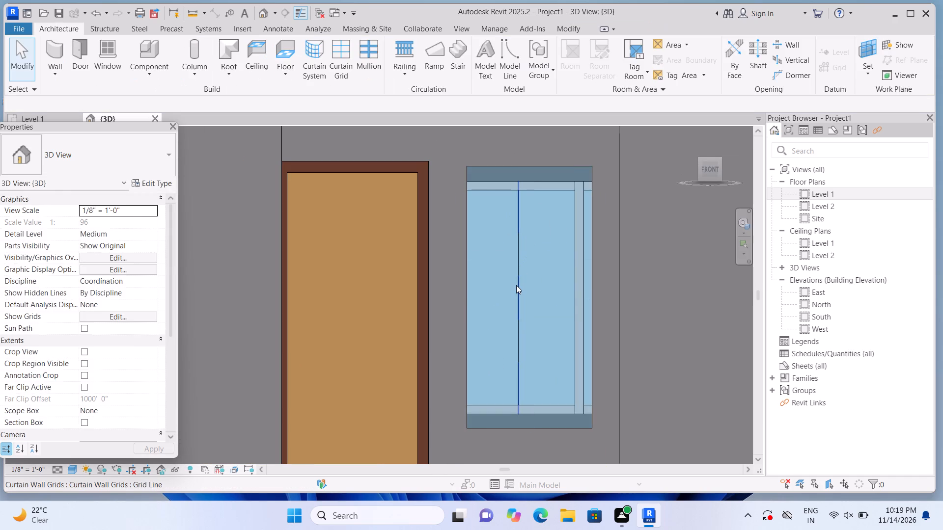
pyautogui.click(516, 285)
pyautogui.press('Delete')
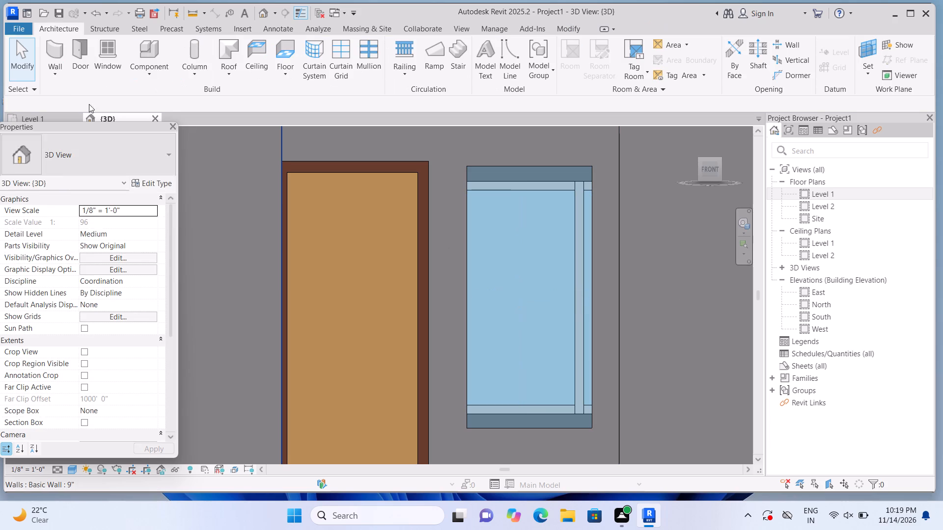
# Add a vertical grid line splitting the main panel of the curtain wall beside the door into two 1' 4 3/4" parts.
pyautogui.click(333, 79)
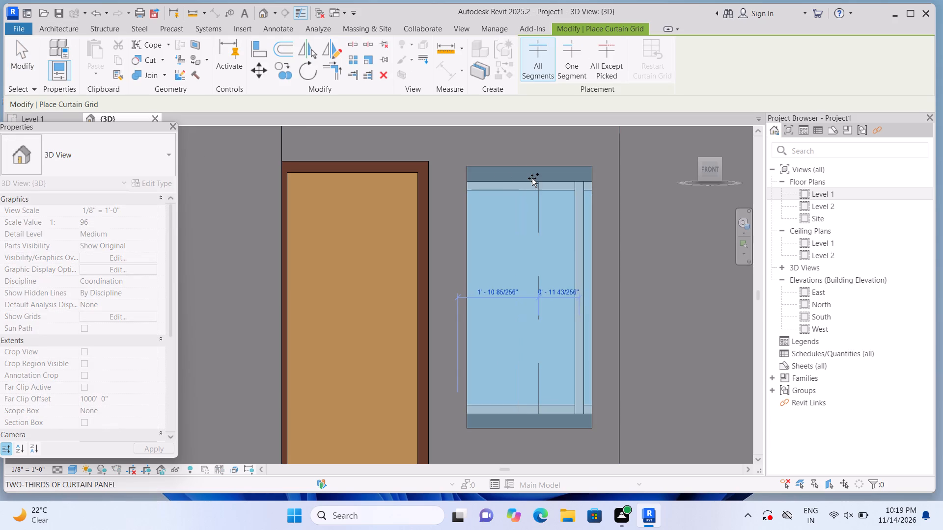
pyautogui.click(519, 178)
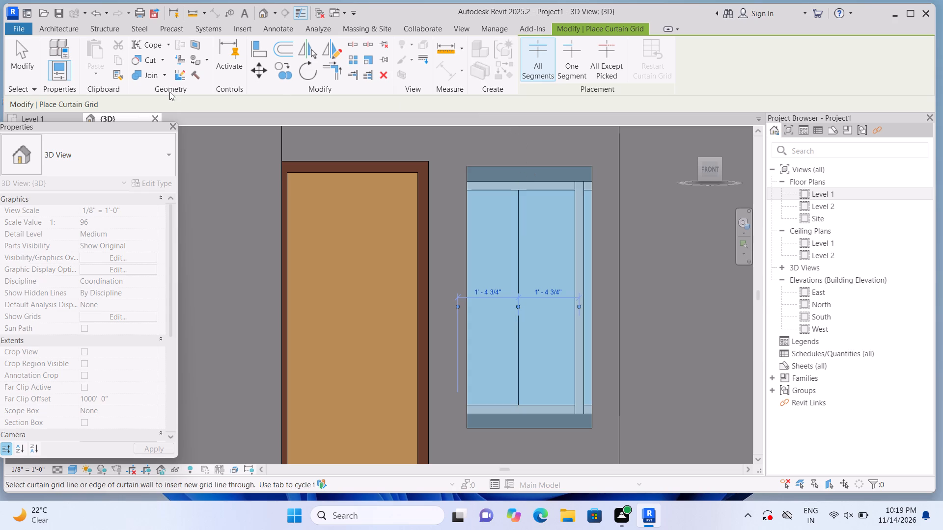
# Place a 2.5" x 5" rectangular mullion on the central vertical grid line of the curtain wall beside the door.
pyautogui.click(77, 31)
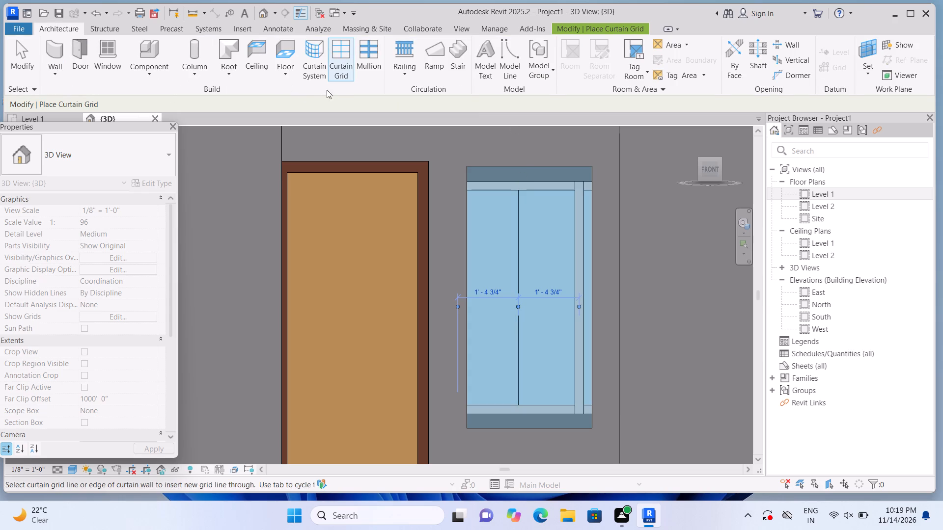
pyautogui.click(370, 76)
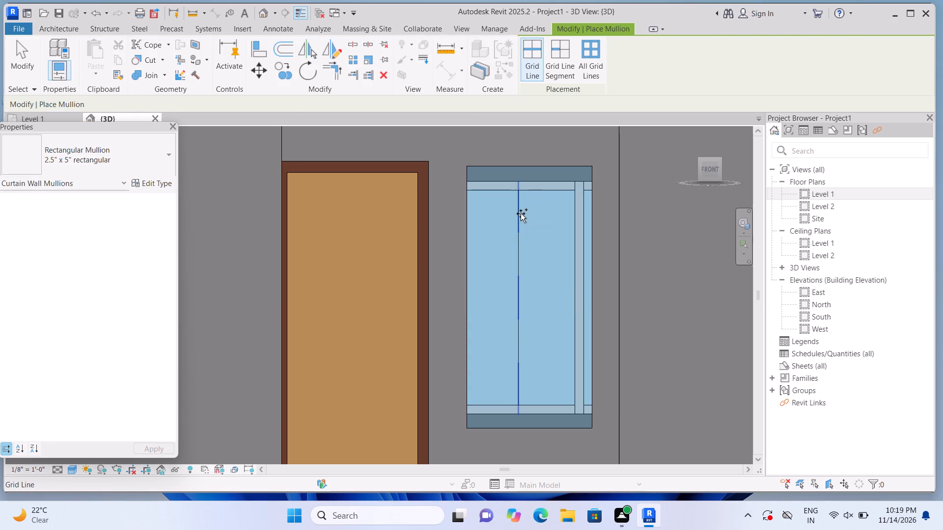
pyautogui.click(521, 213)
pyautogui.press('Escape')
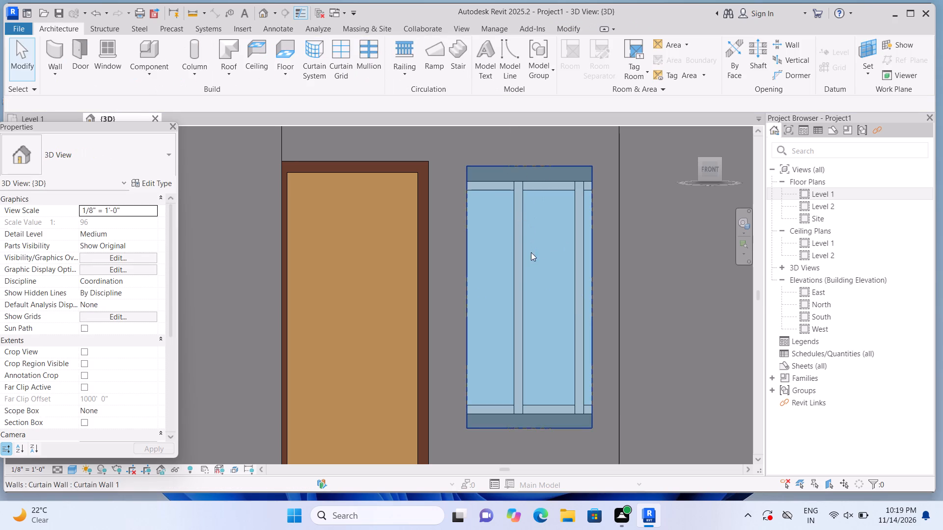
# Delete the central vertical mullion and its underlying grid line from the curtain wall beside the door.
pyautogui.press('Escape')
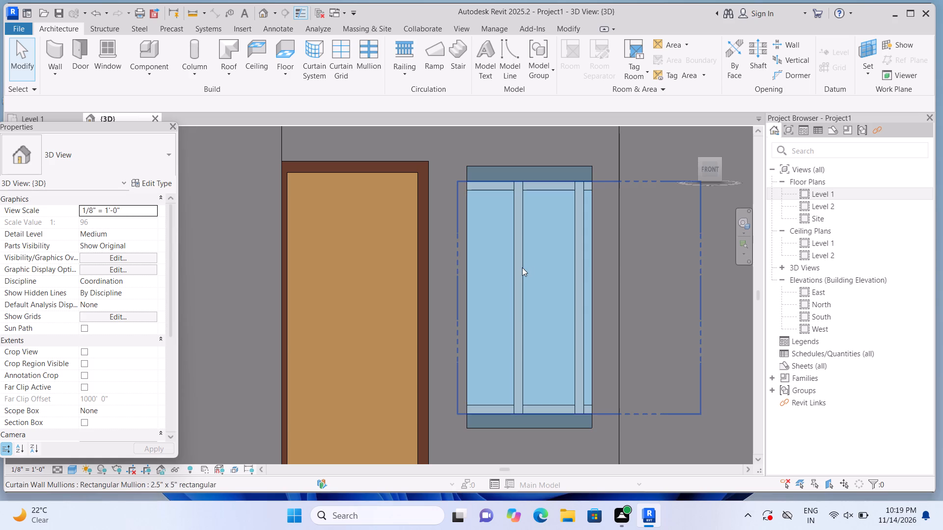
pyautogui.click(524, 264)
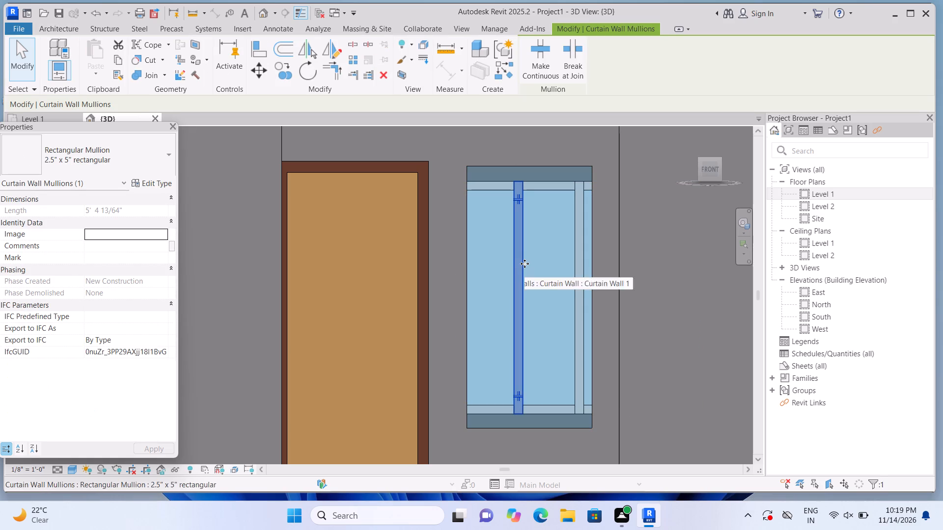
pyautogui.press('Delete')
pyautogui.click(514, 279)
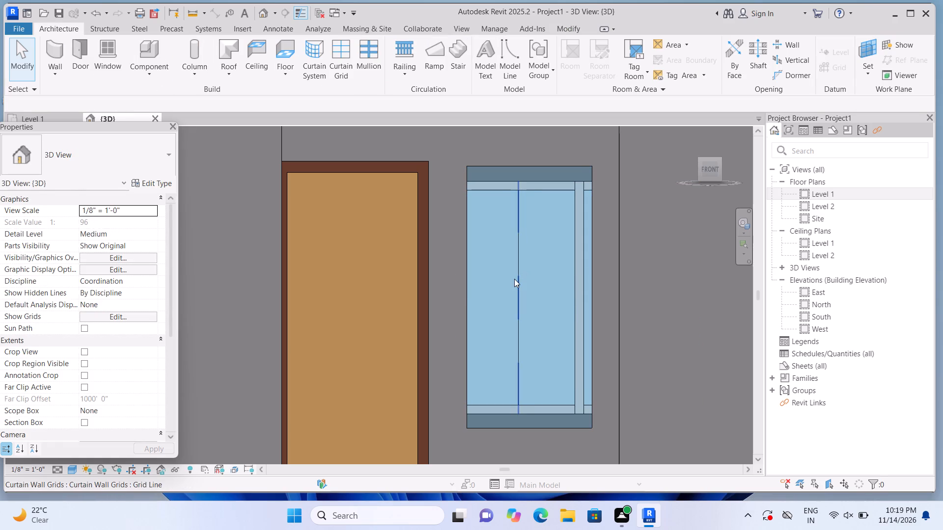
pyautogui.press('Delete')
# Add a vertical curtain grid line at the midpoint of the curtain wall beside the door, 1' 5 1/4" from each side.
pyautogui.scroll(-4, 515, 268)
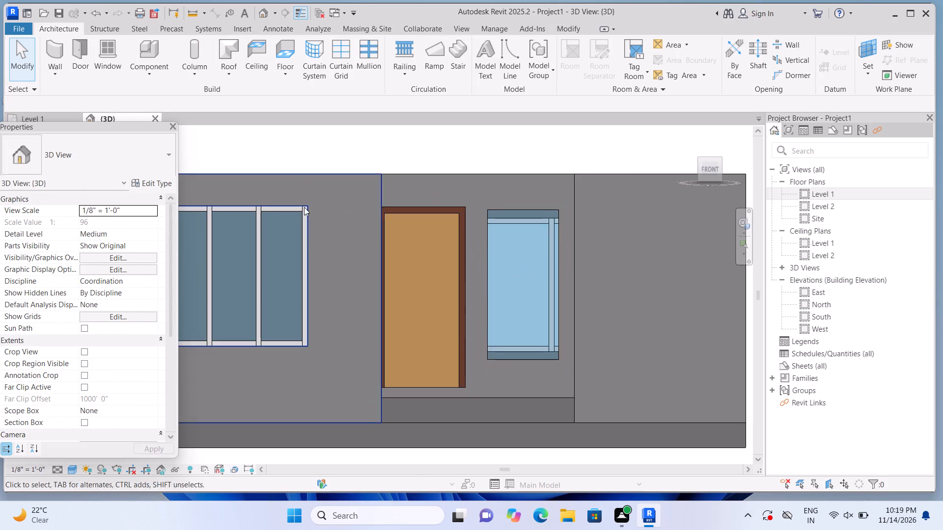
pyautogui.scroll(1, 349, 214)
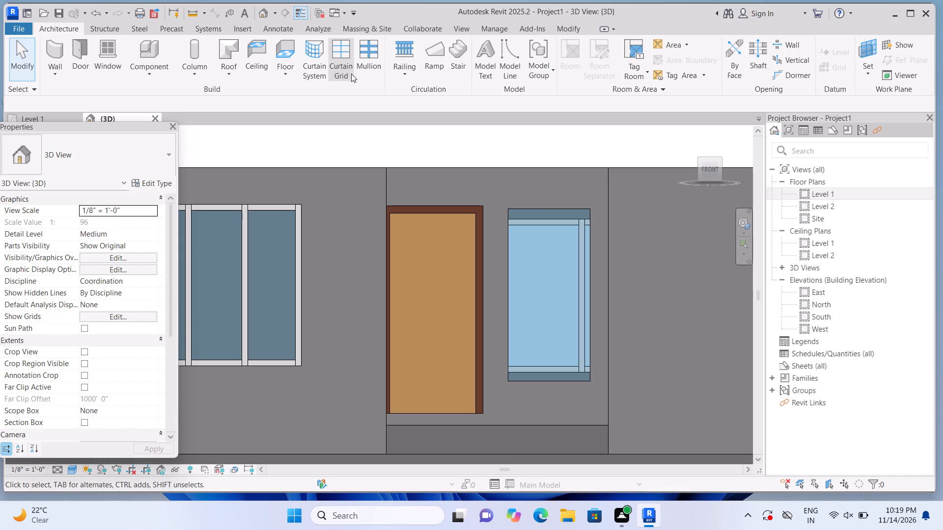
pyautogui.click(351, 74)
pyautogui.scroll(1, 546, 239)
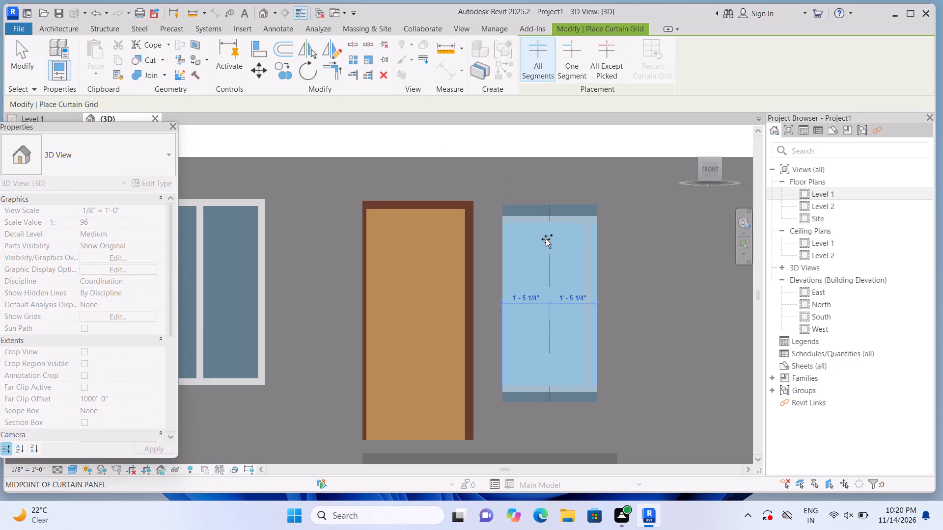
pyautogui.click(546, 239)
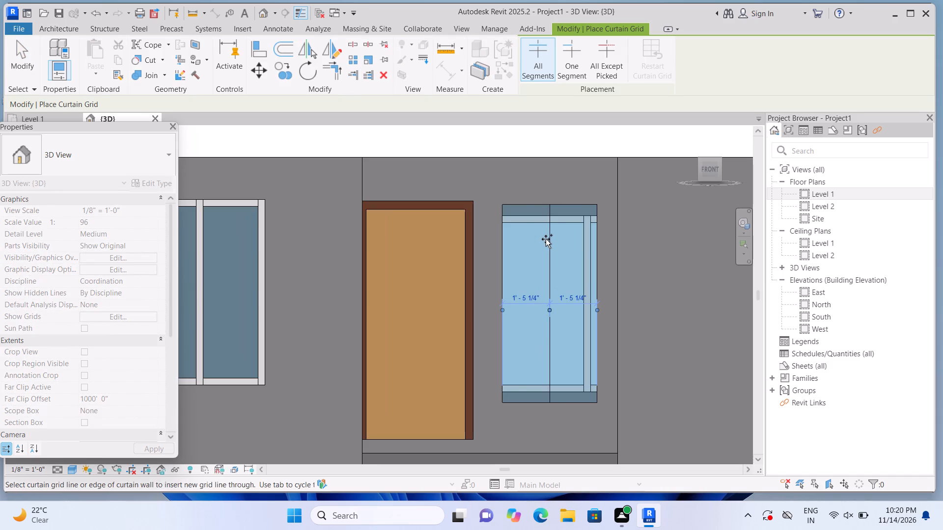
# Place 2.5" x 5" rectangular mullions on the central grid line and all four edges of the curtain wall beside the door.
pyautogui.click(76, 31)
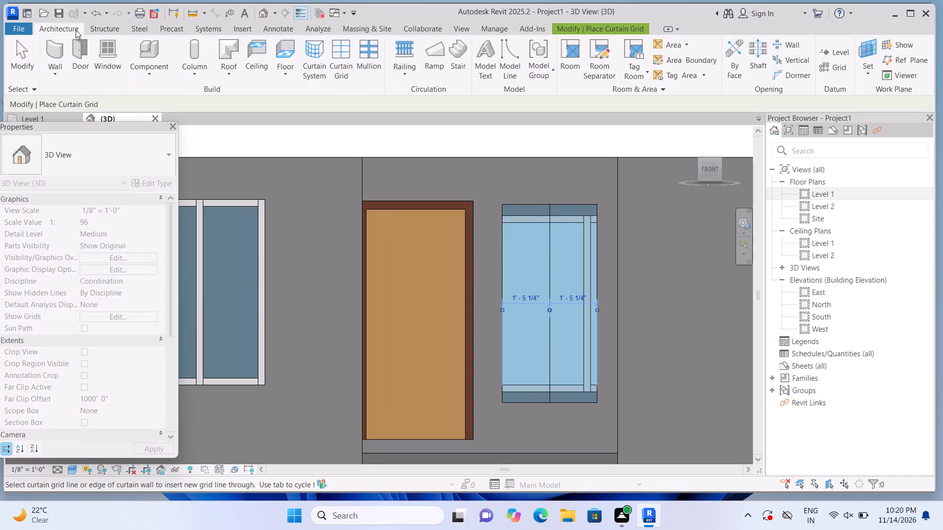
pyautogui.click(379, 73)
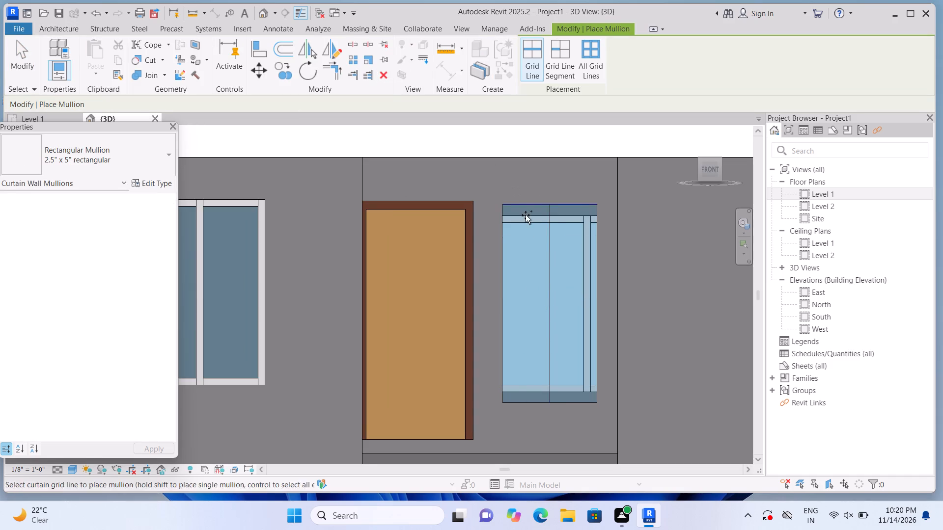
pyautogui.click(551, 253)
pyautogui.click(540, 204)
pyautogui.click(505, 273)
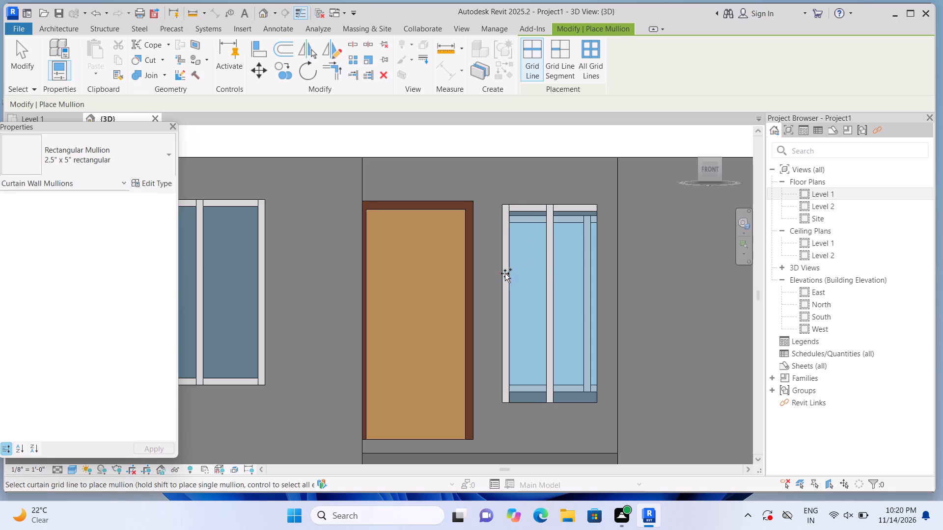
pyautogui.click(591, 286)
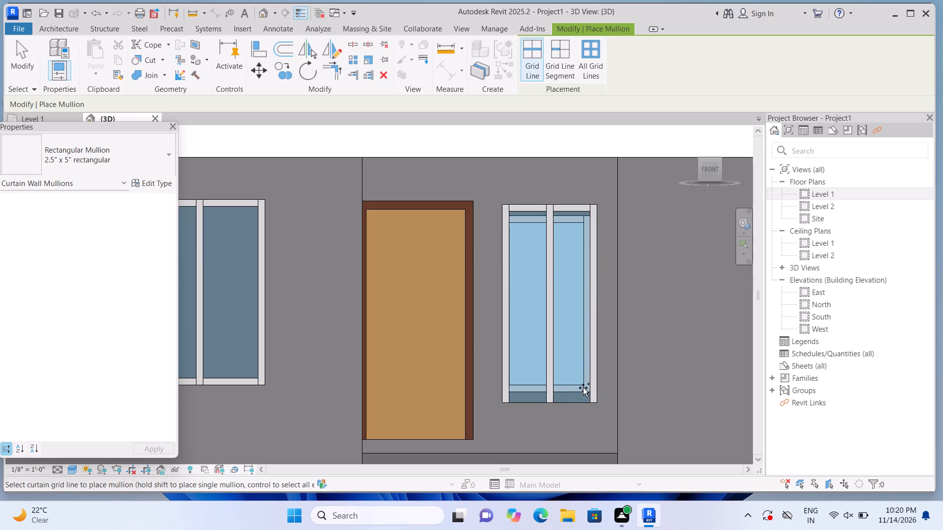
pyautogui.click(581, 405)
pyautogui.scroll(-1, 581, 358)
pyautogui.press('Escape')
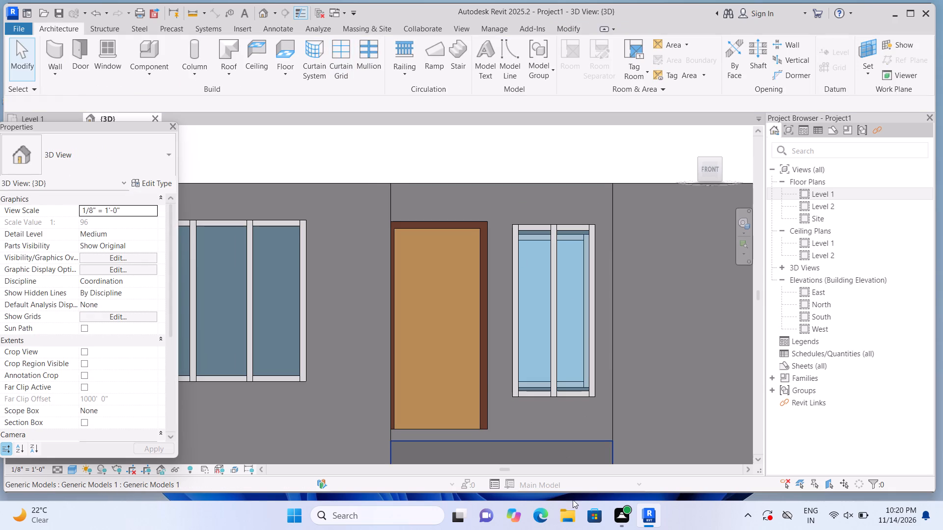
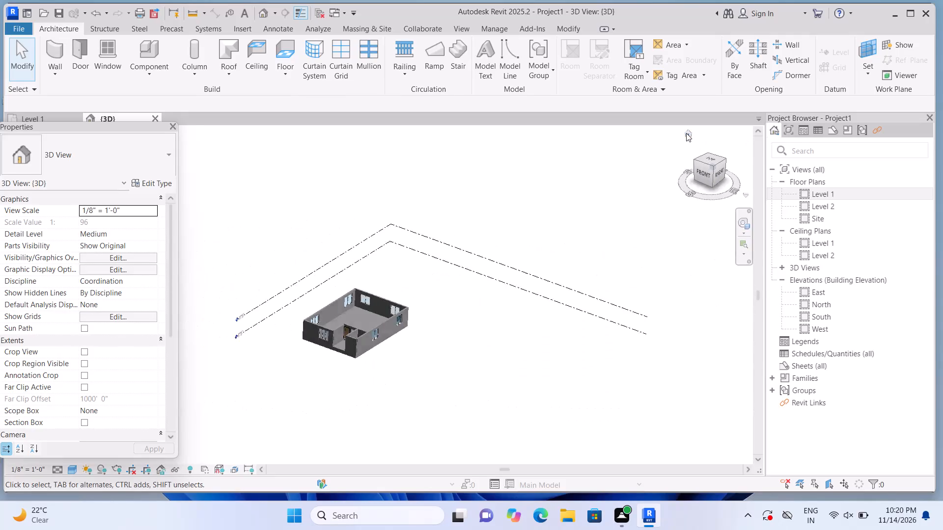
# Extend the front edge of the base slab outward, beyond the wall with the entrance recess.
pyautogui.scroll(3, 247, 350)
pyautogui.moveTo(247, 346); pyautogui.dragTo(339, 414, button='middle')
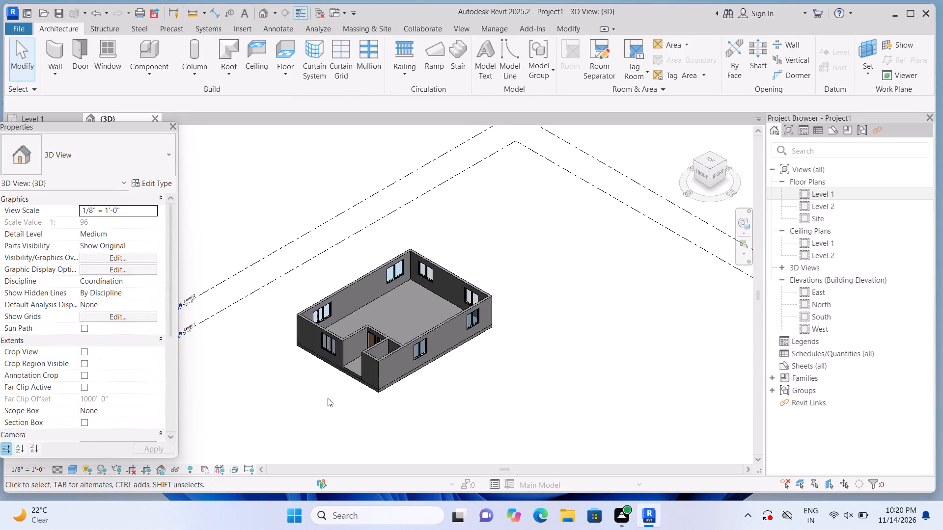
pyautogui.scroll(4, 320, 389)
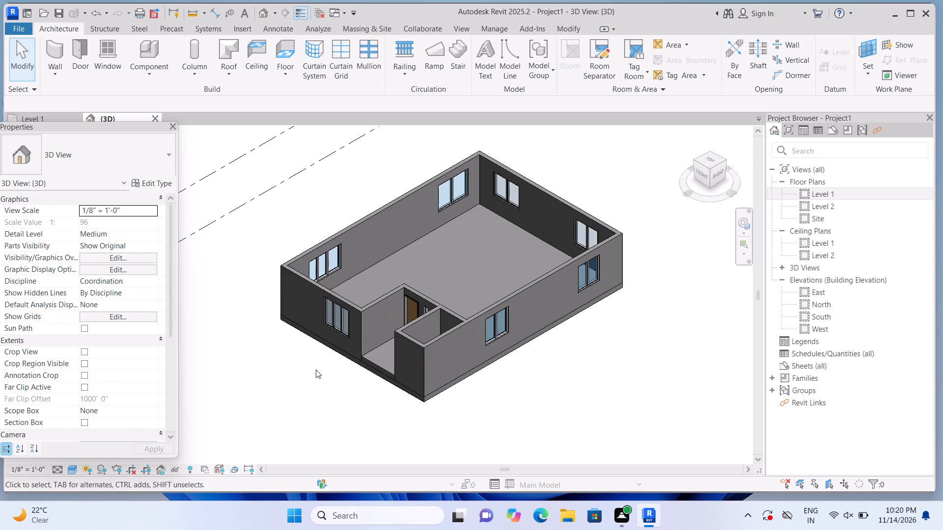
pyautogui.scroll(6, 307, 376)
pyautogui.click(497, 414)
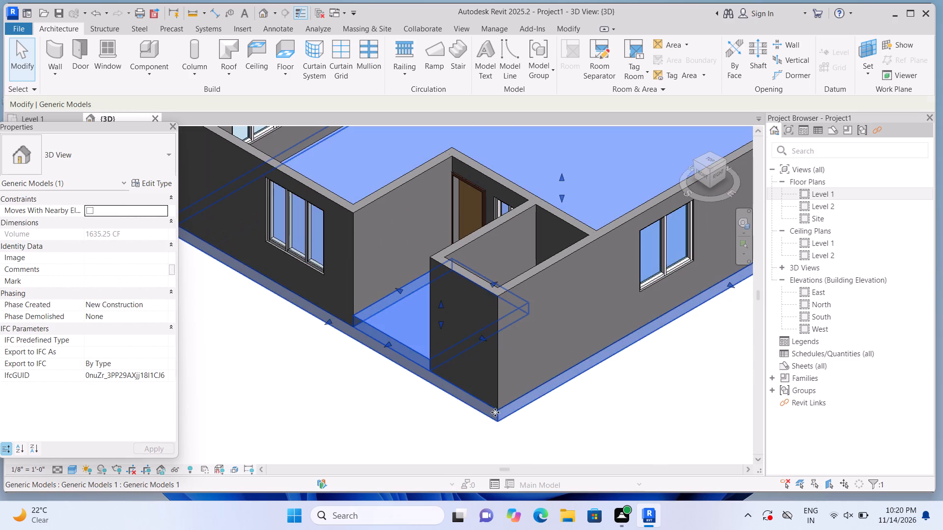
pyautogui.scroll(1, 491, 399)
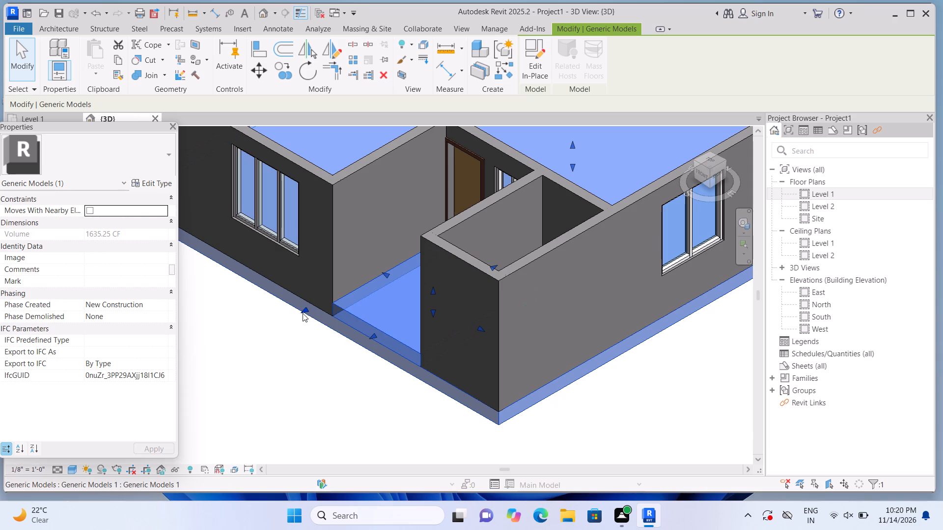
pyautogui.moveTo(304, 308); pyautogui.dragTo(243, 351)
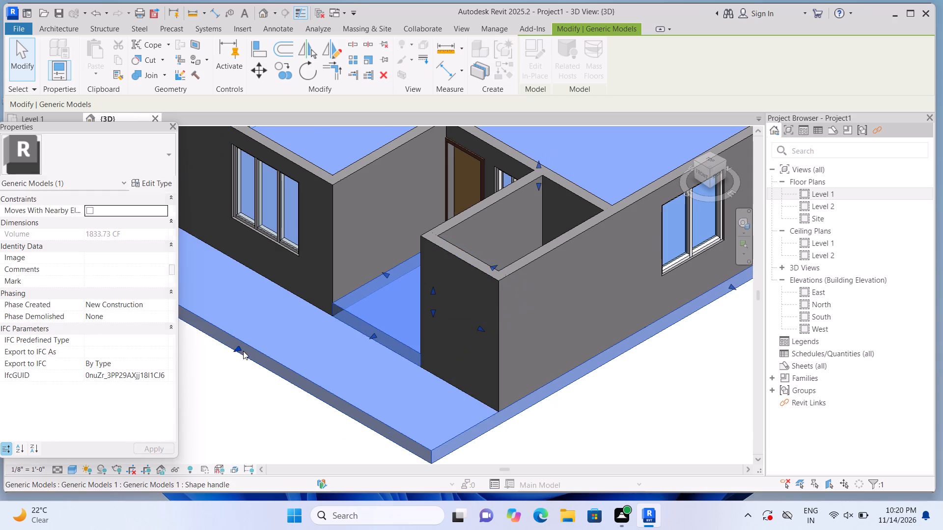
pyautogui.scroll(-1, 255, 353)
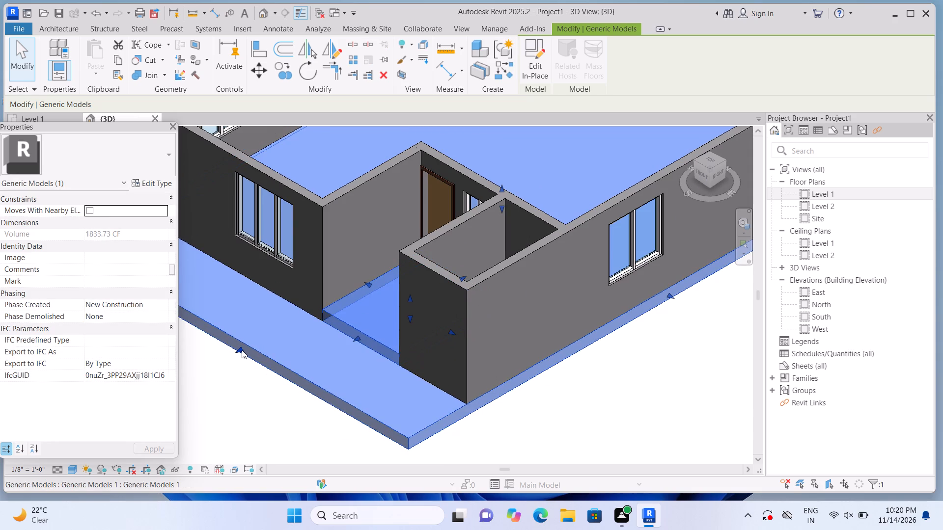
pyautogui.moveTo(240, 348); pyautogui.dragTo(218, 364)
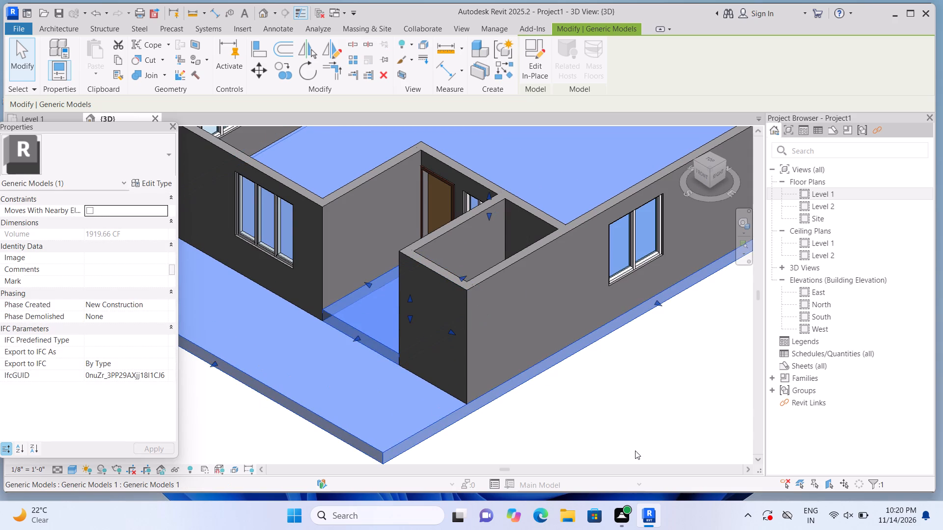
pyautogui.click(635, 450)
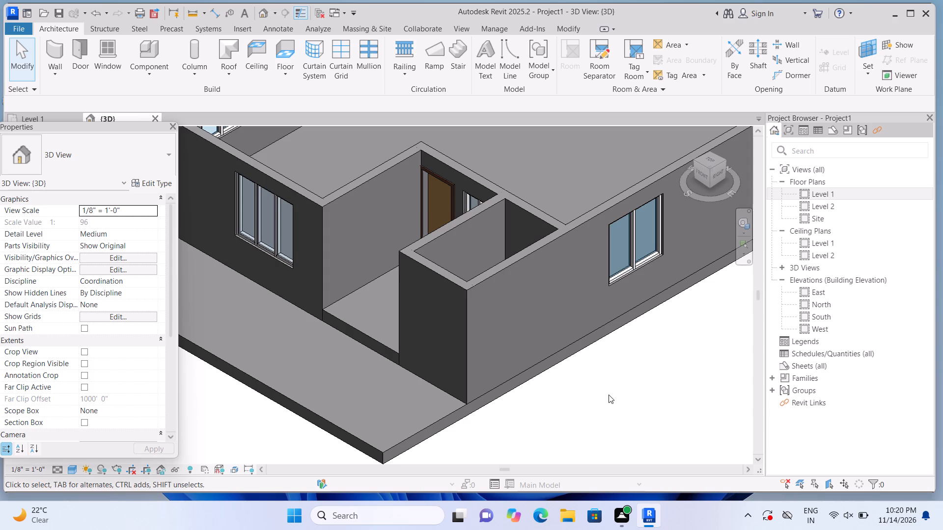
# Extend the right edge of the base slab outward, beyond the building's right side wall.
pyautogui.click(585, 332)
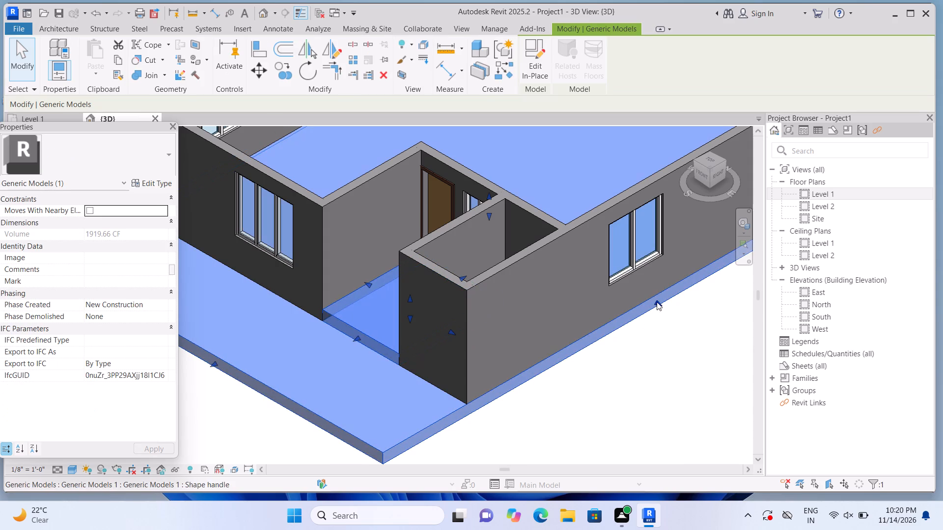
pyautogui.moveTo(657, 302); pyautogui.dragTo(736, 356)
pyautogui.scroll(-2, 721, 342)
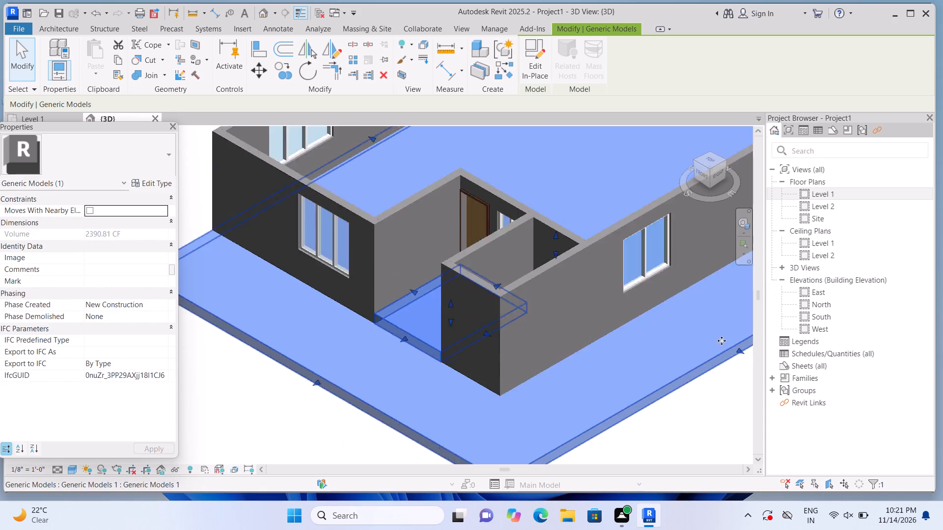
pyautogui.scroll(-2, 721, 341)
pyautogui.click(342, 409)
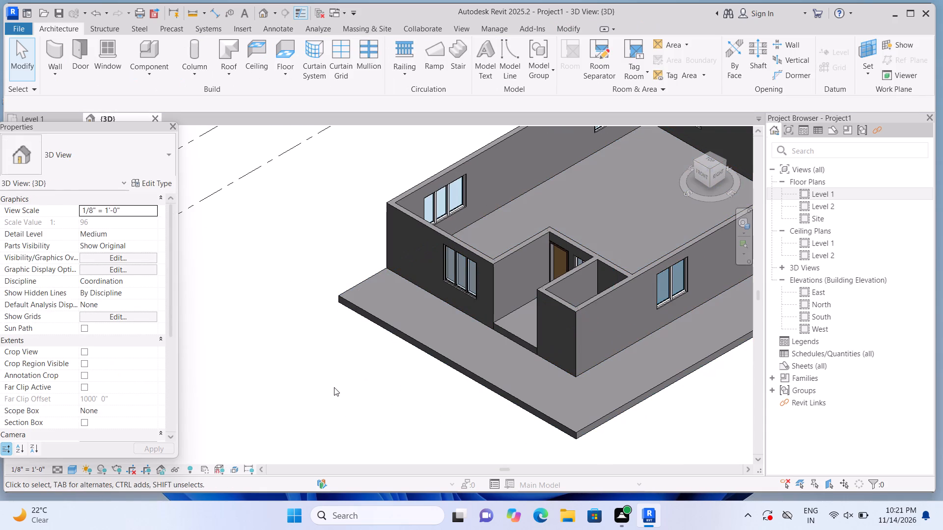
# Extend the left edge of the base slab outward, beyond the building's left side wall.
pyautogui.keyDown('shift'); pyautogui.moveTo(419, 390); pyautogui.dragTo(454, 414, button='middle'); pyautogui.keyUp('shift')
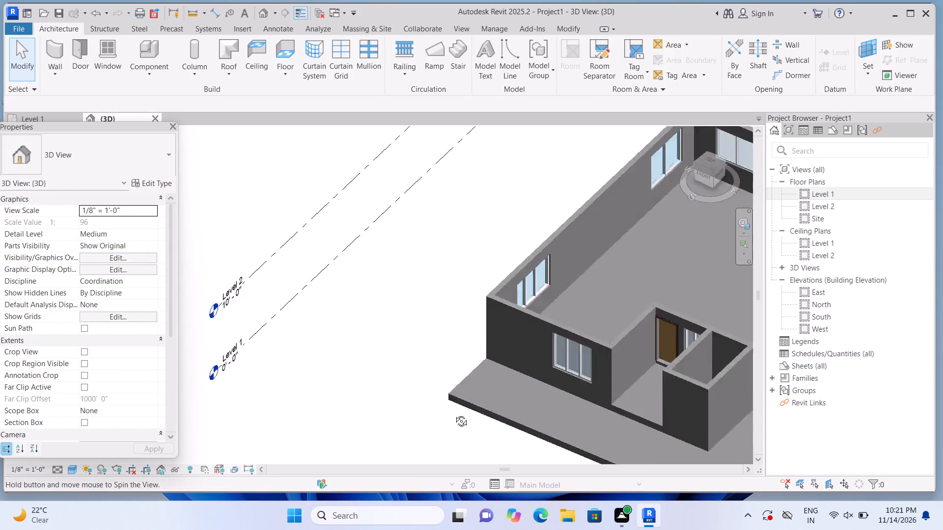
pyautogui.keyDown('shift'); pyautogui.moveTo(454, 414); pyautogui.dragTo(541, 413, button='middle'); pyautogui.keyUp('shift')
pyautogui.moveTo(545, 371); pyautogui.dragTo(213, 38, button='middle')
pyautogui.scroll(2, 276, 142)
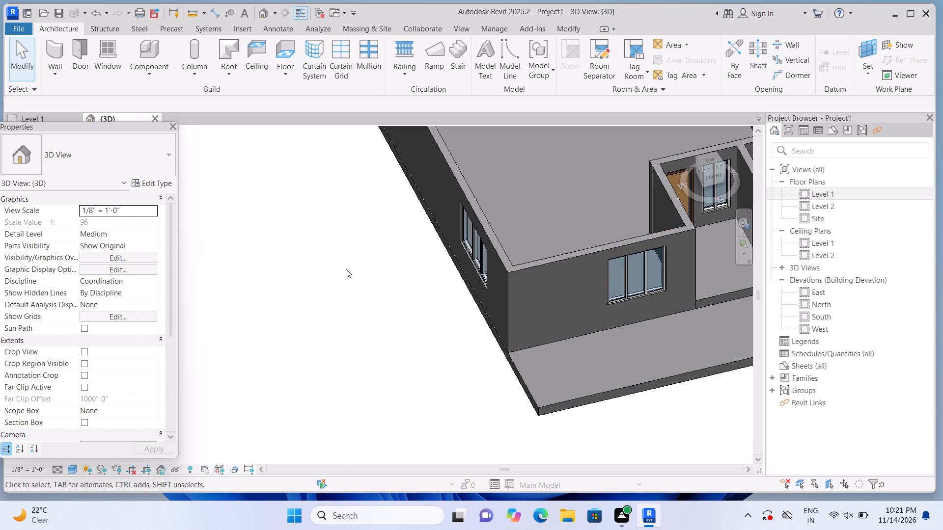
pyautogui.keyDown('shift'); pyautogui.moveTo(347, 268); pyautogui.dragTo(394, 263, button='middle'); pyautogui.keyUp('shift')
pyautogui.moveTo(419, 226); pyautogui.dragTo(410, 227, button='middle')
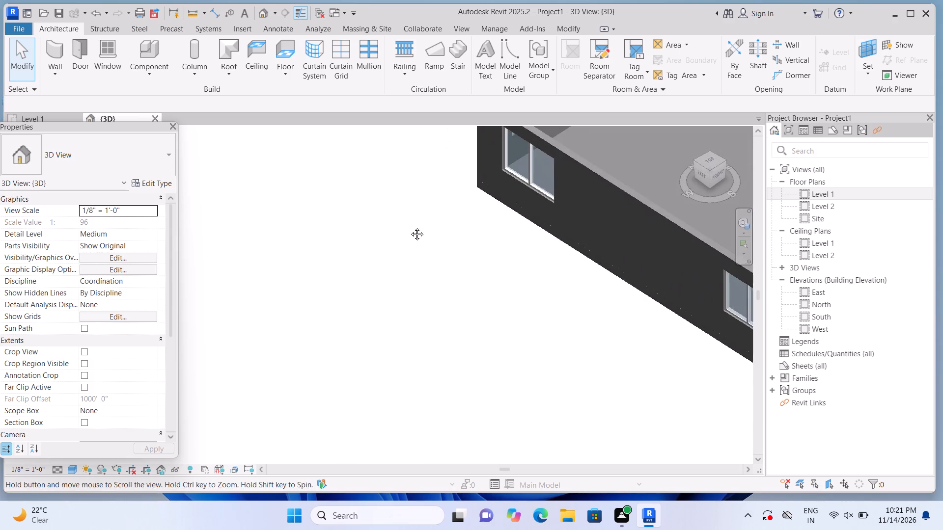
pyautogui.moveTo(410, 227); pyautogui.dragTo(170, 278, button='middle')
pyautogui.keyDown('shift'); pyautogui.moveTo(275, 351); pyautogui.dragTo(292, 317, button='middle'); pyautogui.keyUp('shift')
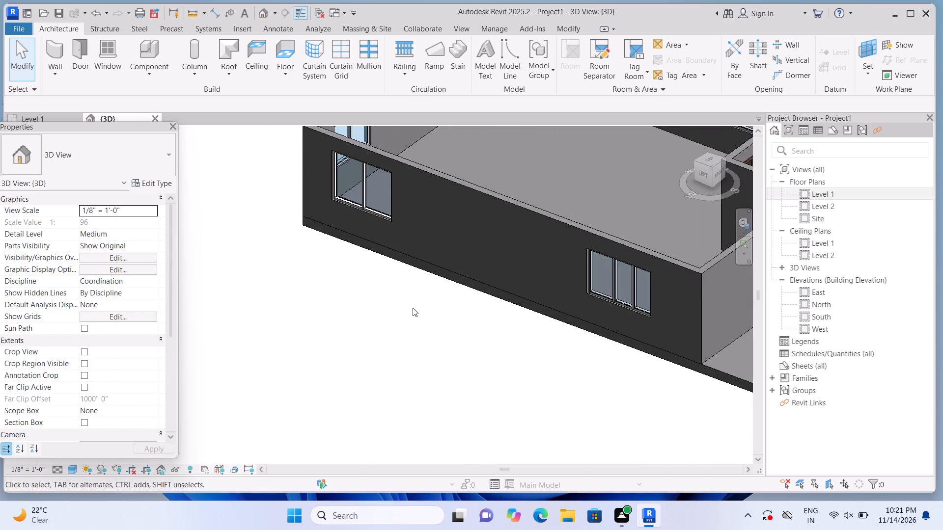
pyautogui.scroll(2, 414, 309)
pyautogui.click(438, 264)
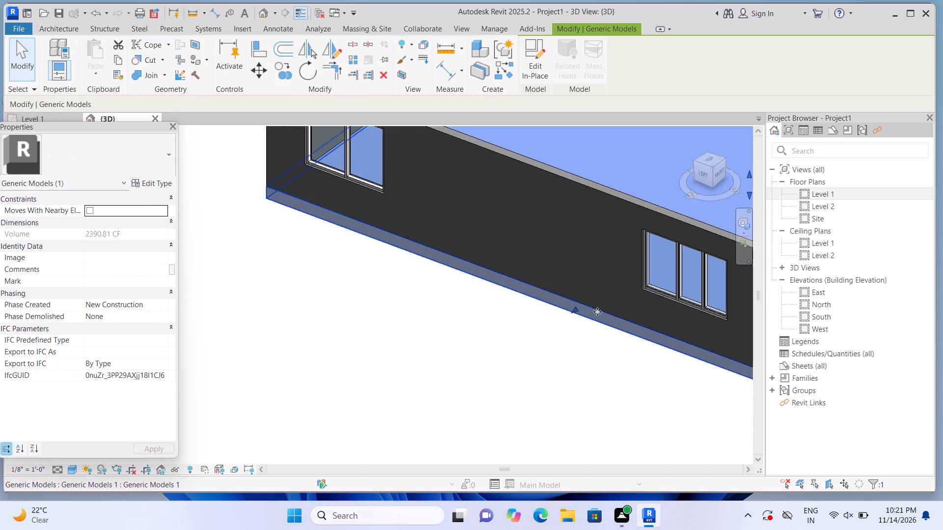
pyautogui.moveTo(572, 305); pyautogui.dragTo(513, 367)
pyautogui.scroll(-2, 518, 338)
# Extend the back edge of the base slab outward, beyond the building's rear wall.
pyautogui.keyDown('shift'); pyautogui.moveTo(209, 375); pyautogui.dragTo(214, 384, button='middle'); pyautogui.keyUp('shift')
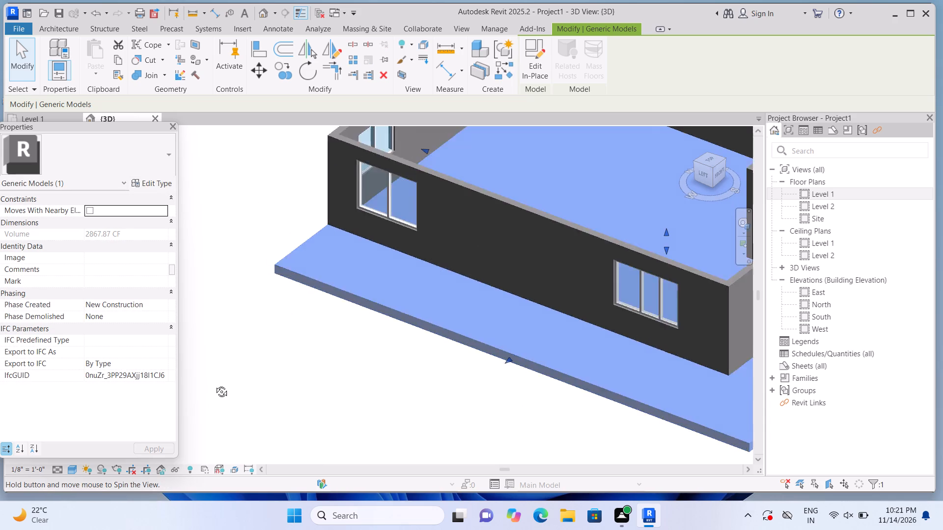
pyautogui.keyDown('shift'); pyautogui.moveTo(214, 384); pyautogui.dragTo(351, 405, button='middle'); pyautogui.keyUp('shift')
pyautogui.scroll(2, 354, 404)
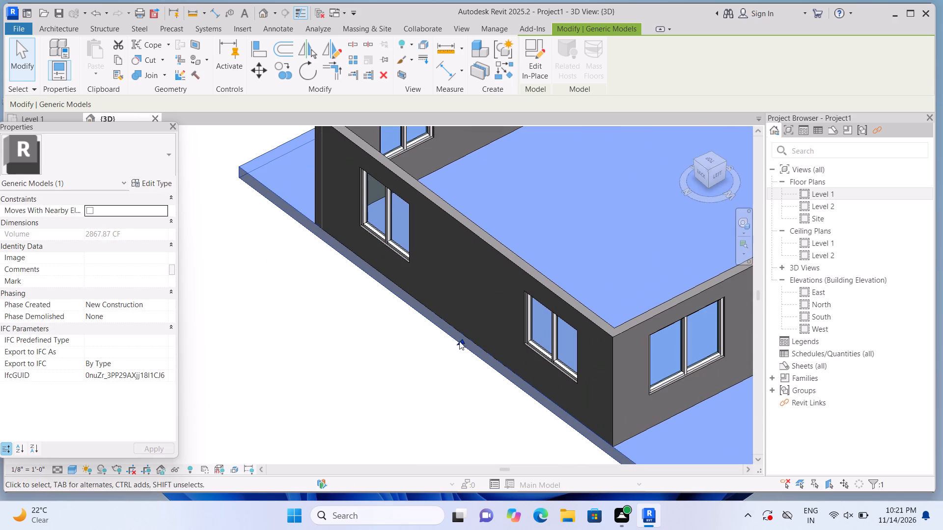
pyautogui.moveTo(460, 340); pyautogui.dragTo(388, 409)
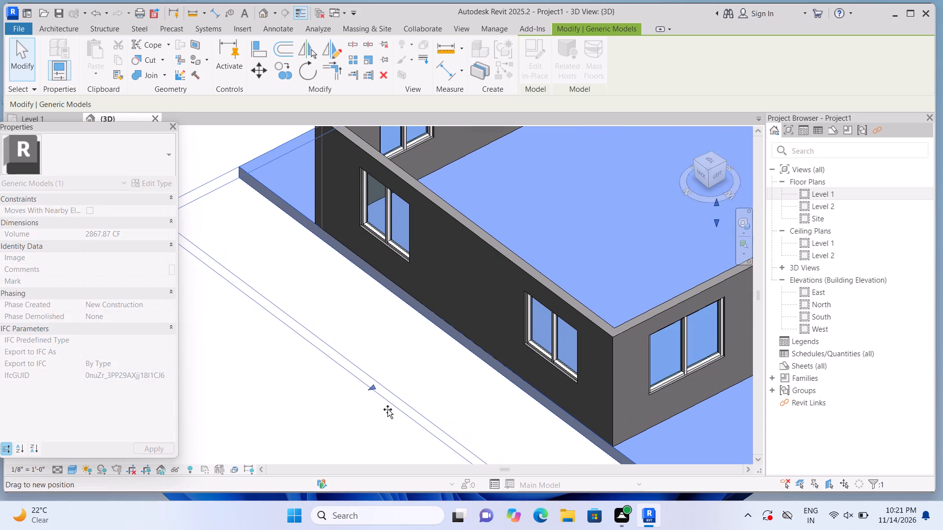
pyautogui.moveTo(388, 409); pyautogui.dragTo(385, 412)
pyautogui.scroll(-5, 380, 395)
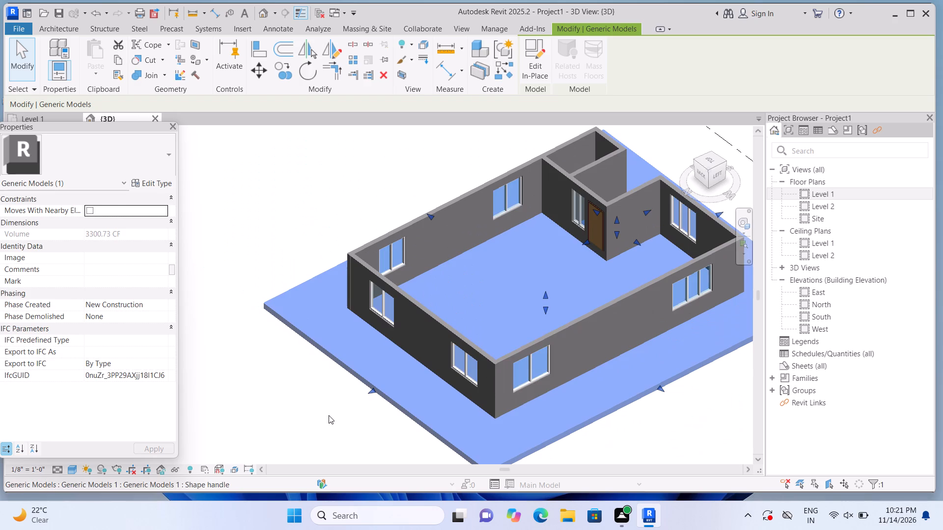
pyautogui.click(329, 416)
# Examine the building and its widened base slab from the sides and the front.
pyautogui.keyDown('shift'); pyautogui.moveTo(296, 393); pyautogui.dragTo(218, 367, button='middle'); pyautogui.keyUp('shift')
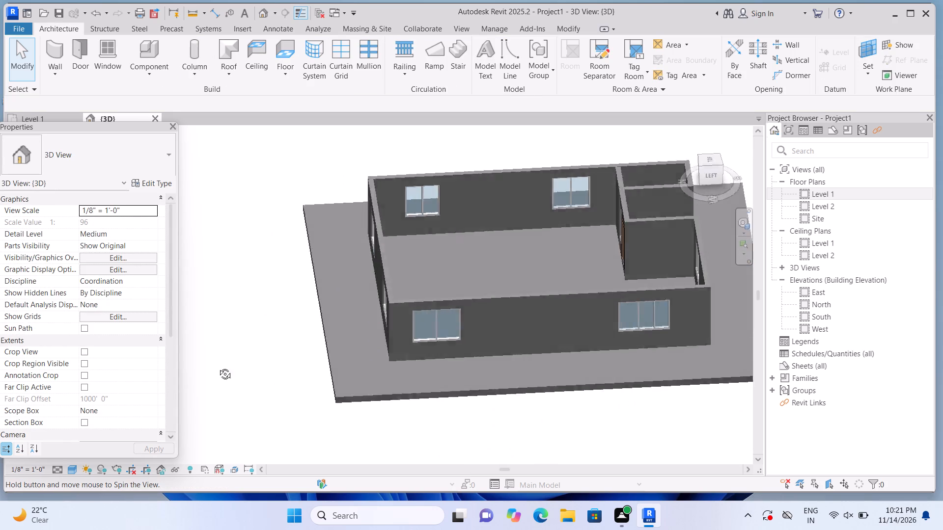
pyautogui.keyDown('shift'); pyautogui.moveTo(218, 367); pyautogui.dragTo(106, 289, button='middle'); pyautogui.keyUp('shift')
pyautogui.keyDown('shift'); pyautogui.scroll(1, 106, 290); pyautogui.keyUp('shift')
pyautogui.keyDown('shift'); pyautogui.moveTo(504, 399); pyautogui.dragTo(386, 405, button='middle'); pyautogui.keyUp('shift')
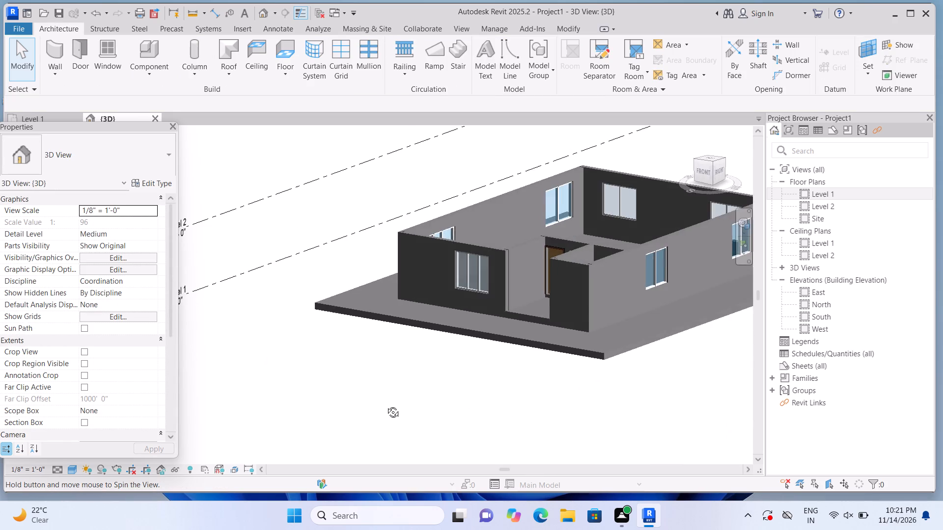
pyautogui.keyDown('shift'); pyautogui.moveTo(386, 405); pyautogui.dragTo(386, 405, button='middle'); pyautogui.keyUp('shift')
pyautogui.scroll(2, 460, 428)
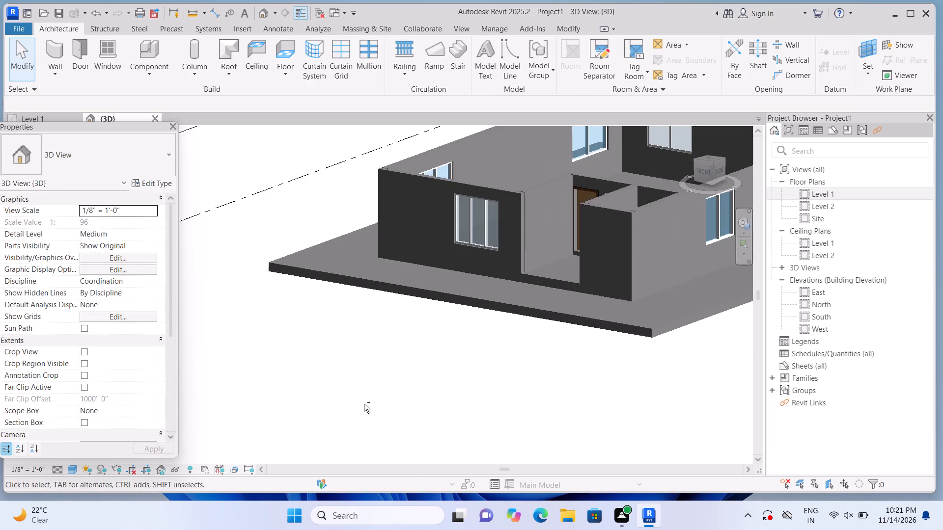
pyautogui.keyDown('shift'); pyautogui.moveTo(363, 400); pyautogui.dragTo(458, 435, button='middle'); pyautogui.keyUp('shift')
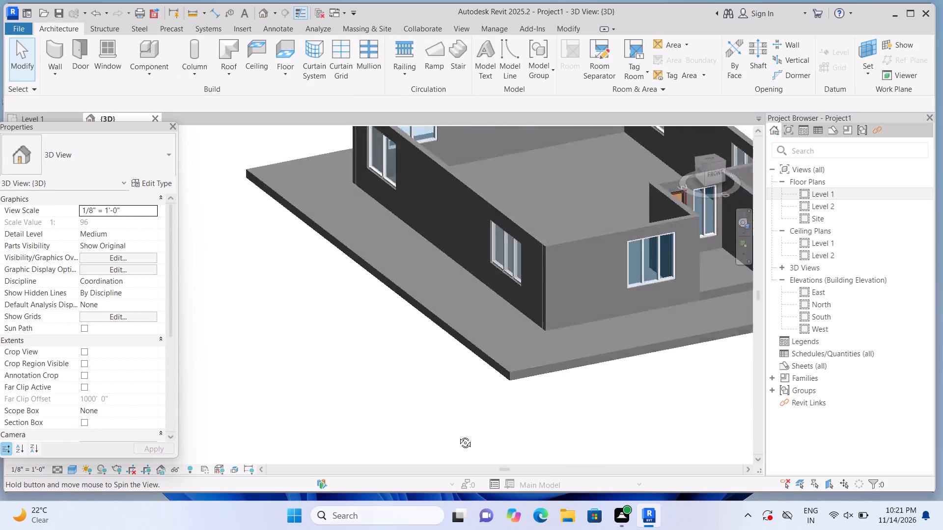
pyautogui.keyDown('shift'); pyautogui.moveTo(458, 435); pyautogui.dragTo(339, 414, button='middle'); pyautogui.keyUp('shift')
pyautogui.scroll(1, 422, 404)
pyautogui.moveTo(422, 401); pyautogui.dragTo(387, 421, button='middle')
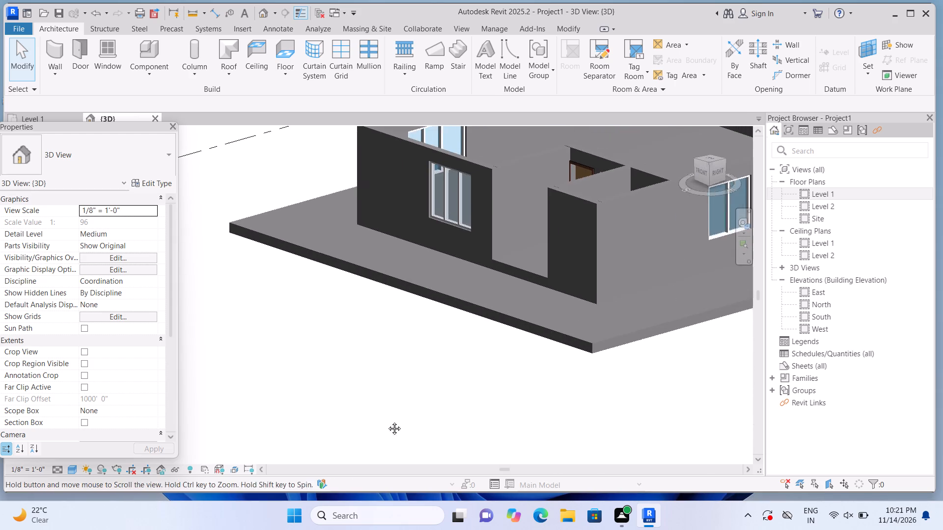
pyautogui.moveTo(387, 421); pyautogui.dragTo(353, 443, button='middle')
pyautogui.middleClick(353, 443)
pyautogui.scroll(-2, 353, 443)
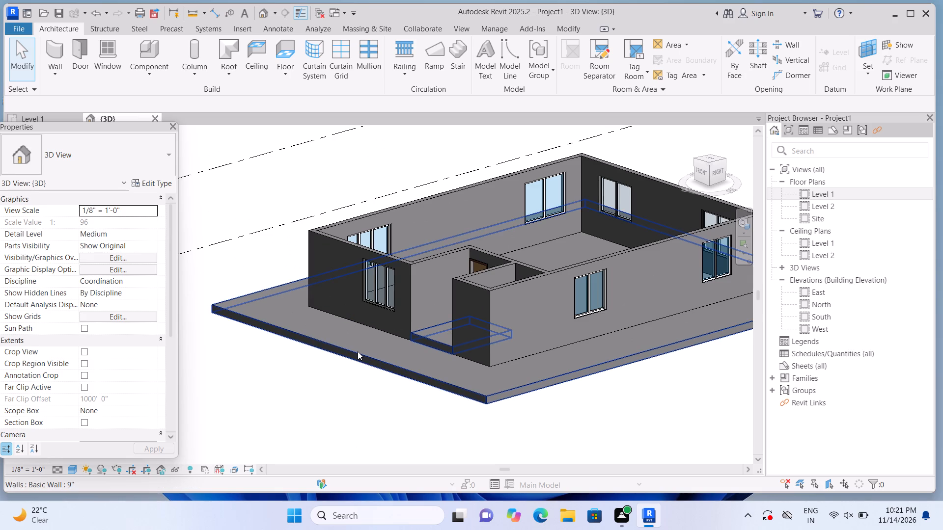
pyautogui.scroll(-1, 359, 349)
pyautogui.scroll(1, 381, 375)
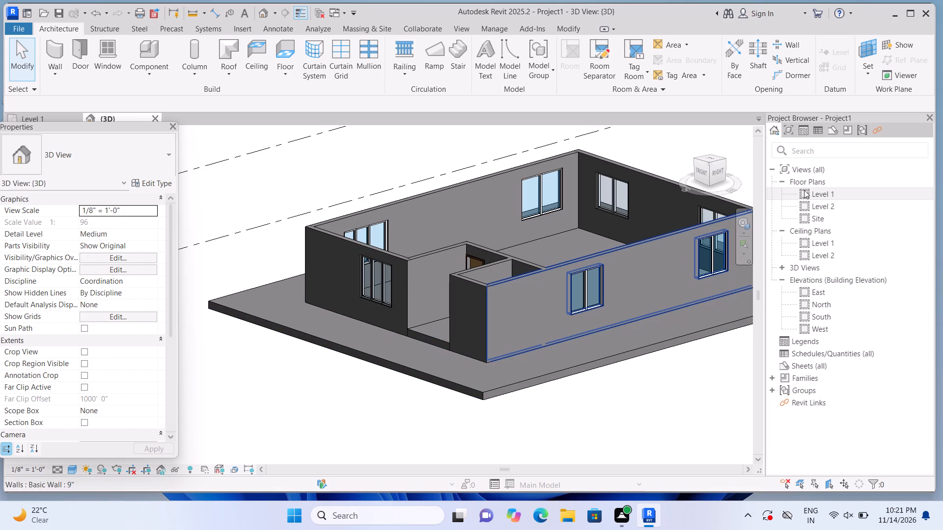
# In the Level 1 plan, create a footprint roof based on Level 2 with a rectangular boundary spanning the building's outer wall corners.
pyautogui.doubleClick(804, 190)
pyautogui.scroll(-6, 458, 336)
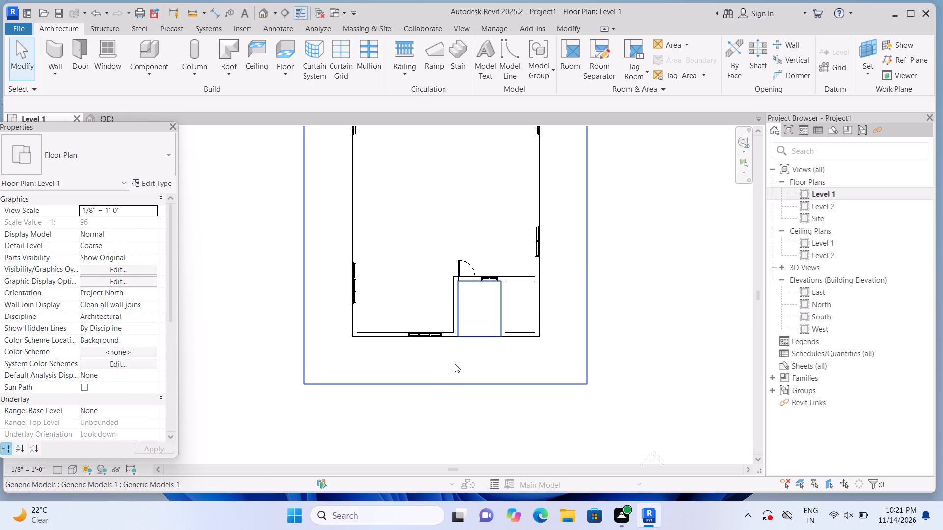
pyautogui.moveTo(455, 364); pyautogui.dragTo(427, 444, button='middle')
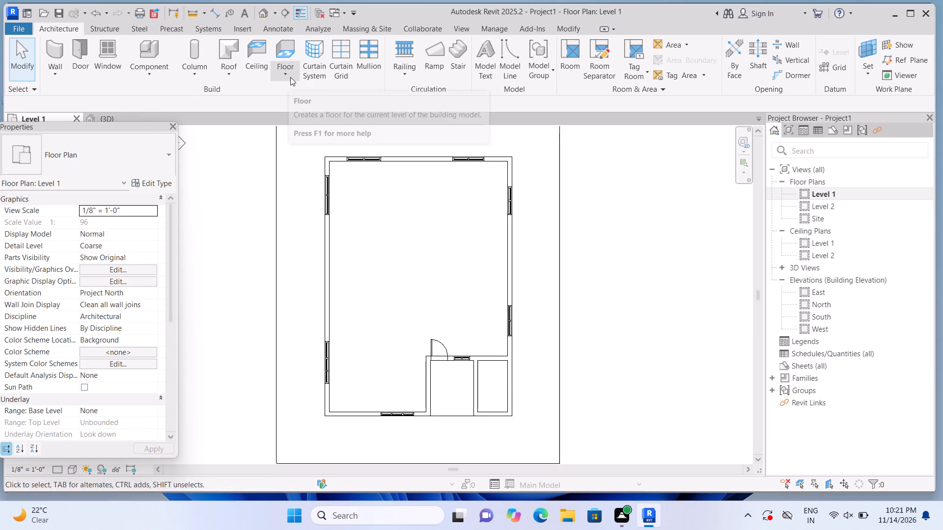
pyautogui.click(234, 77)
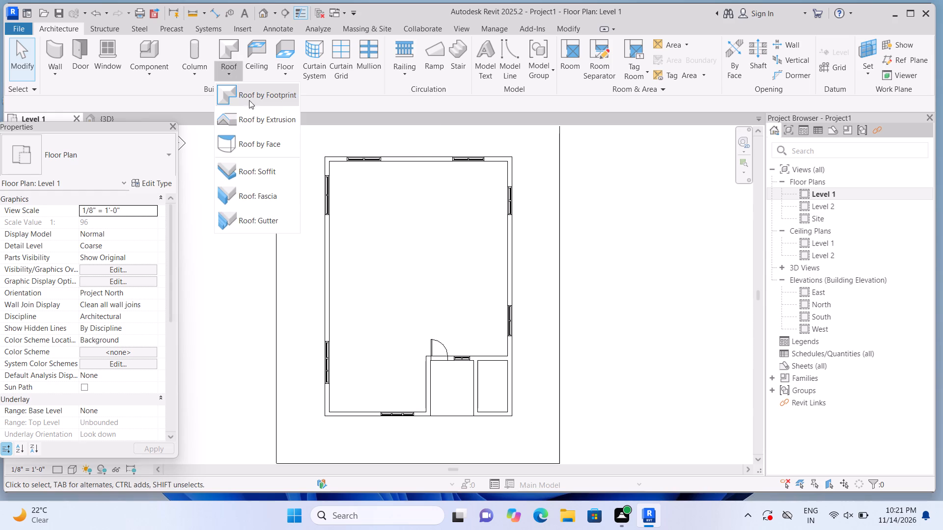
pyautogui.click(255, 106)
pyautogui.click(256, 100)
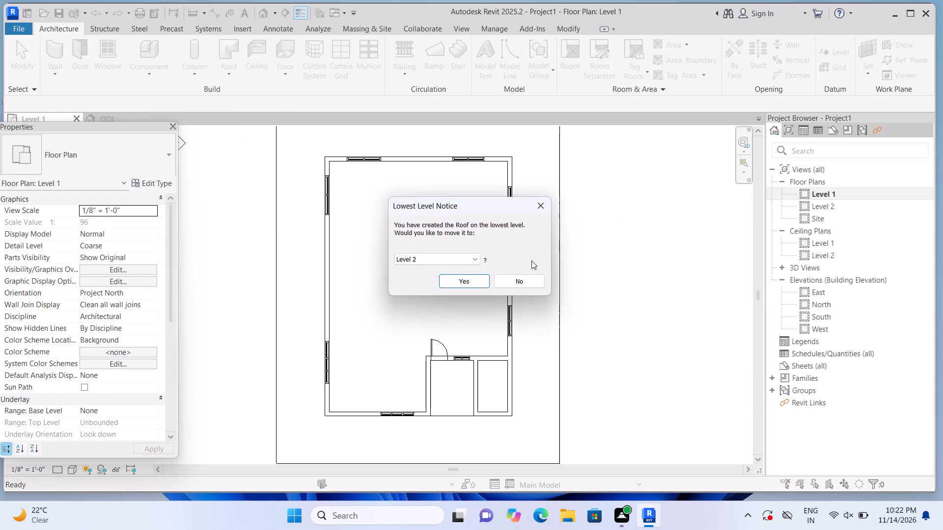
pyautogui.click(478, 280)
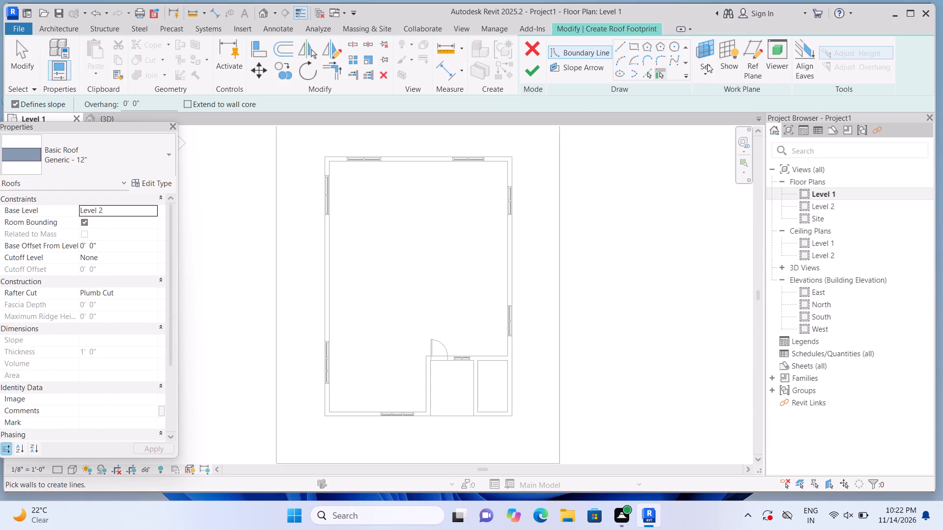
pyautogui.click(707, 64)
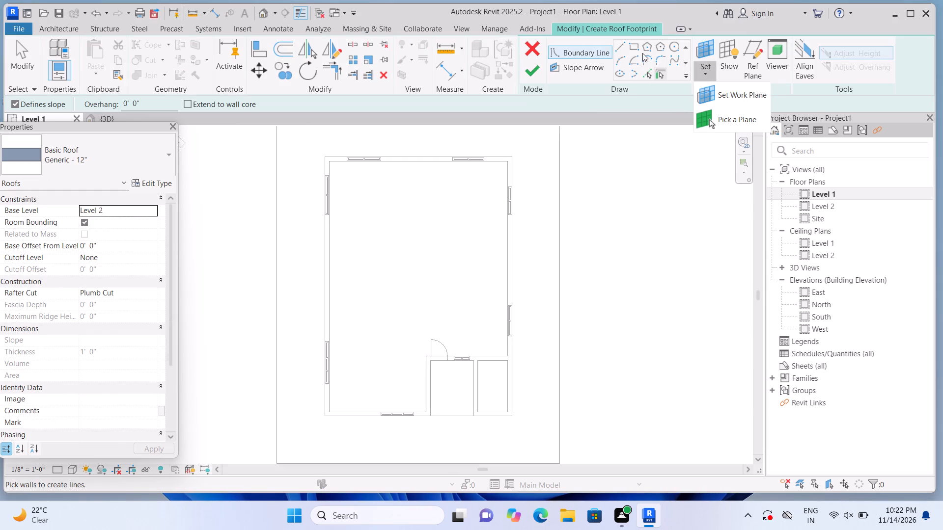
pyautogui.click(632, 48)
pyautogui.scroll(1, 363, 185)
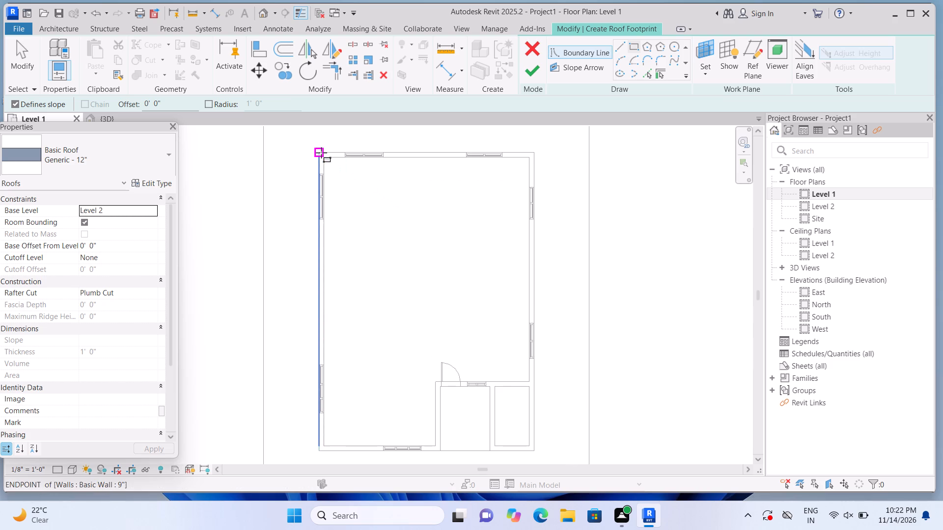
pyautogui.click(321, 153)
pyautogui.moveTo(565, 354); pyautogui.dragTo(521, 234, button='middle')
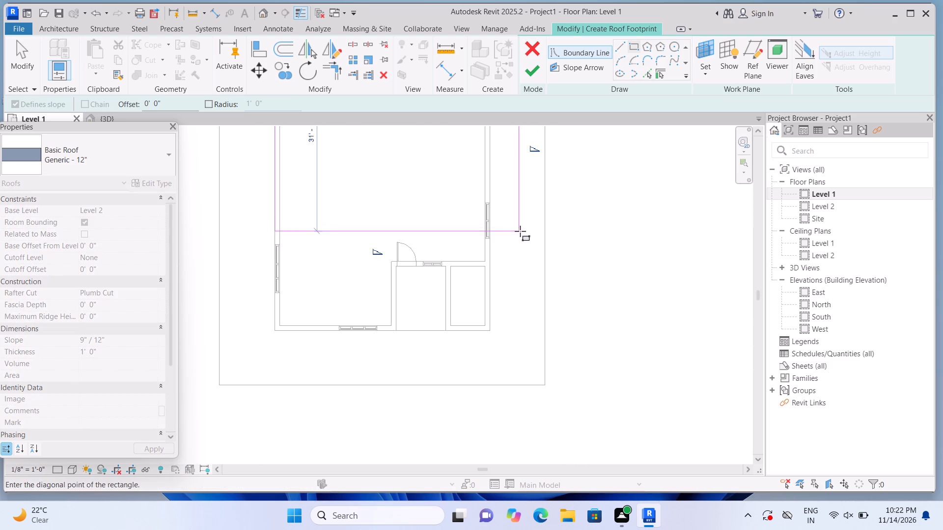
pyautogui.click(493, 328)
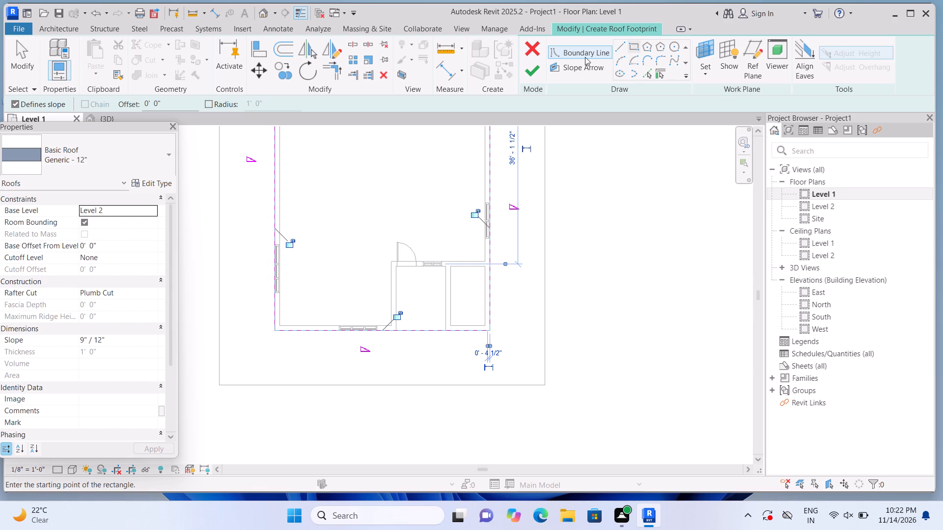
pyautogui.click(537, 63)
# In the 3D view, set the new roof's slope to 0" / 12".
pyautogui.scroll(-2, 576, 196)
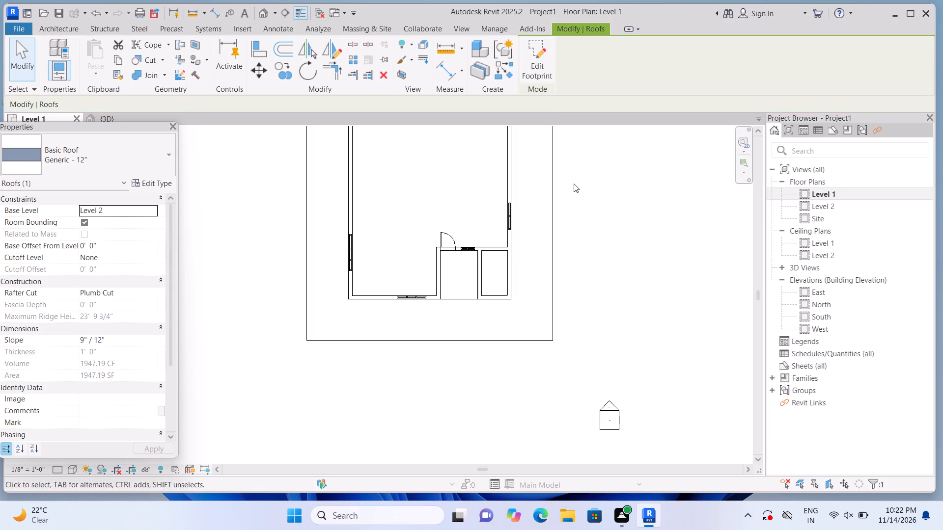
pyautogui.moveTo(574, 185); pyautogui.dragTo(549, 310, button='middle')
pyautogui.click(260, 4)
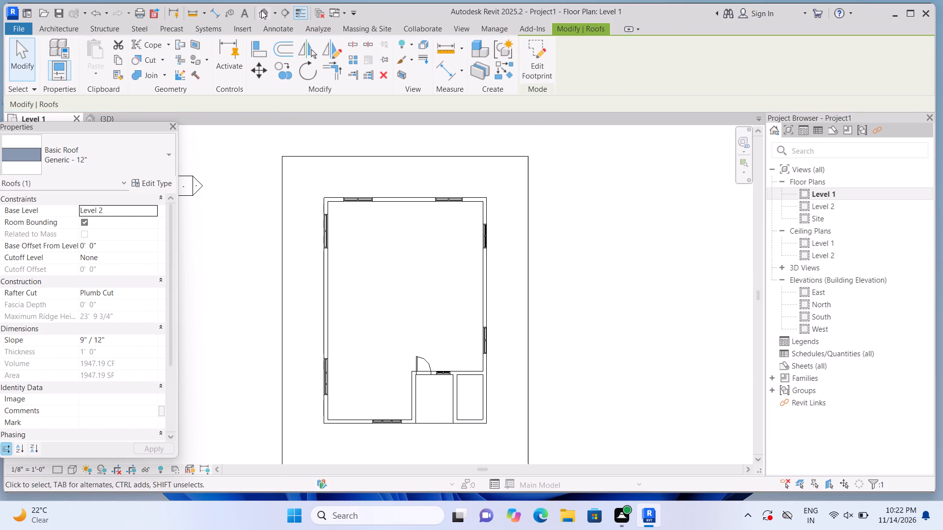
pyautogui.click(261, 10)
pyautogui.scroll(-1, 380, 196)
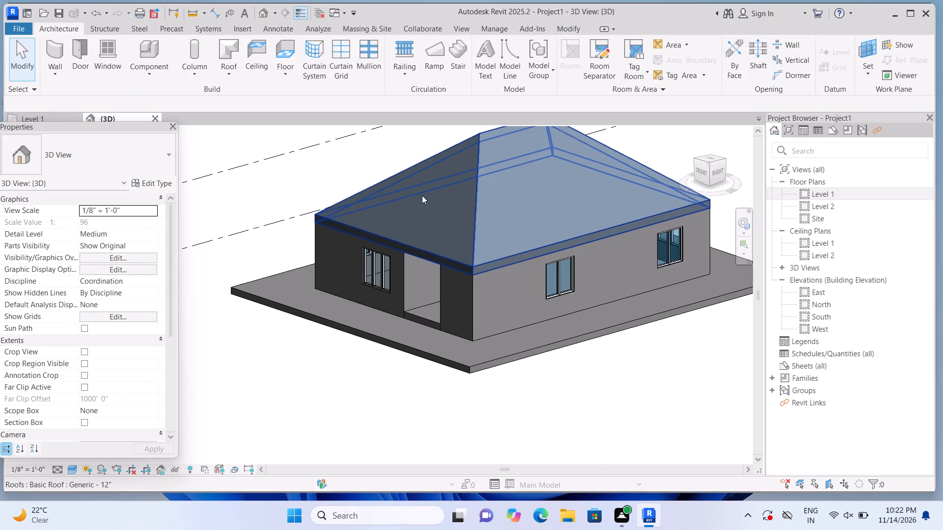
pyautogui.click(422, 195)
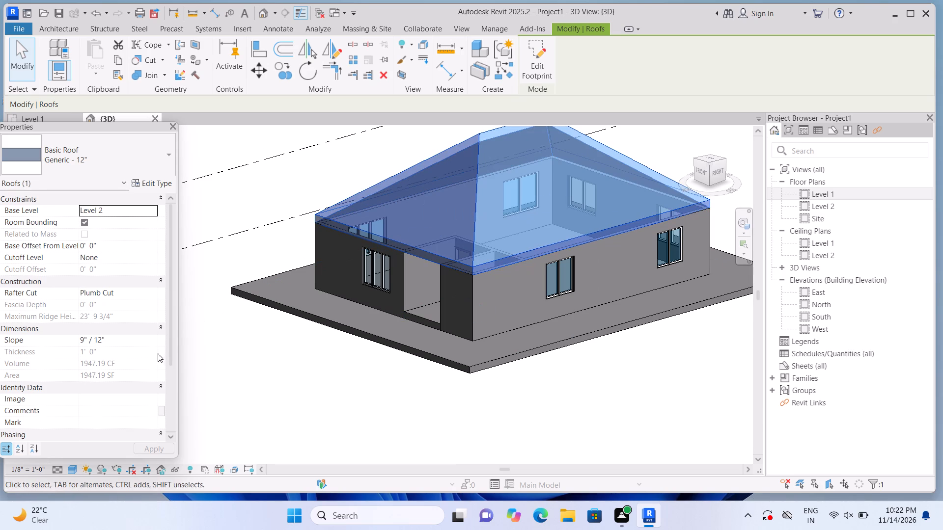
pyautogui.click(136, 341)
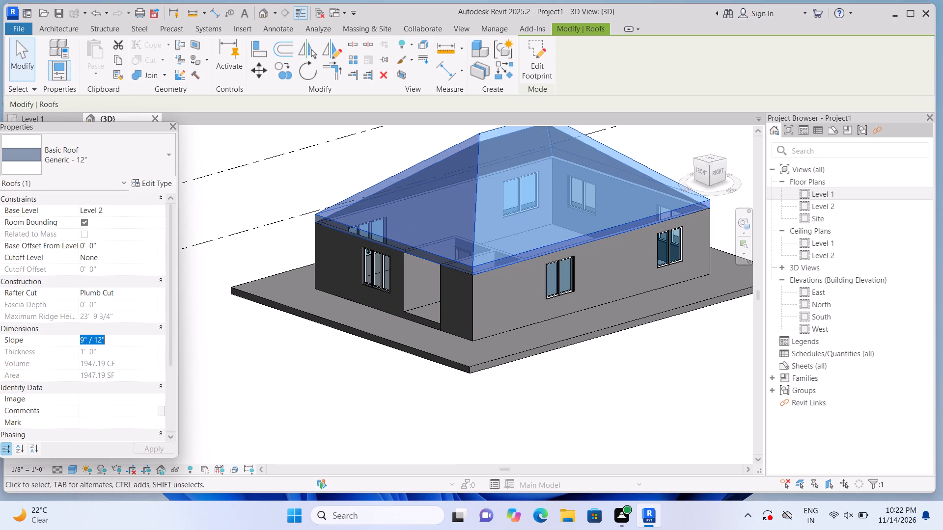
pyautogui.press('BackSpace')
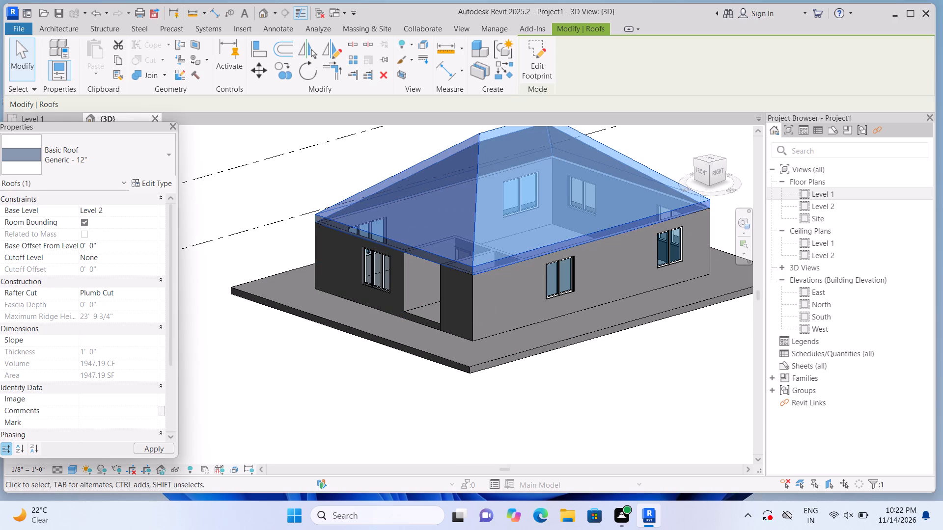
pyautogui.press('0')
pyautogui.press('Return')
pyautogui.click(287, 415)
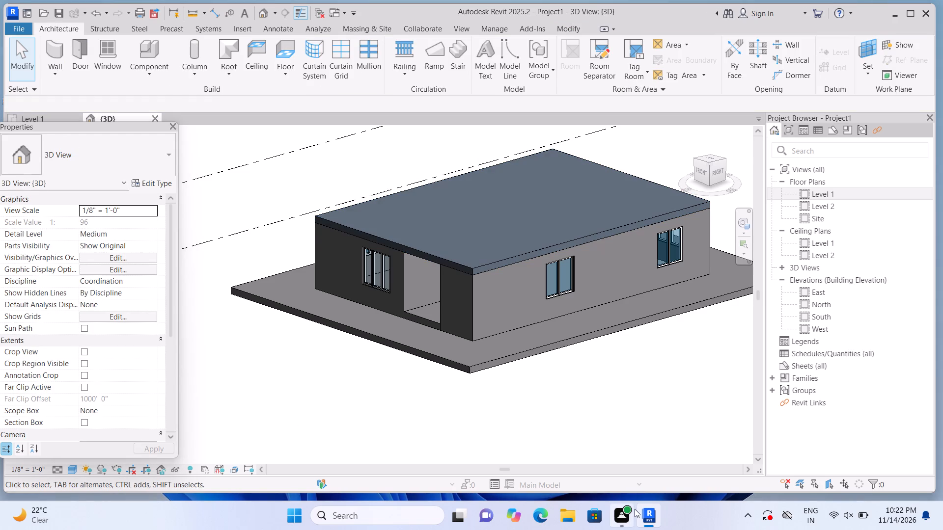
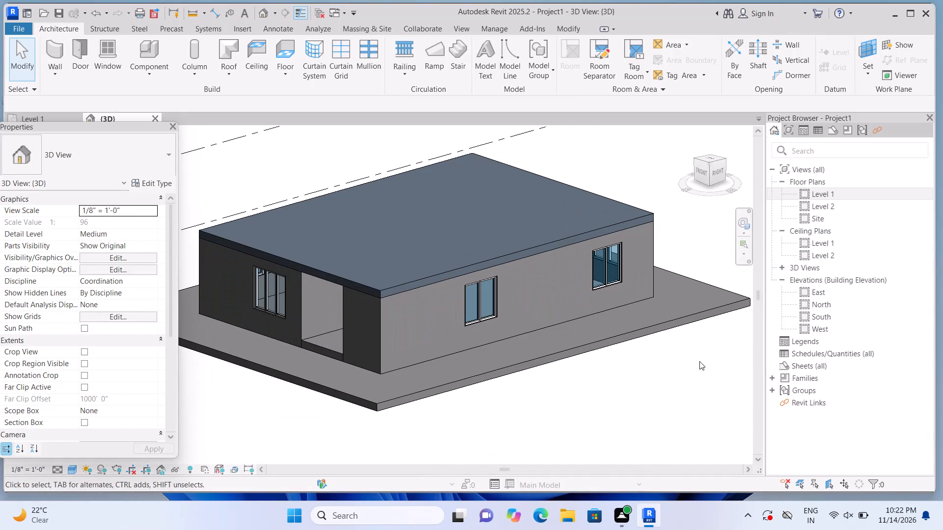
# In the Level 2 floor plan, draw a Basic Wall of type 9" along the building's back edge, from corner to corner.
pyautogui.doubleClick(804, 205)
pyautogui.scroll(-1, 744, 294)
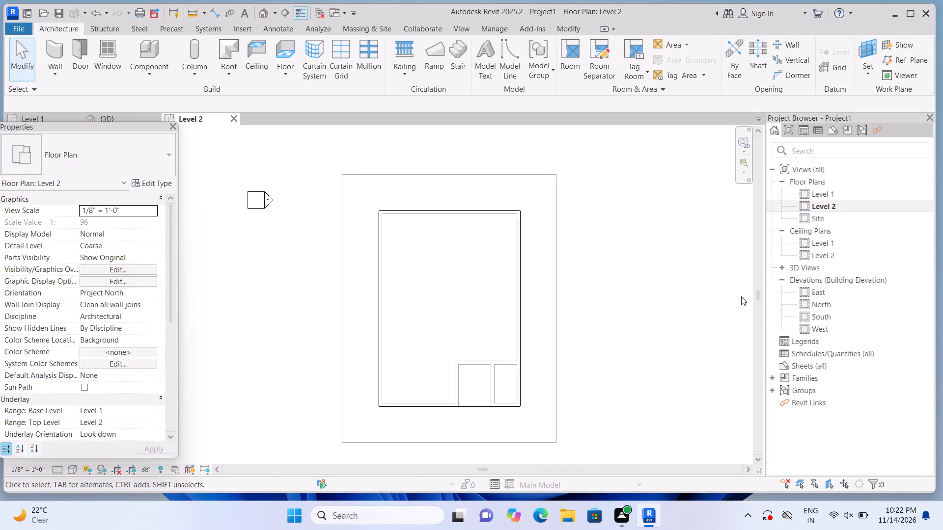
pyautogui.scroll(1, 519, 339)
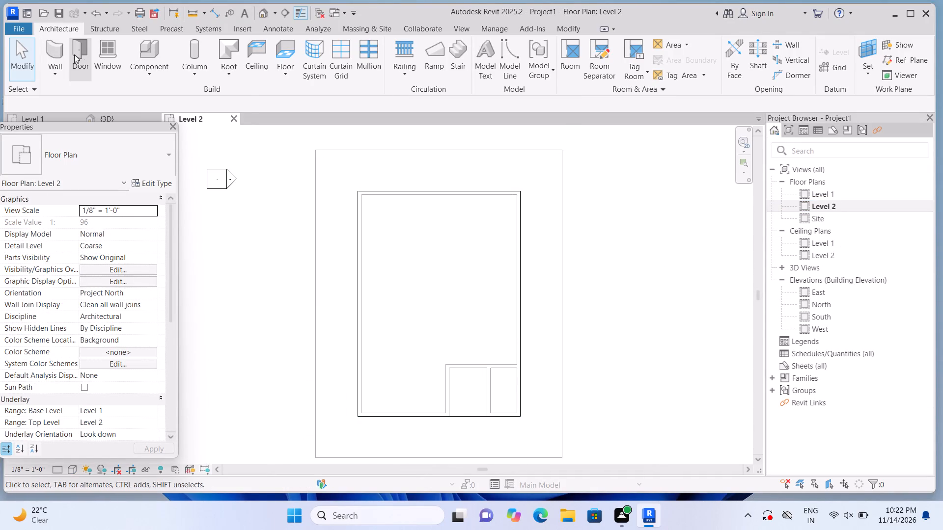
pyautogui.click(57, 48)
pyautogui.click(163, 150)
pyautogui.scroll(1, 121, 291)
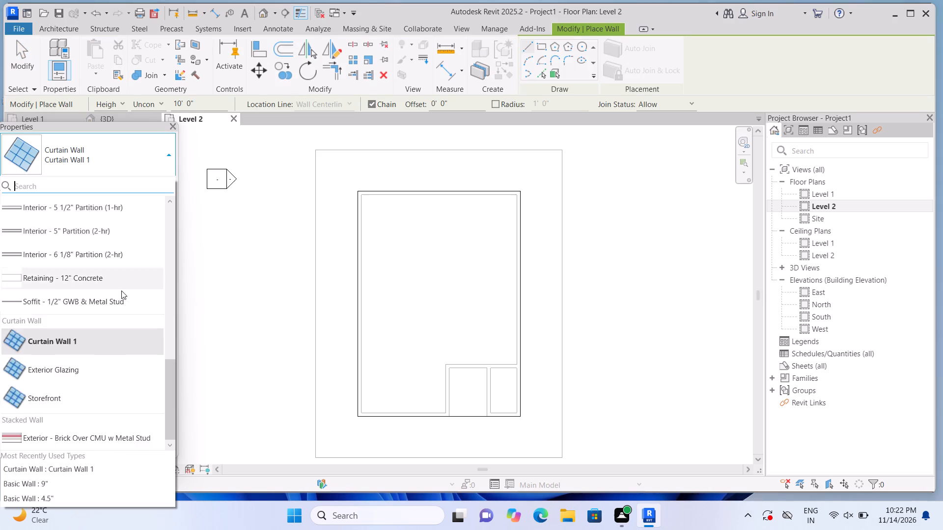
pyautogui.scroll(5, 121, 291)
pyautogui.scroll(5, 119, 243)
pyautogui.click(109, 239)
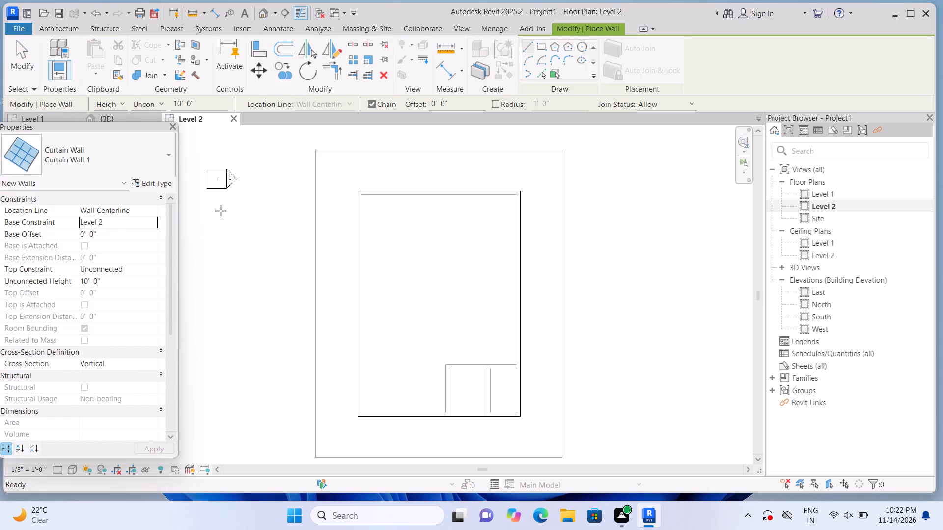
pyautogui.scroll(2, 320, 184)
pyautogui.scroll(5, 360, 184)
pyautogui.scroll(1, 402, 201)
pyautogui.moveTo(393, 201); pyautogui.dragTo(341, 211, button='middle')
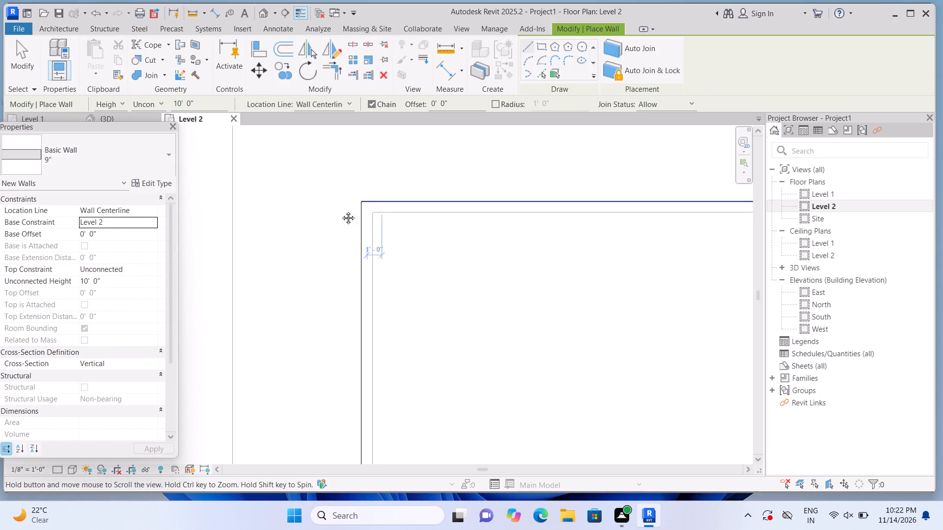
pyautogui.moveTo(341, 211); pyautogui.dragTo(241, 181, button='middle')
pyautogui.scroll(7, 226, 186)
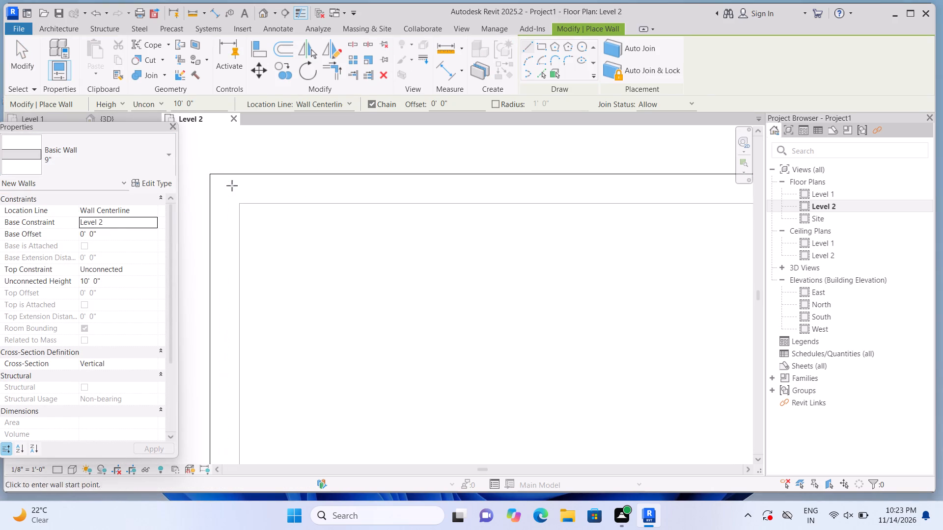
pyautogui.scroll(1, 232, 185)
pyautogui.click(229, 189)
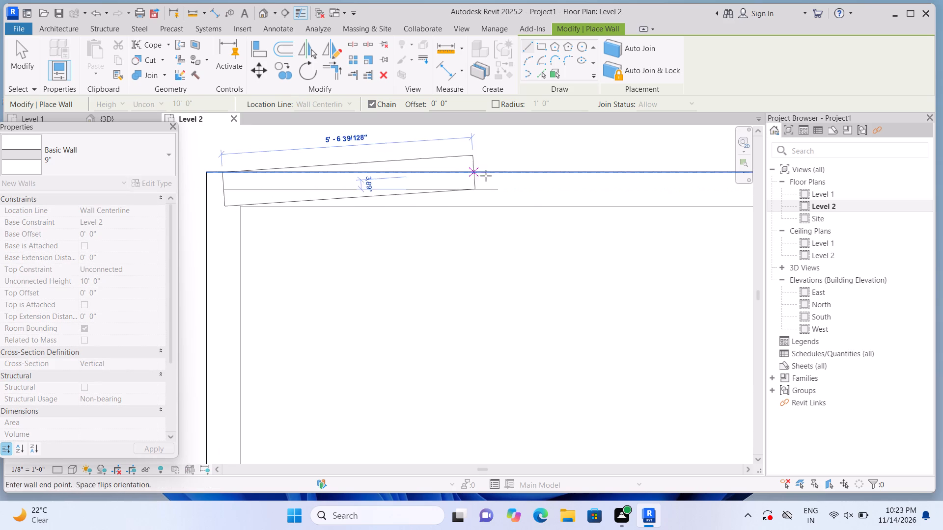
pyautogui.moveTo(551, 192); pyautogui.dragTo(276, 191, button='middle')
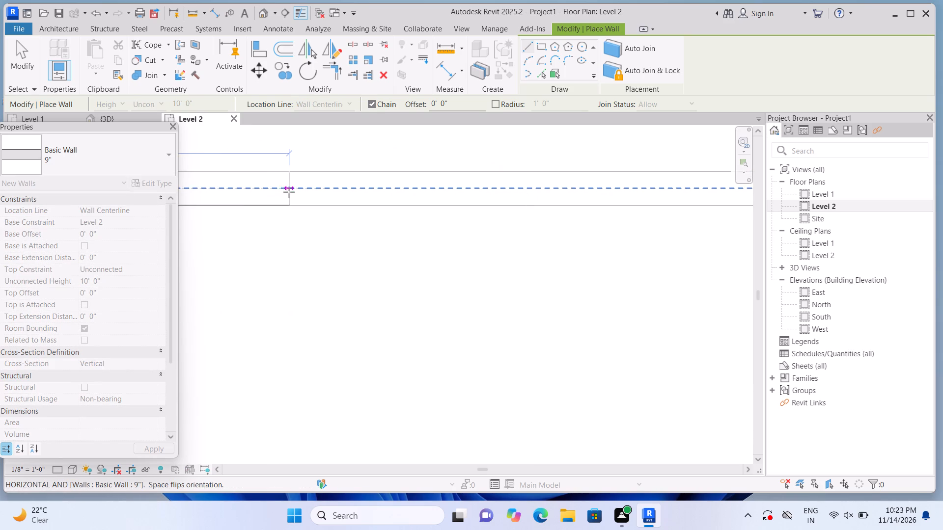
pyautogui.scroll(-13, 290, 193)
pyautogui.scroll(2, 474, 197)
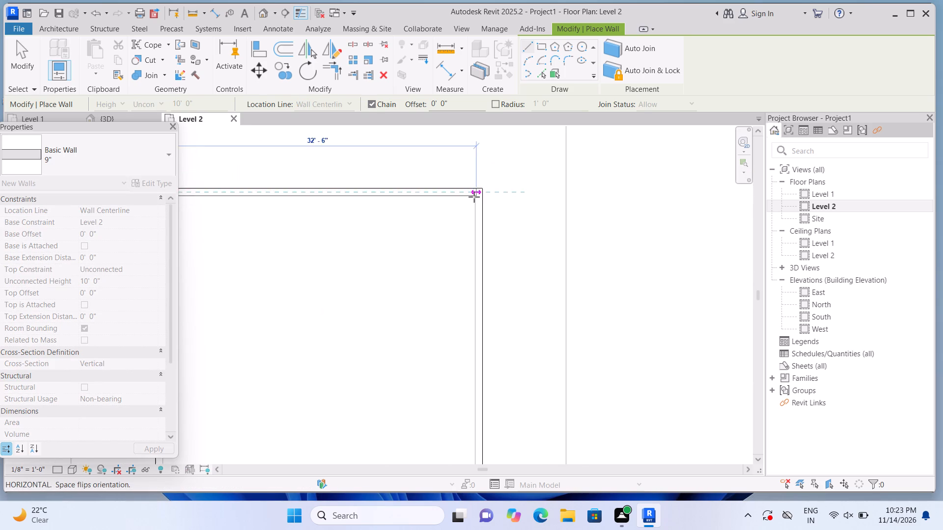
pyautogui.scroll(14, 474, 197)
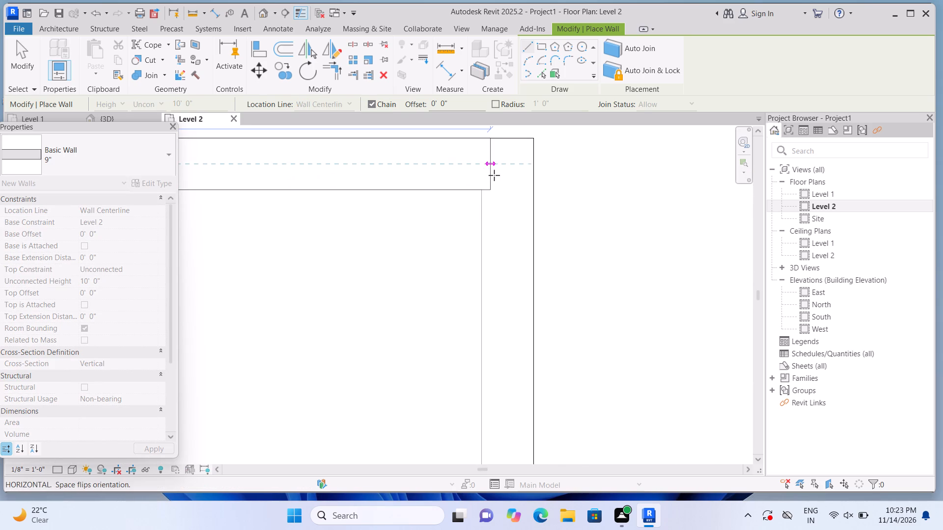
pyautogui.click(507, 175)
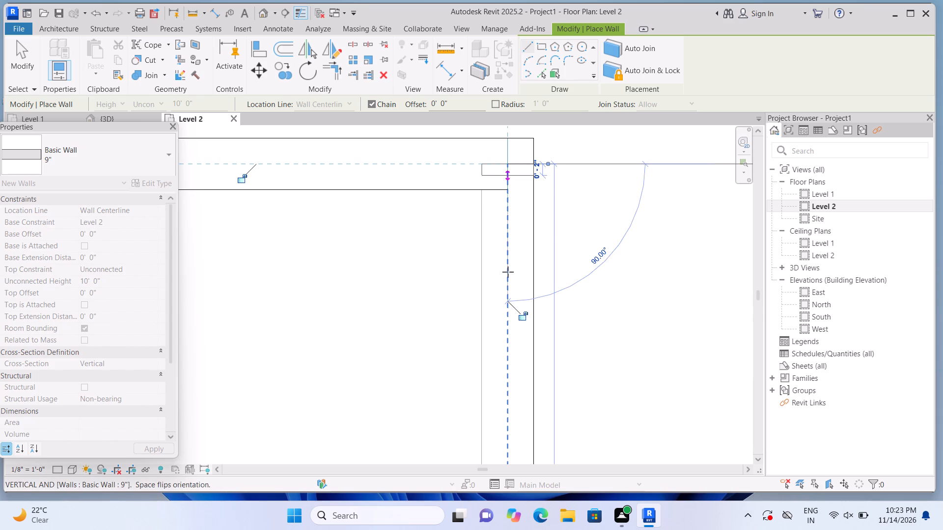
# Continue the 9" wall chain along the building's right side, from the back corner to the front corner beside the entrance.
pyautogui.scroll(-11, 509, 296)
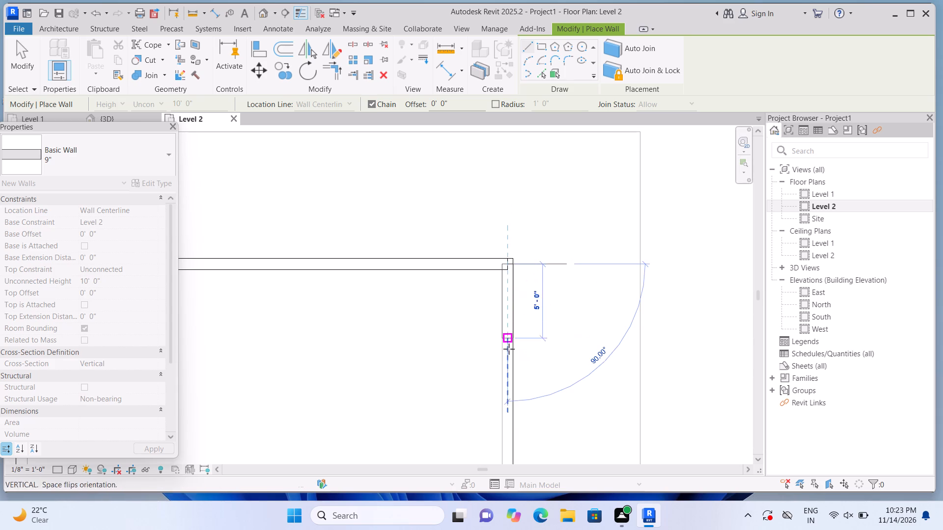
pyautogui.moveTo(507, 357); pyautogui.dragTo(523, 164, button='middle')
pyautogui.scroll(-6, 538, 262)
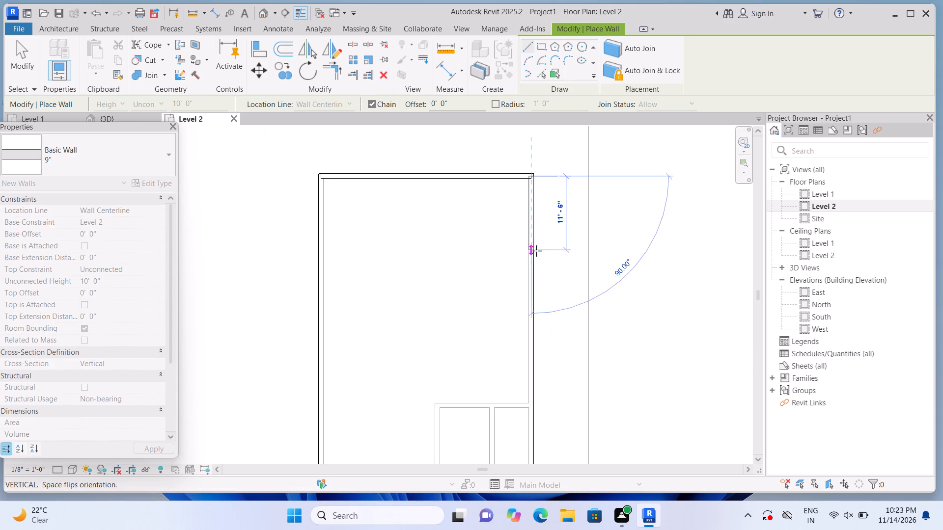
pyautogui.scroll(-2, 536, 251)
pyautogui.scroll(2, 535, 347)
pyautogui.scroll(5, 527, 442)
pyautogui.moveTo(529, 414); pyautogui.dragTo(525, 400, button='middle')
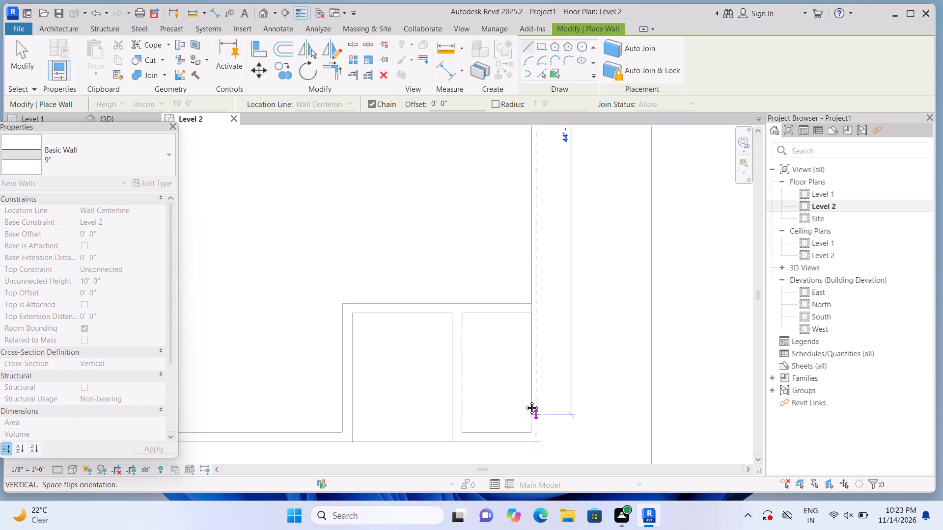
pyautogui.moveTo(525, 400); pyautogui.dragTo(514, 246, button='middle')
pyautogui.scroll(12, 516, 256)
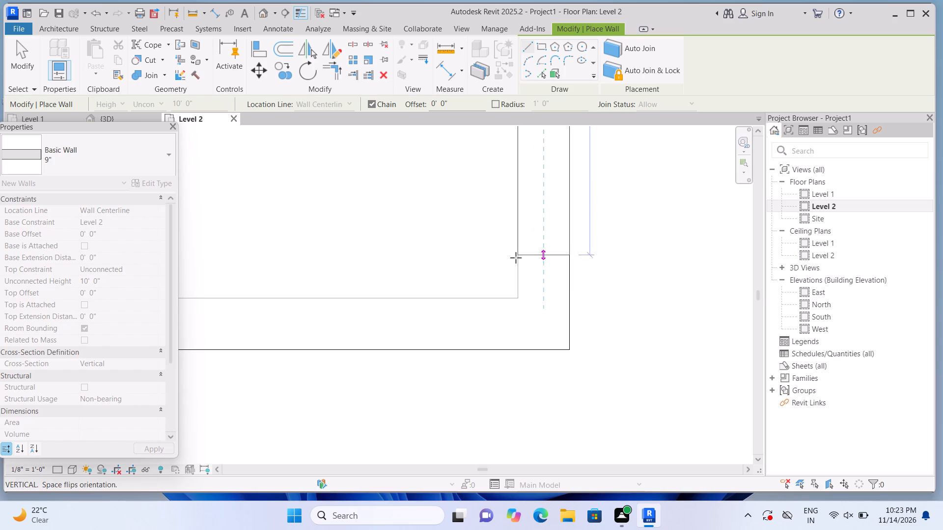
pyautogui.scroll(5, 531, 310)
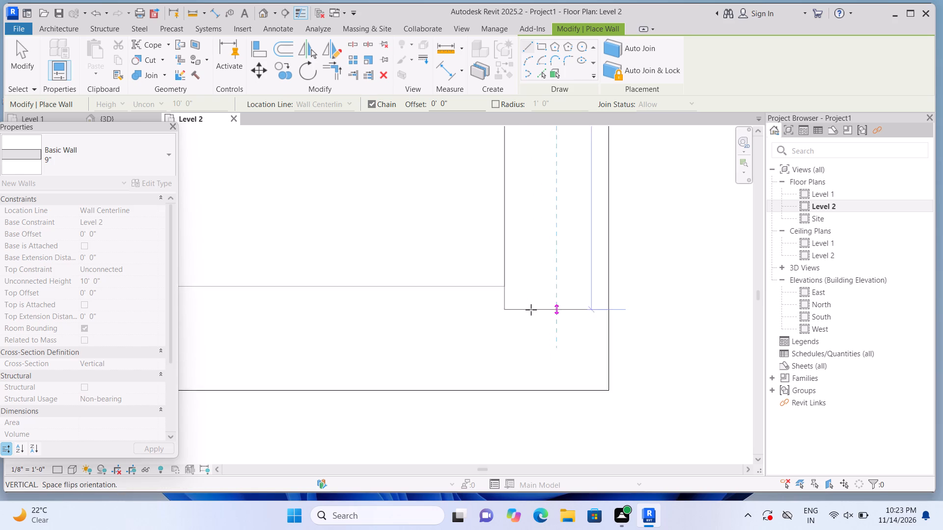
pyautogui.scroll(2, 531, 310)
pyautogui.click(541, 348)
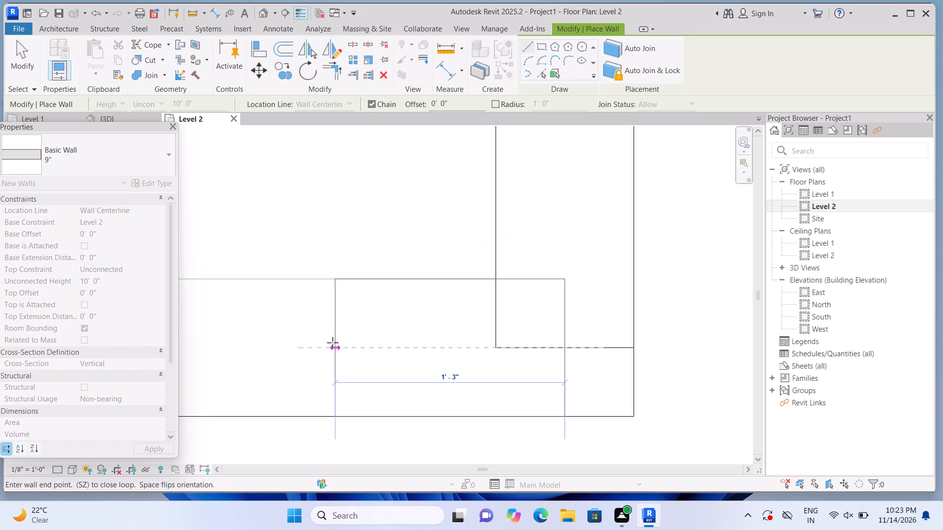
# Continue the 9" wall chain along the full front edge to the left front corner, spanning above the recessed entrance.
pyautogui.scroll(1, 319, 351)
pyautogui.scroll(-7, 319, 351)
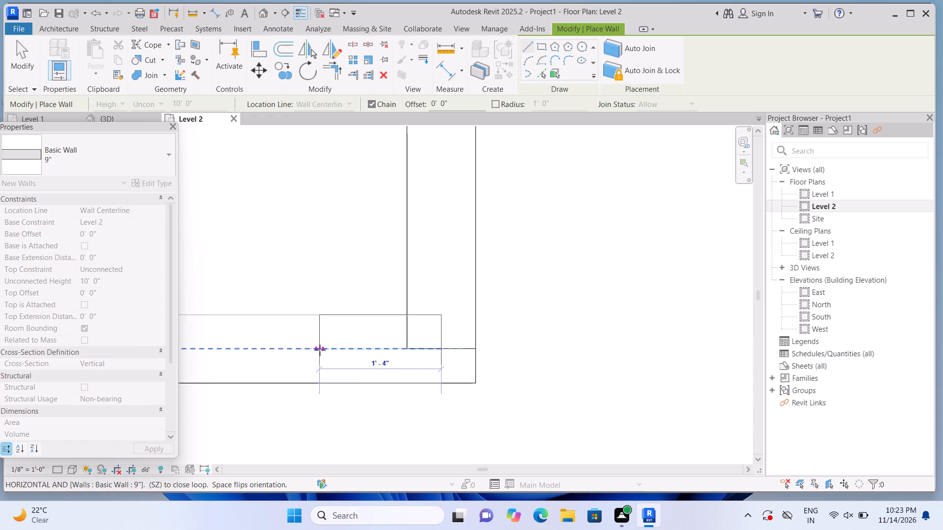
pyautogui.scroll(-7, 320, 350)
pyautogui.moveTo(261, 338); pyautogui.dragTo(566, 346, button='middle')
pyautogui.middleClick(571, 346)
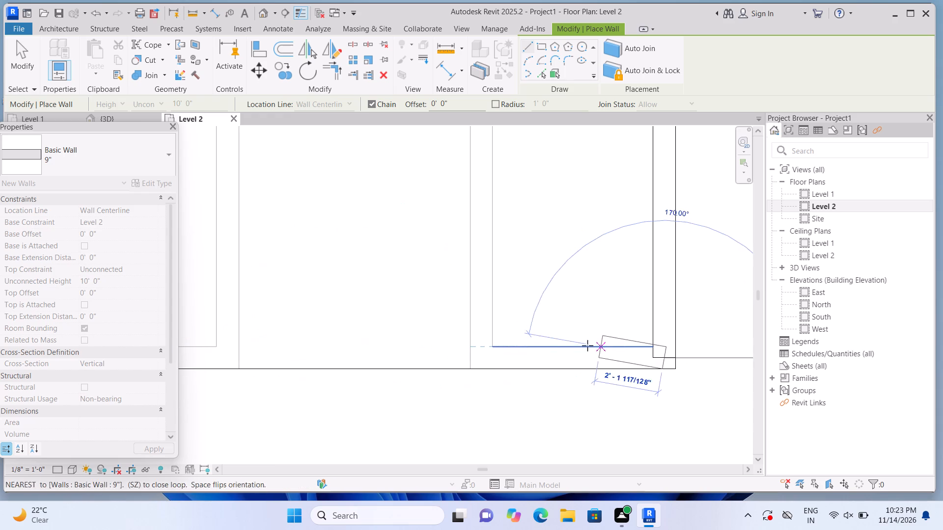
pyautogui.scroll(-5, 315, 367)
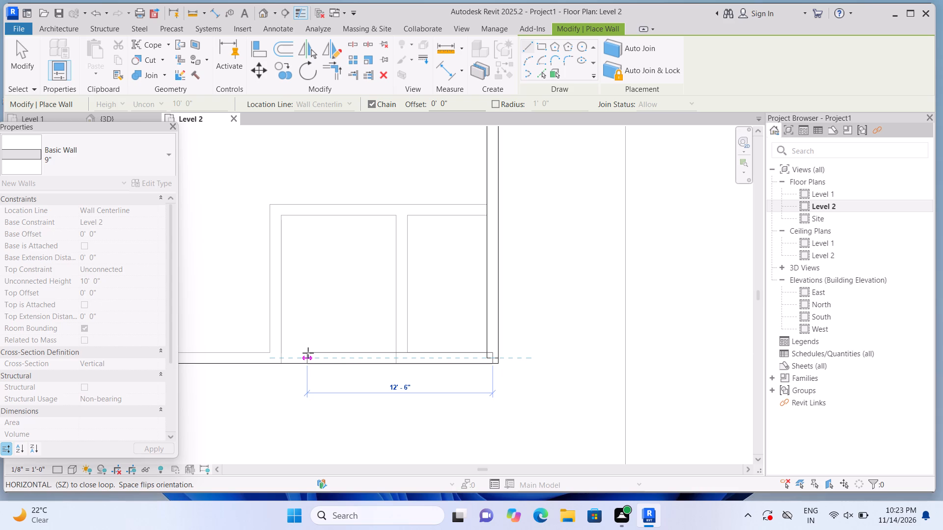
pyautogui.scroll(-6, 307, 353)
pyautogui.moveTo(265, 355); pyautogui.dragTo(584, 354, button='middle')
pyautogui.scroll(5, 555, 347)
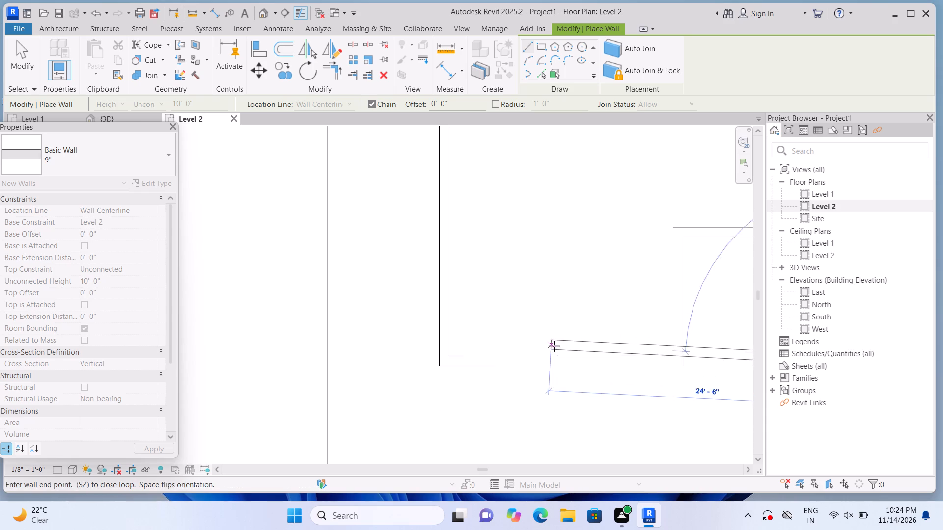
pyautogui.scroll(3, 522, 379)
pyautogui.scroll(1, 470, 360)
pyautogui.scroll(4, 418, 358)
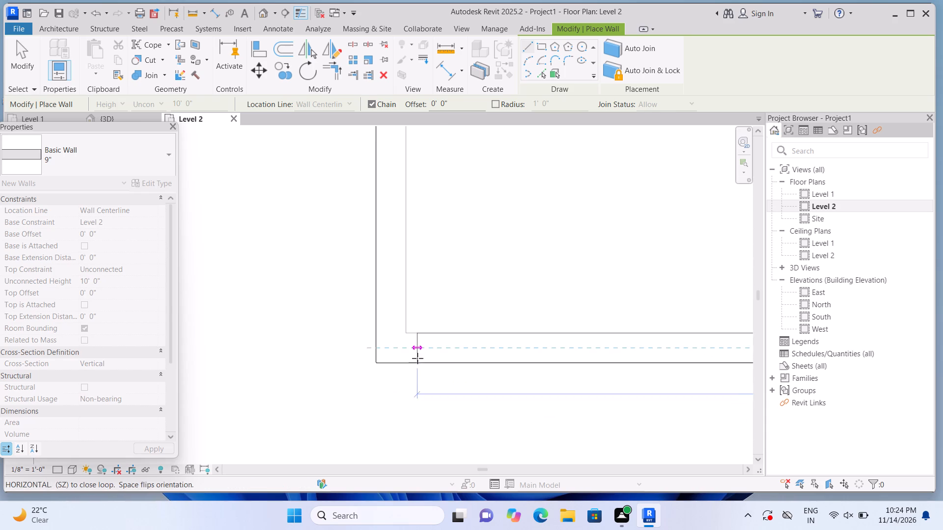
pyautogui.scroll(7, 417, 358)
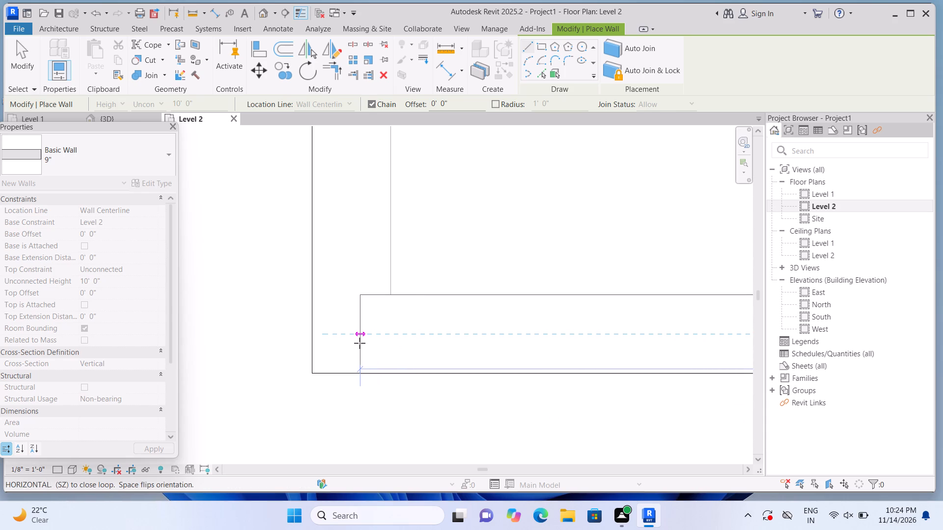
pyautogui.click(353, 341)
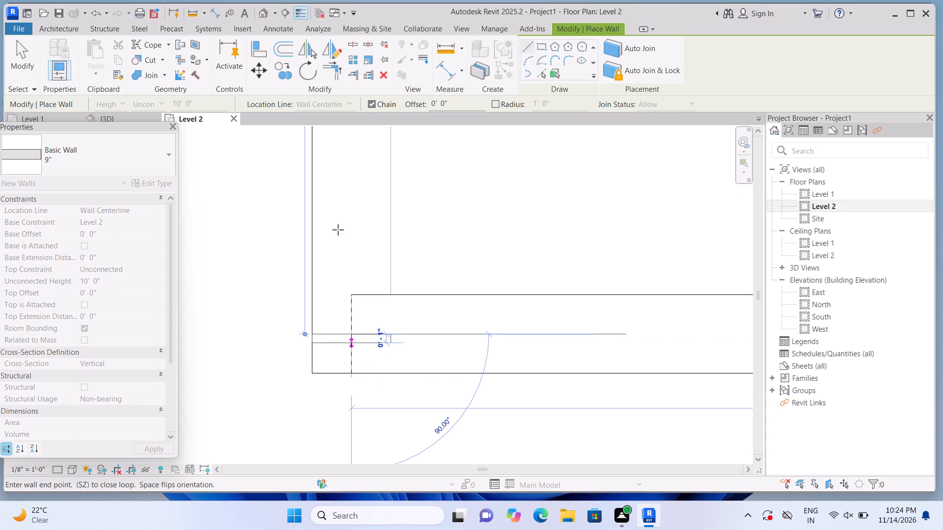
# Close the Level 2 perimeter with a 9" wall along the left side up to the back corner, and end the chain.
pyautogui.scroll(-3, 345, 178)
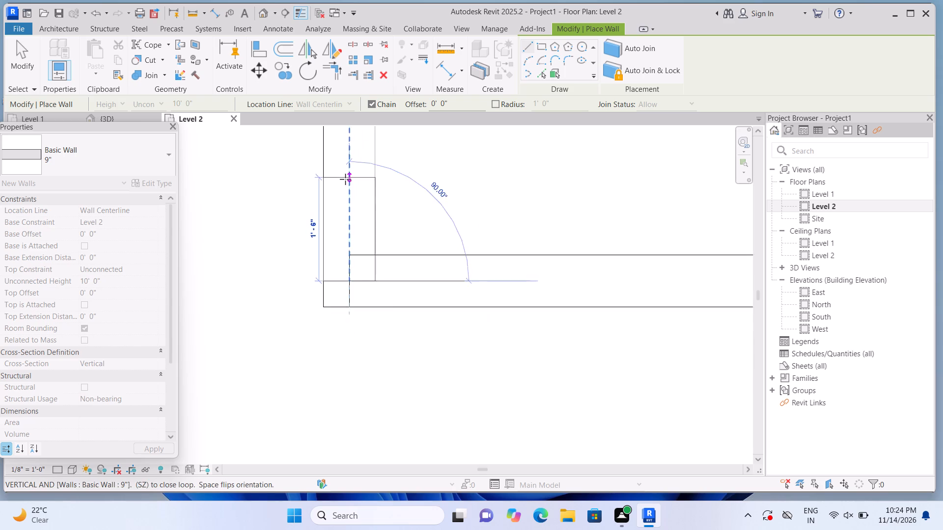
pyautogui.scroll(-3, 345, 179)
pyautogui.moveTo(344, 176); pyautogui.dragTo(340, 511, button='middle')
pyautogui.scroll(-5, 330, 187)
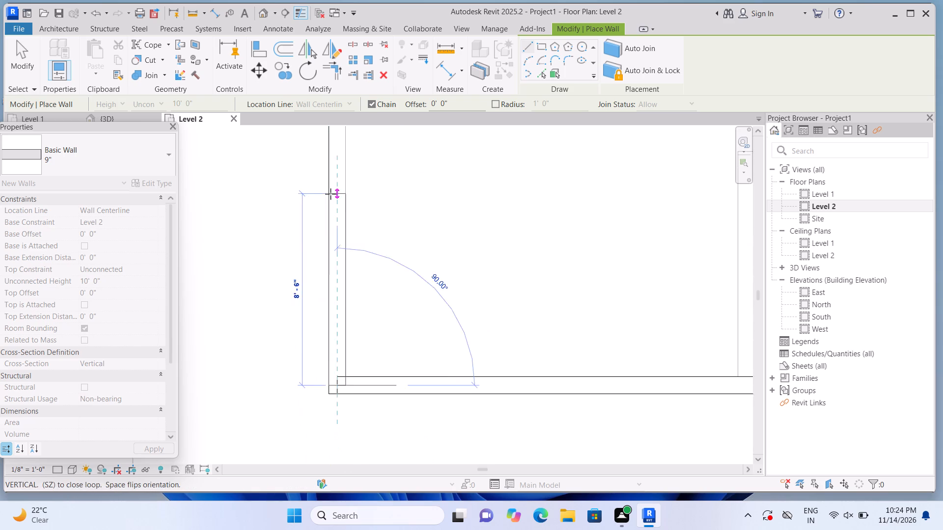
pyautogui.scroll(-9, 331, 194)
pyautogui.moveTo(341, 170); pyautogui.dragTo(376, 461, button='middle')
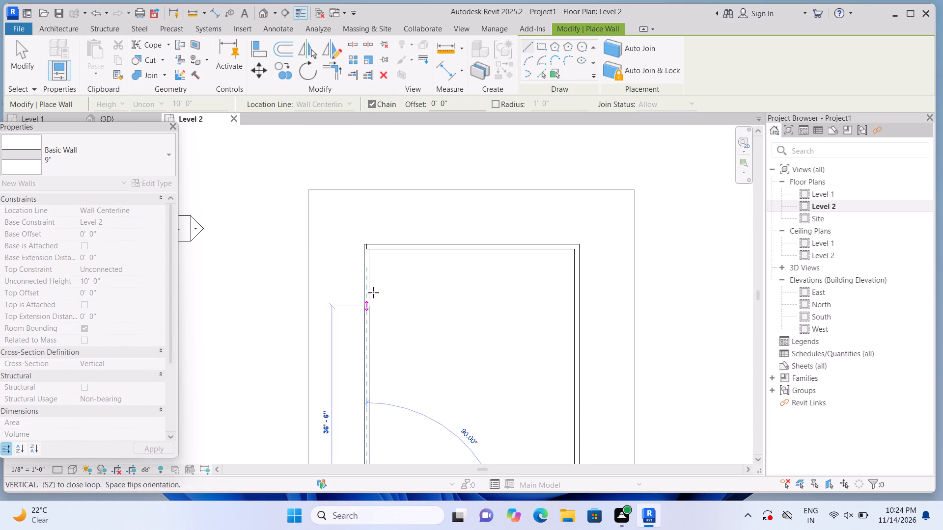
pyautogui.scroll(7, 374, 288)
pyautogui.scroll(8, 370, 232)
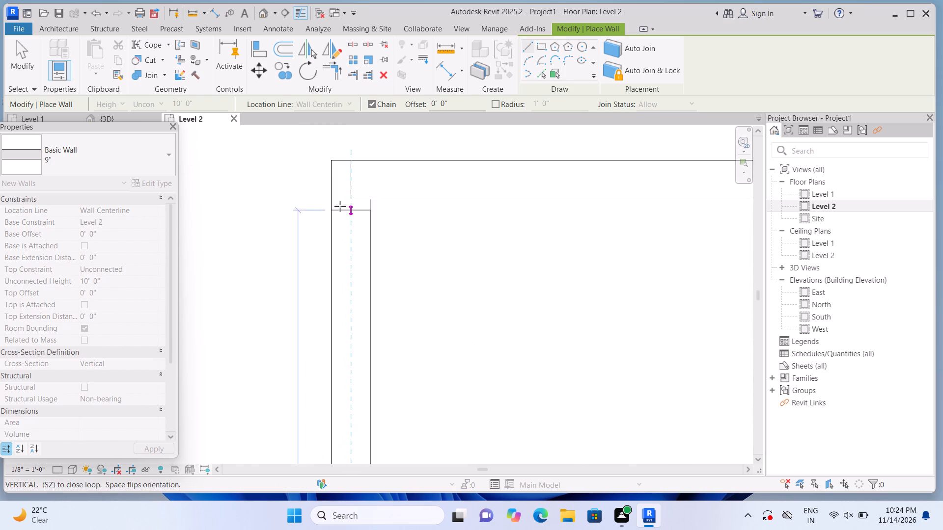
pyautogui.scroll(3, 340, 206)
pyautogui.click(337, 162)
pyautogui.scroll(-4, 372, 212)
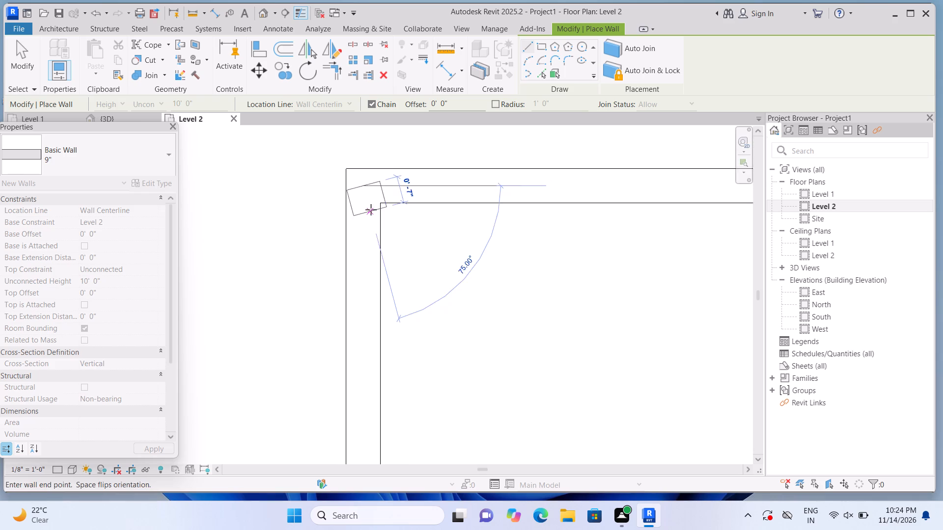
pyautogui.scroll(-2, 371, 210)
pyautogui.press('Escape')
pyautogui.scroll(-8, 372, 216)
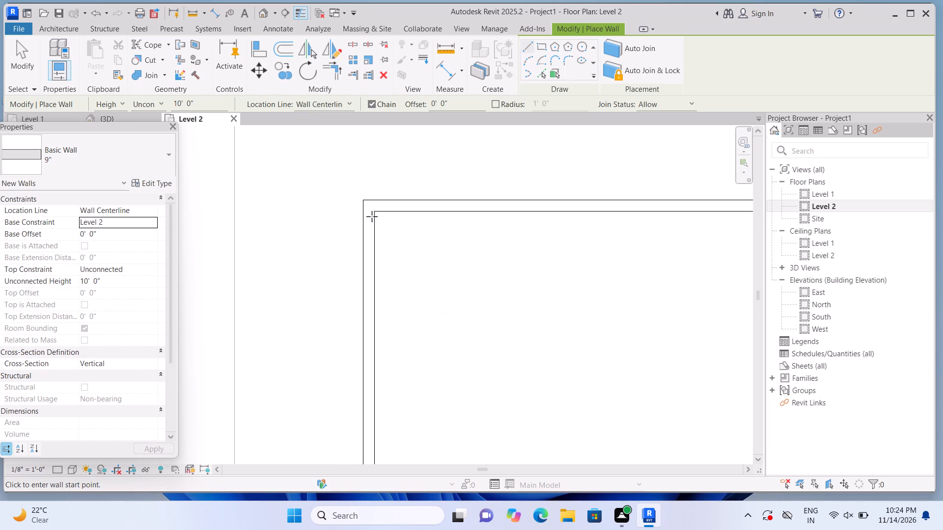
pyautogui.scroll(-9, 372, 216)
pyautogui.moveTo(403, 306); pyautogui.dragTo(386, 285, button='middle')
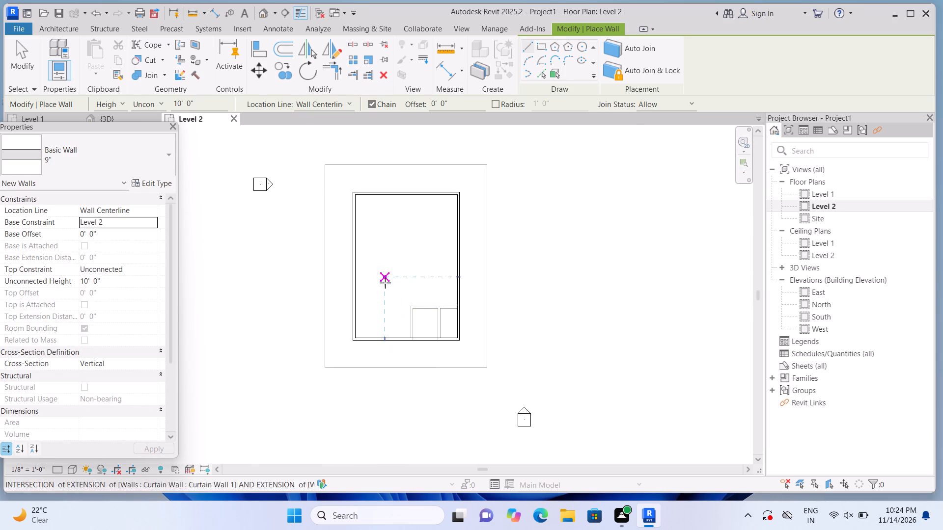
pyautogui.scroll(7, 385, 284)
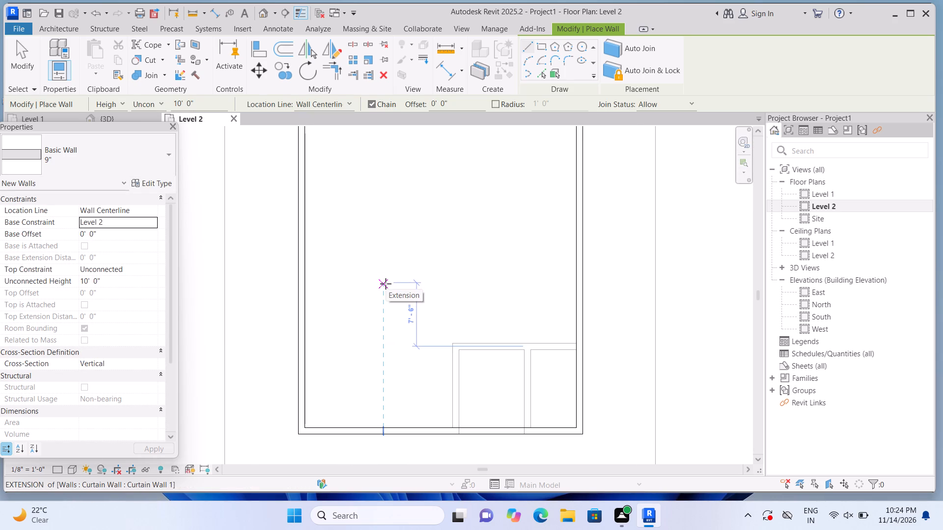
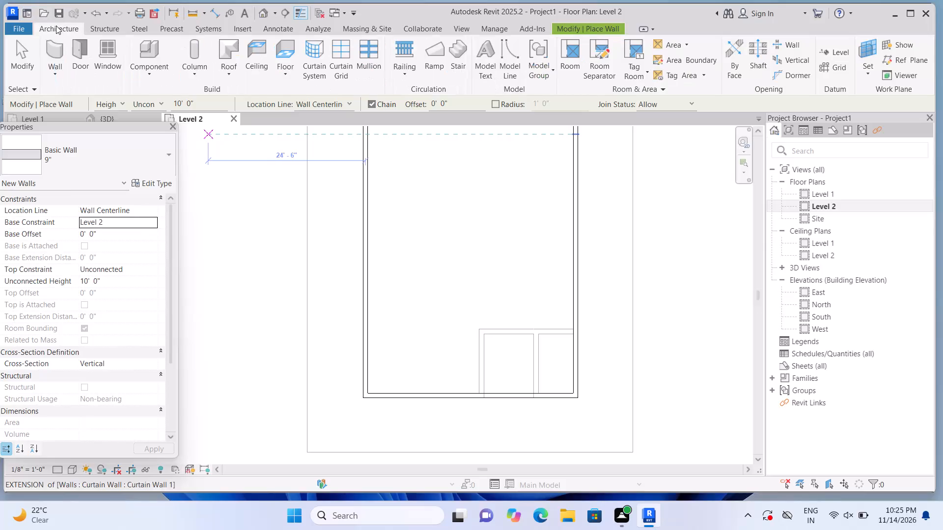
# Draw a Curtain Wall 1 segment about 5'-0" long in the Level 2 front wall, about 3'-0" from the right front corner.
pyautogui.click(56, 43)
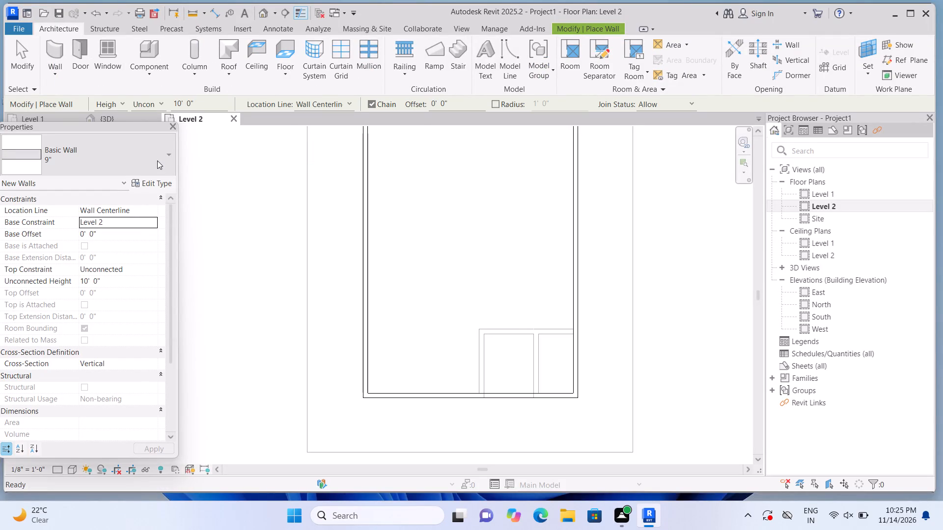
pyautogui.click(157, 160)
pyautogui.scroll(-11, 145, 200)
pyautogui.click(105, 343)
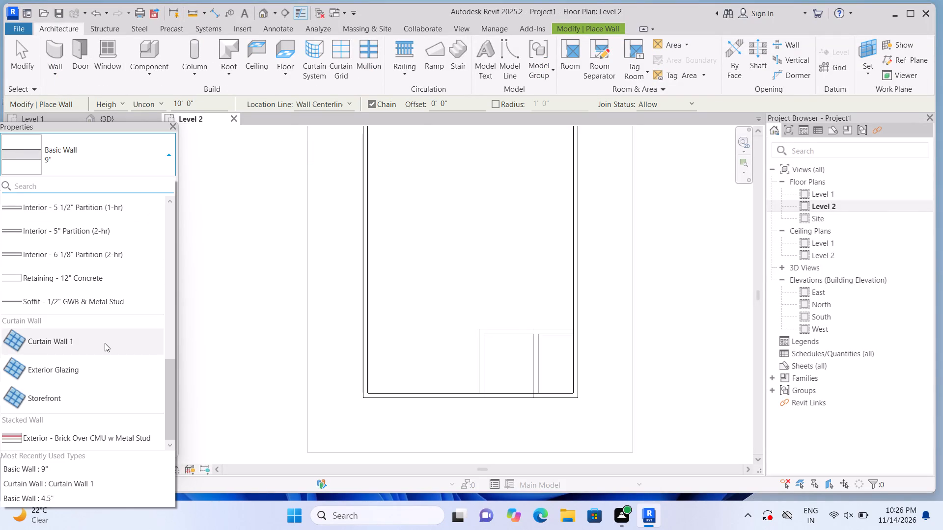
pyautogui.scroll(6, 479, 407)
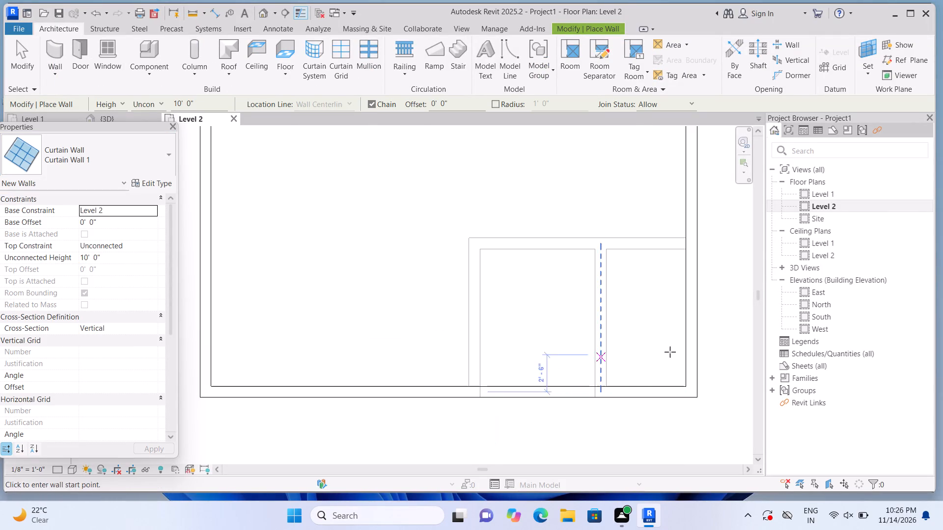
pyautogui.moveTo(576, 368); pyautogui.dragTo(521, 325, button='middle')
pyautogui.scroll(1, 519, 329)
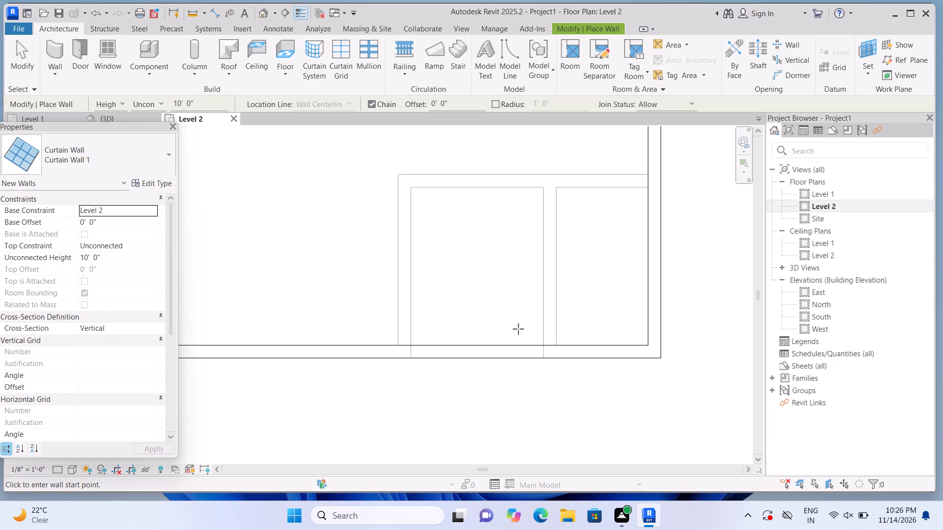
pyautogui.click(603, 357)
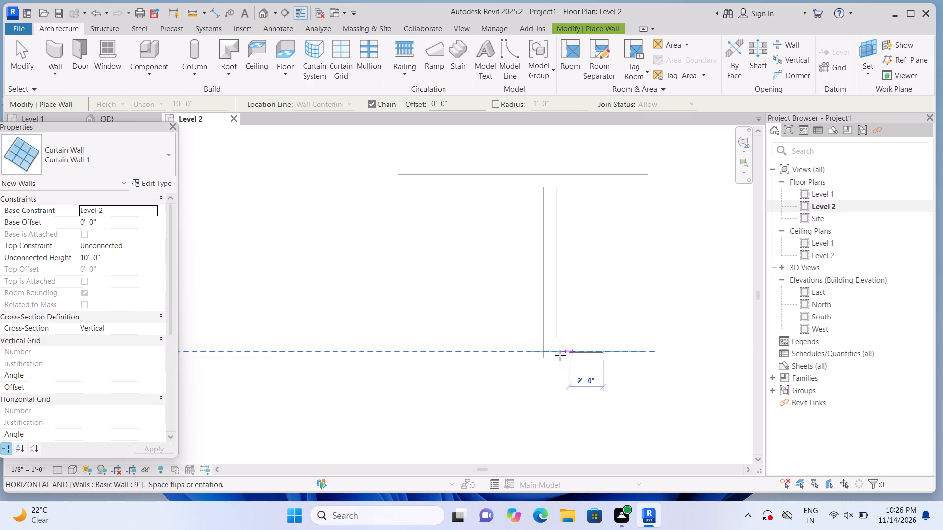
pyautogui.click(516, 352)
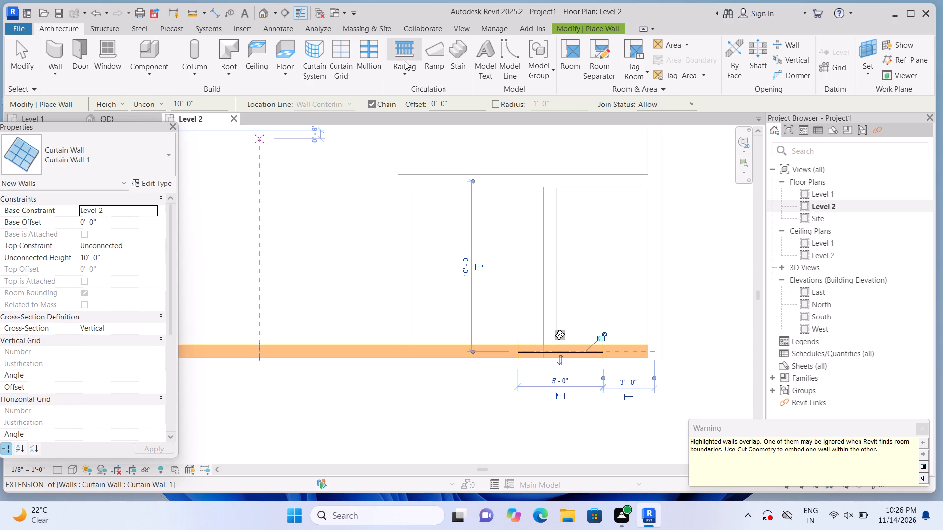
# Cut the Level 2 front wall with the new 5'-0" curtain wall using Cut Geometry.
pyautogui.click(507, 72)
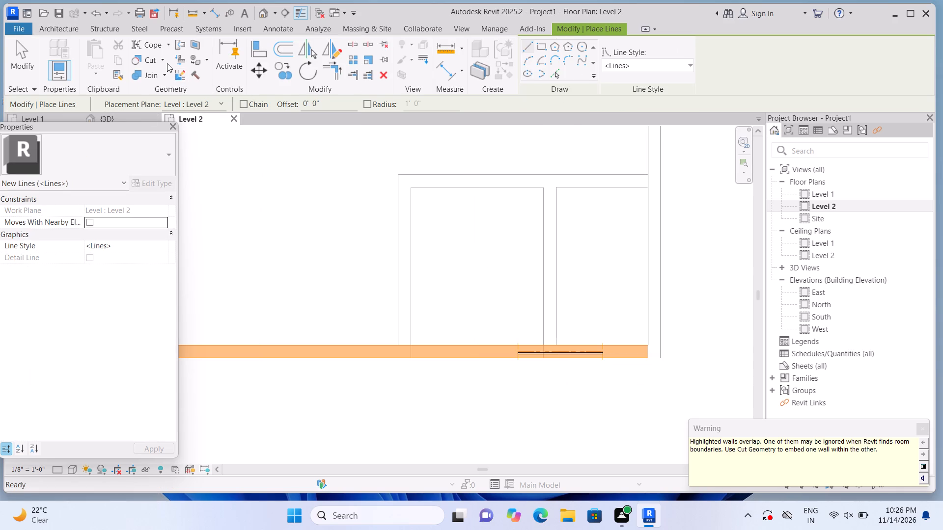
pyautogui.click(164, 59)
pyautogui.click(171, 76)
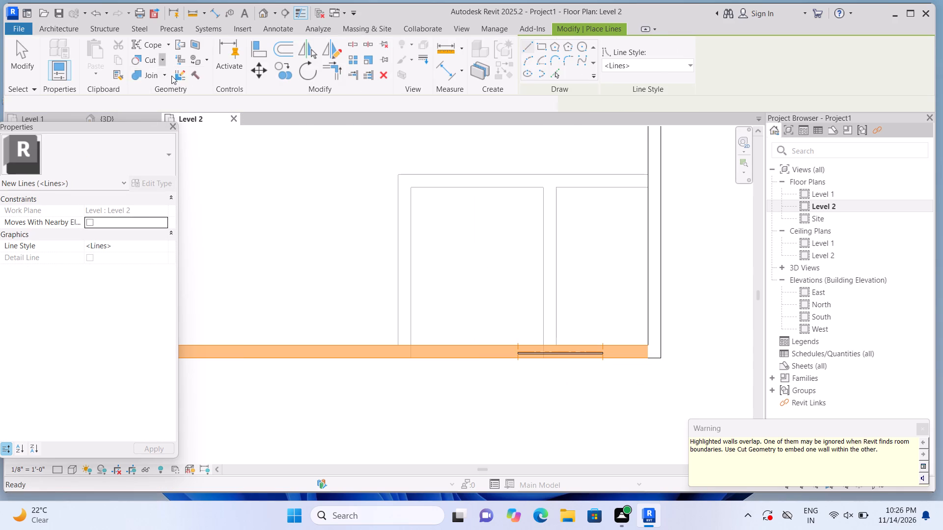
pyautogui.click(457, 357)
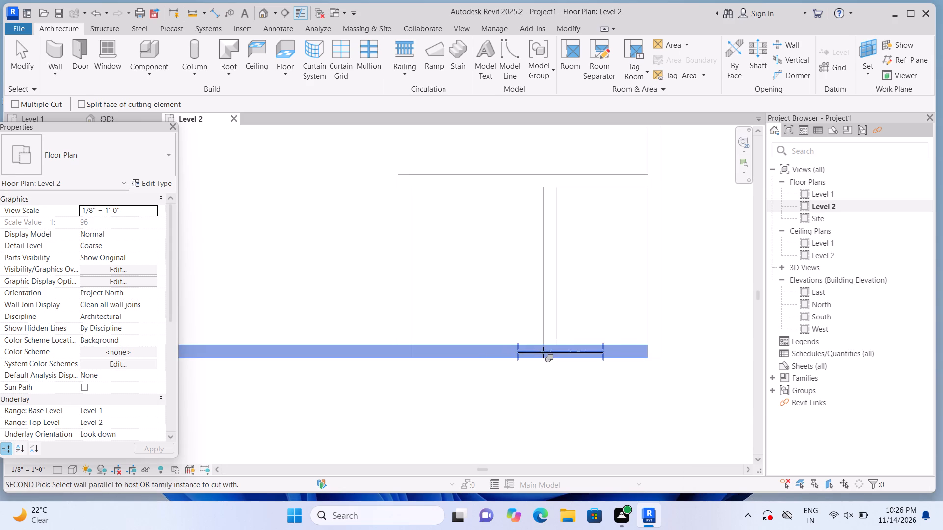
pyautogui.moveTo(544, 352); pyautogui.dragTo(552, 350)
pyautogui.scroll(-4, 594, 339)
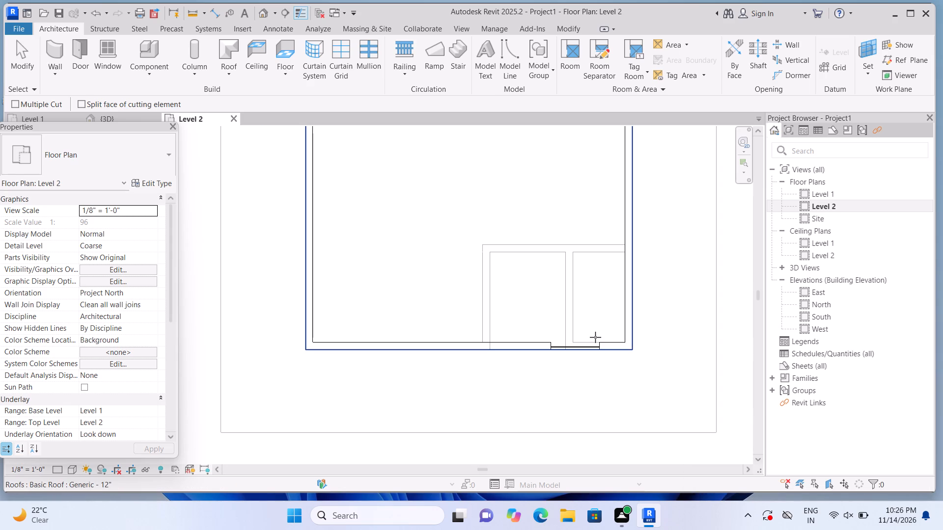
# Draw a second Curtain Wall 1 segment about 4'-6" long in the front wall, about 3'-0" left of the entrance recess wall.
pyautogui.click(58, 50)
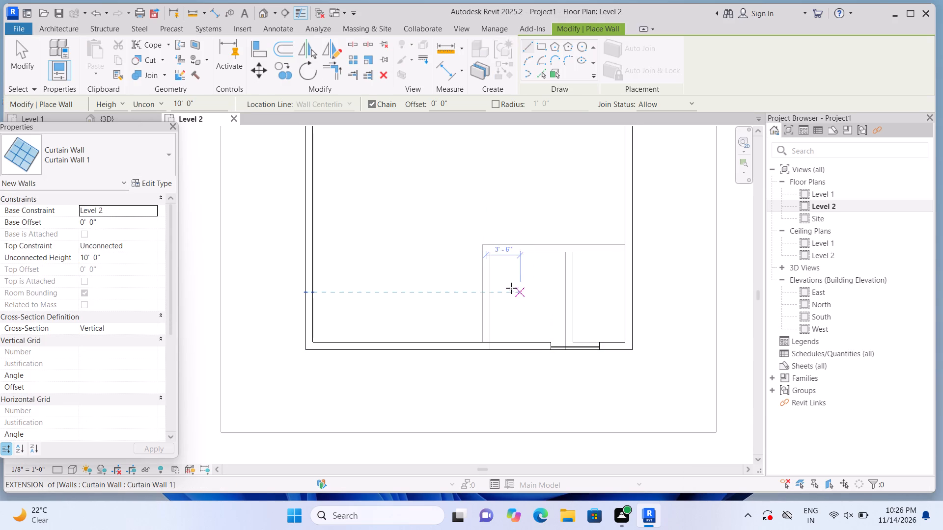
pyautogui.click(455, 347)
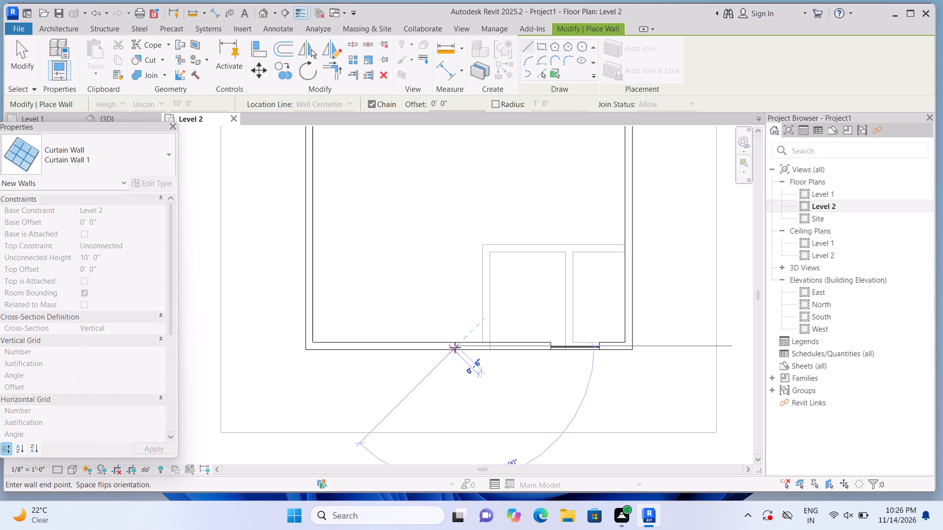
pyautogui.click(411, 344)
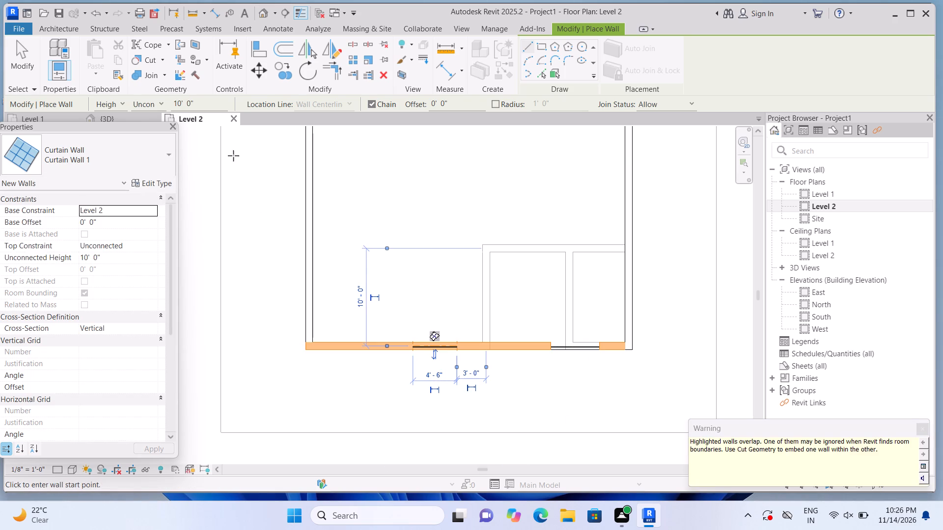
# Cut the front wall with the 4'-6" curtain wall using Cut Geometry.
pyautogui.click(163, 55)
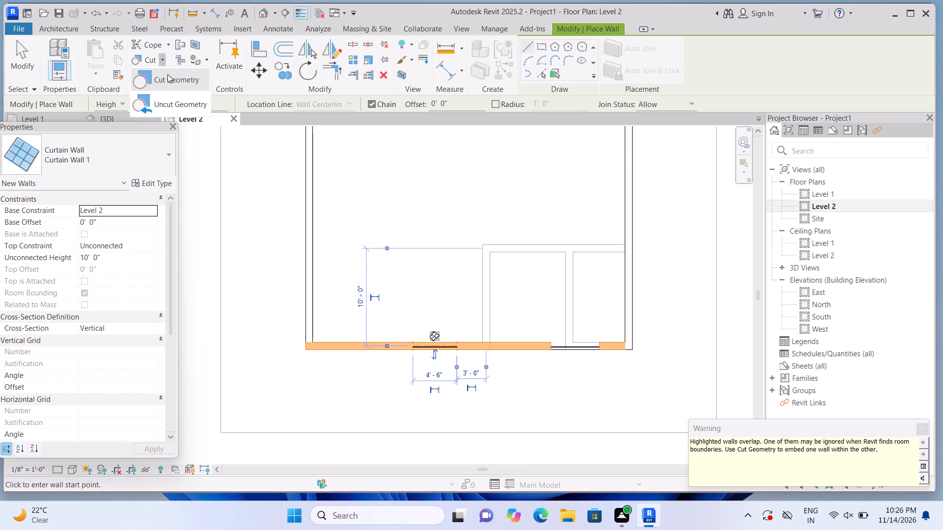
pyautogui.click(171, 80)
pyautogui.click(365, 350)
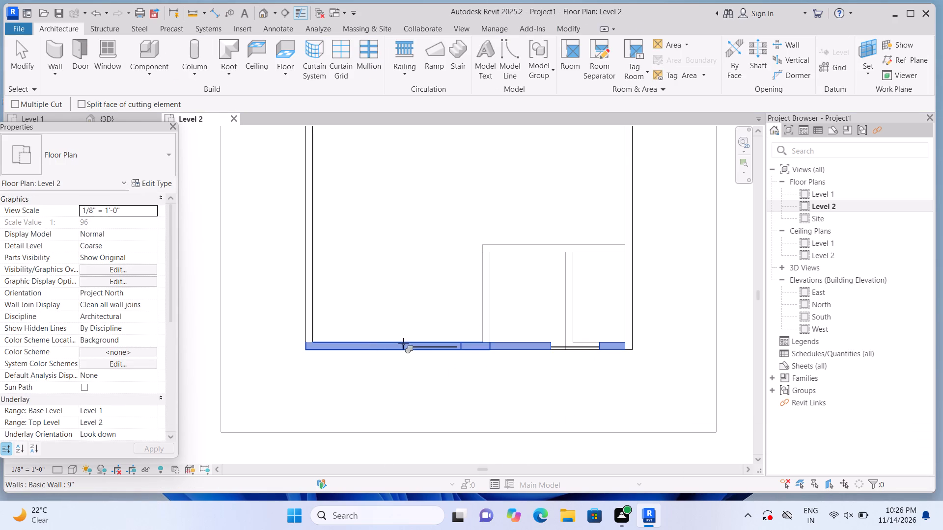
pyautogui.click(417, 350)
pyautogui.scroll(-4, 428, 320)
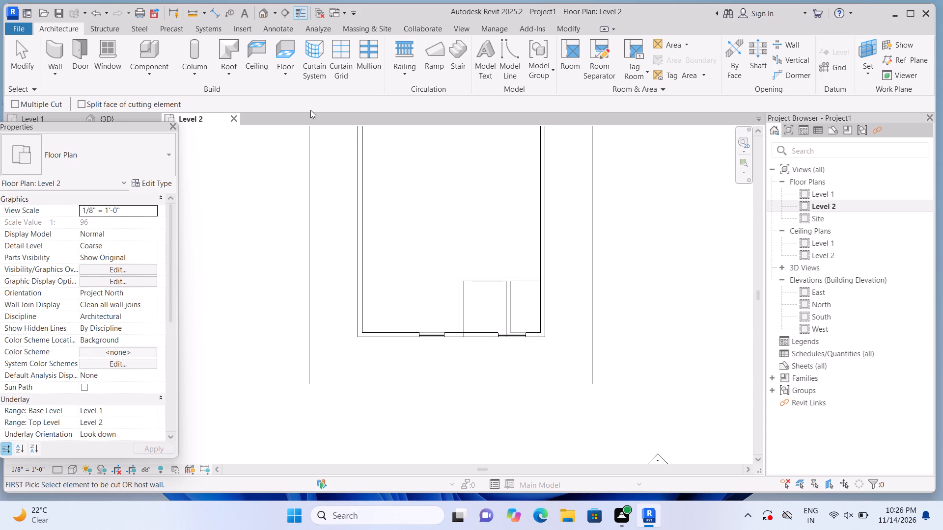
# Examine the front curtain wall openings in the 3D view and return to the Level 2 floor plan.
pyautogui.click(261, 10)
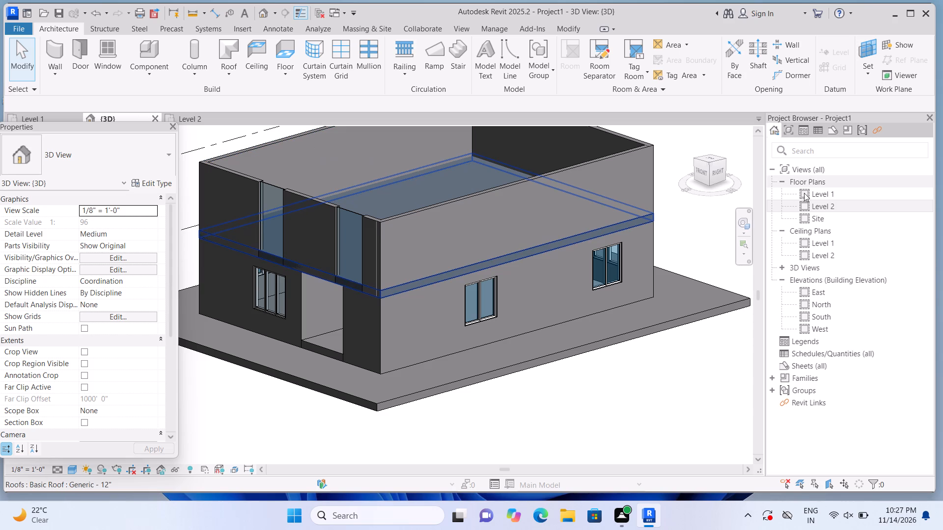
pyautogui.doubleClick(804, 206)
# Draw a Curtain Wall 1 segment about 3'-0" long in the Level 2 right side wall, about 4'-0" from the front corner.
pyautogui.scroll(-1, 649, 251)
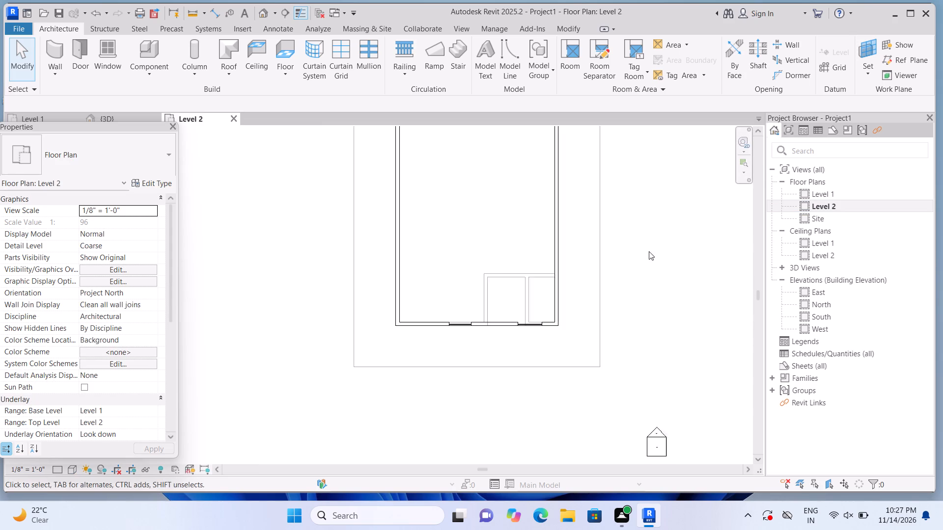
pyautogui.scroll(-1, 649, 251)
pyautogui.moveTo(649, 227); pyautogui.dragTo(585, 328, button='middle')
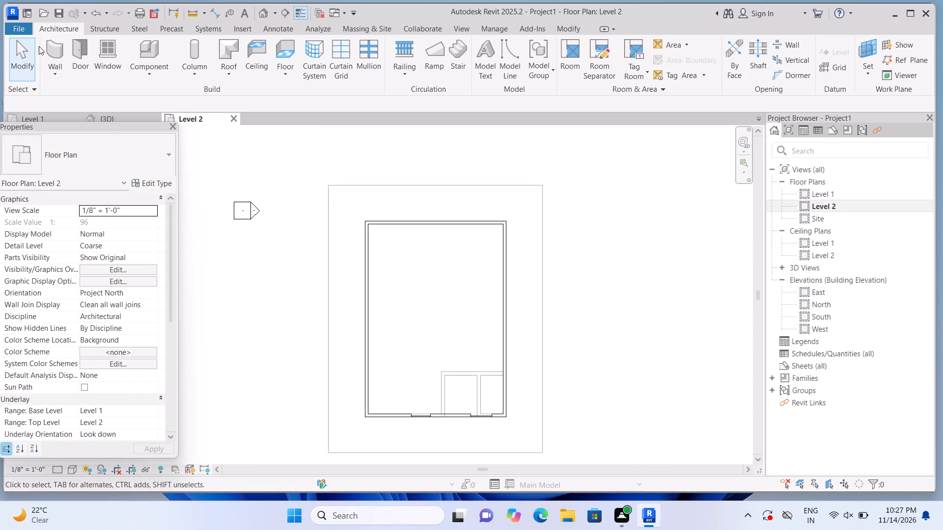
pyautogui.click(53, 50)
pyautogui.moveTo(346, 200); pyautogui.dragTo(355, 120, button='middle')
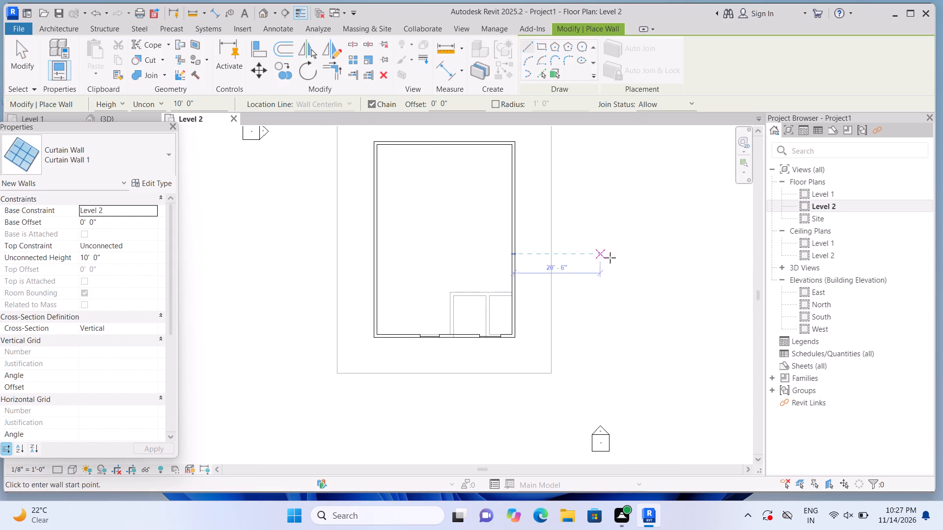
pyautogui.scroll(2, 610, 258)
pyautogui.scroll(4, 556, 286)
pyautogui.scroll(2, 445, 383)
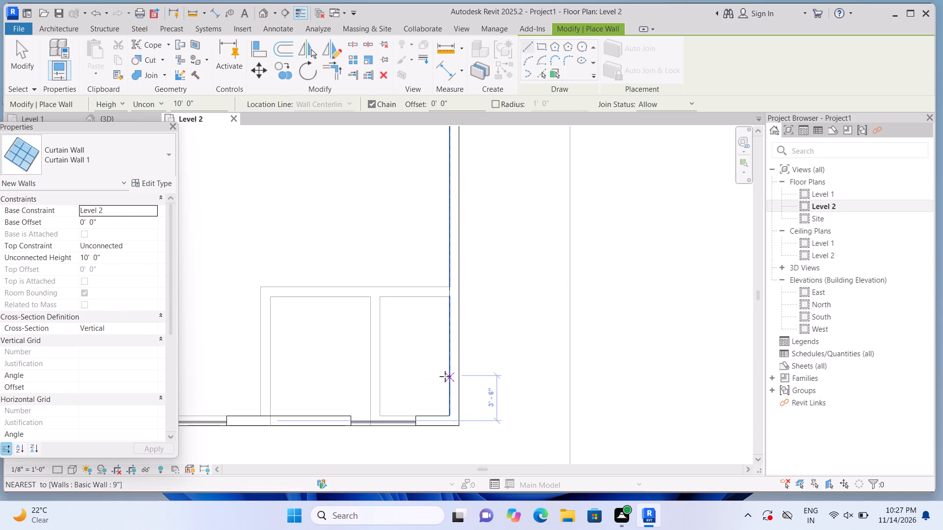
pyautogui.click(456, 371)
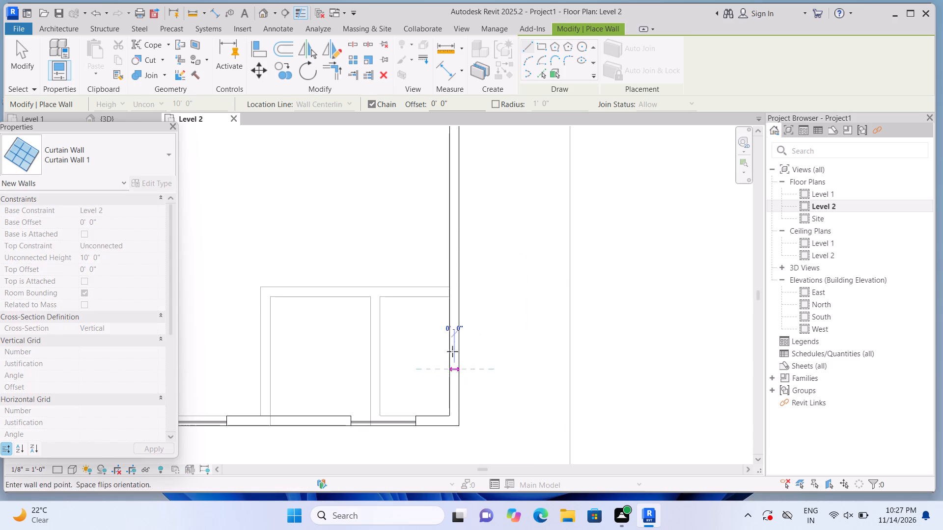
pyautogui.click(454, 330)
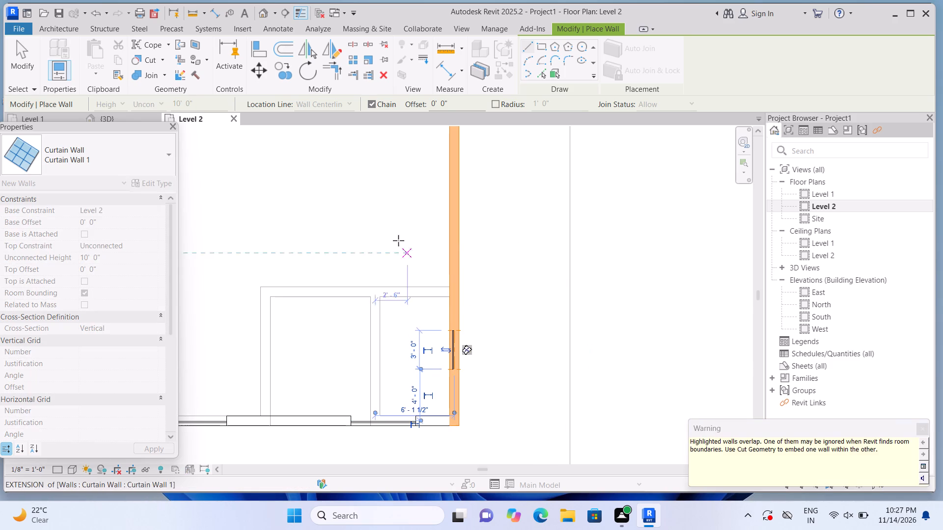
# Cut the right side wall with the 3'-0" curtain wall using Cut Geometry.
pyautogui.click(163, 57)
pyautogui.doubleClick(167, 74)
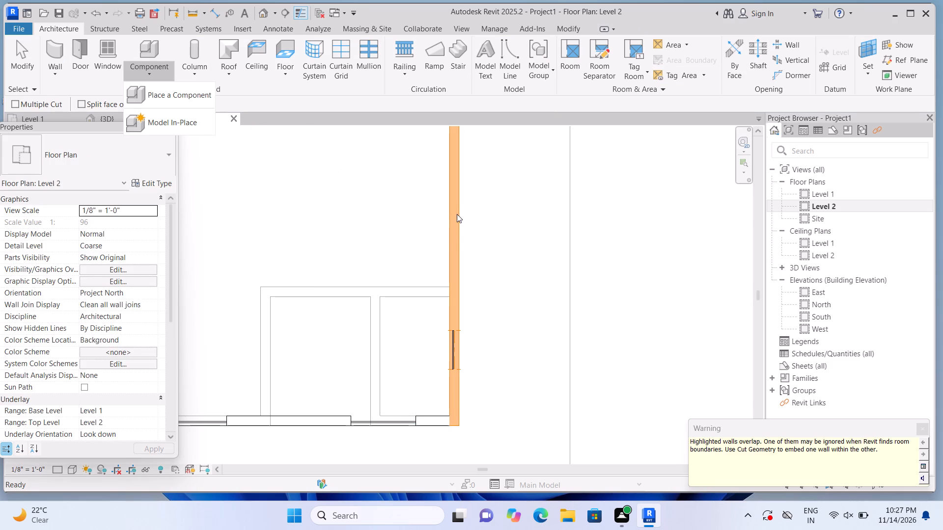
pyautogui.click(201, 167)
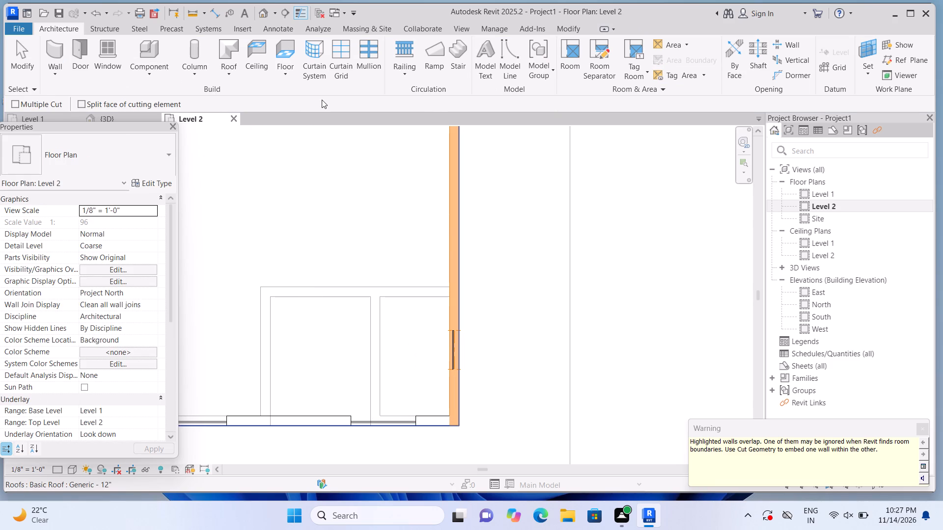
pyautogui.click(503, 65)
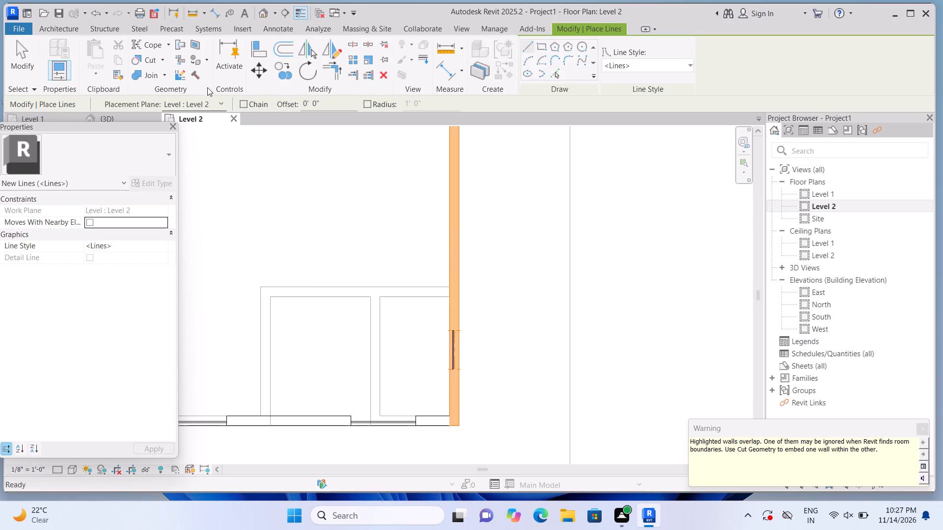
pyautogui.click(164, 56)
pyautogui.click(170, 78)
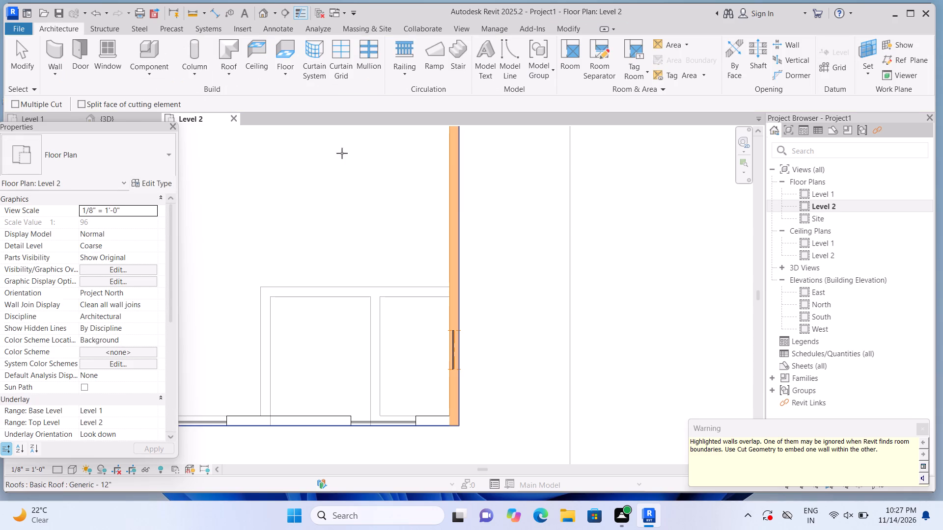
pyautogui.click(457, 225)
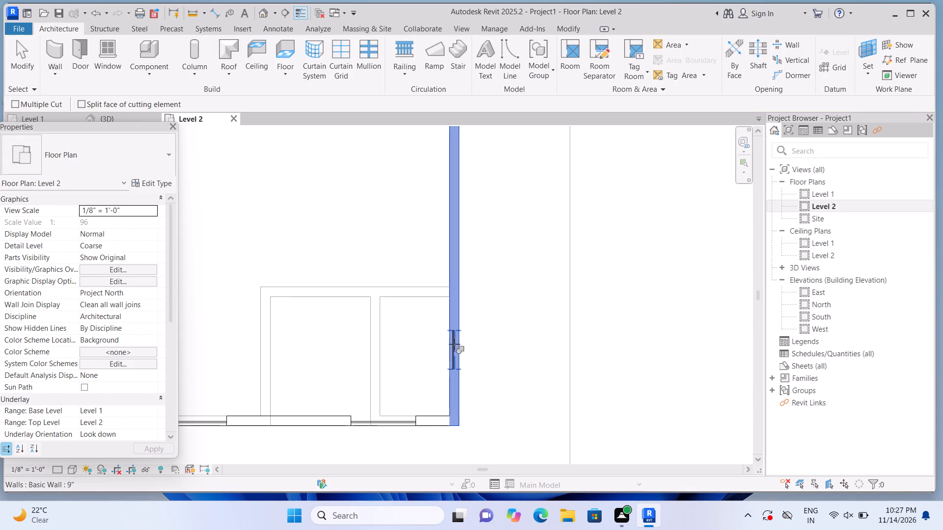
pyautogui.click(454, 344)
pyautogui.scroll(-2, 485, 306)
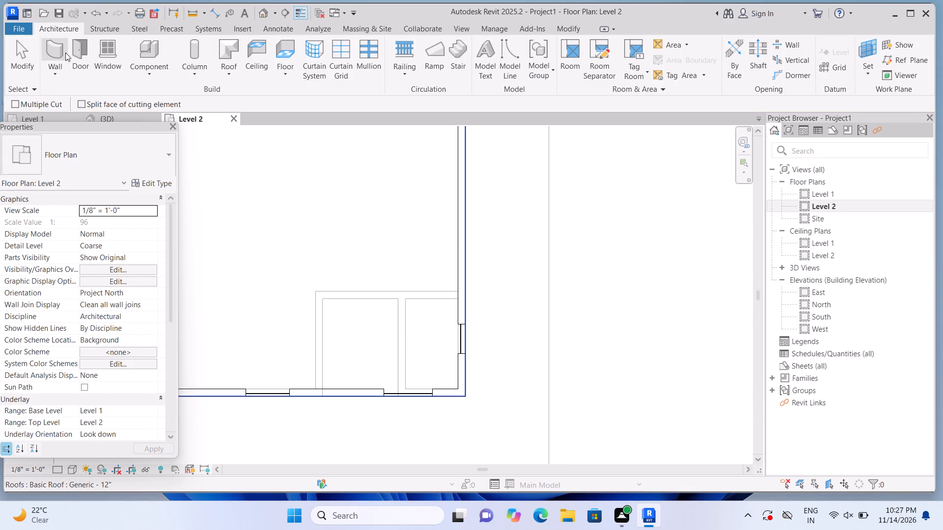
# Draw a Curtain Wall 1 segment about 3'-6" long in the right side wall, about 5'-0" from the back corner.
pyautogui.click(60, 51)
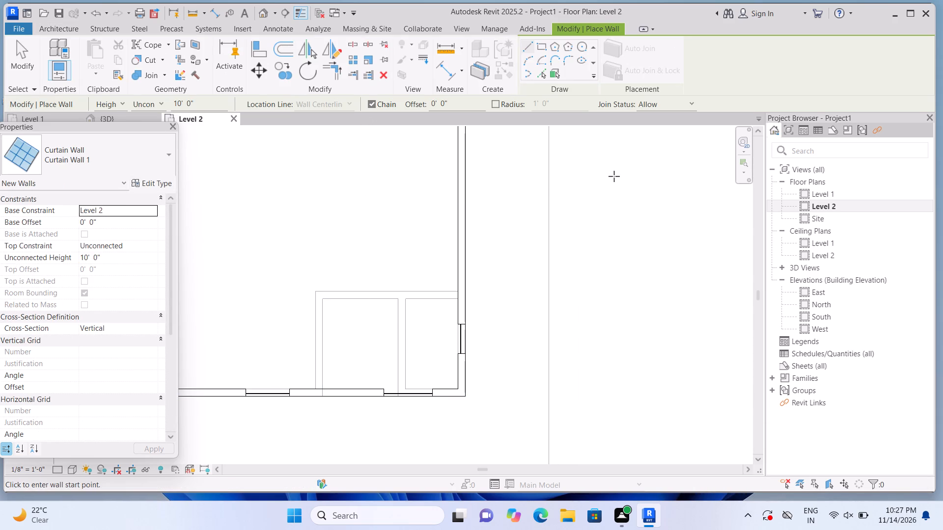
pyautogui.scroll(-4, 578, 181)
pyautogui.moveTo(527, 169); pyautogui.dragTo(496, 341, button='middle')
pyautogui.scroll(5, 501, 275)
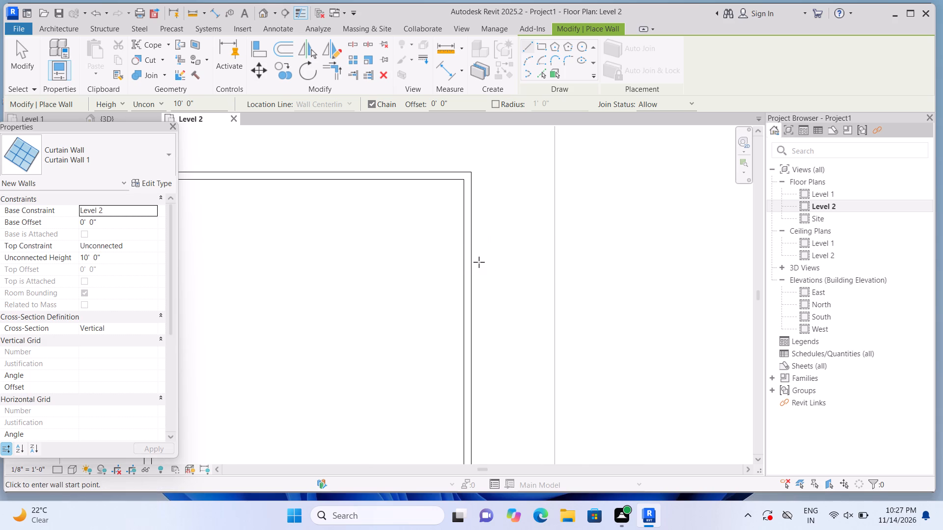
pyautogui.scroll(1, 479, 262)
pyautogui.click(466, 215)
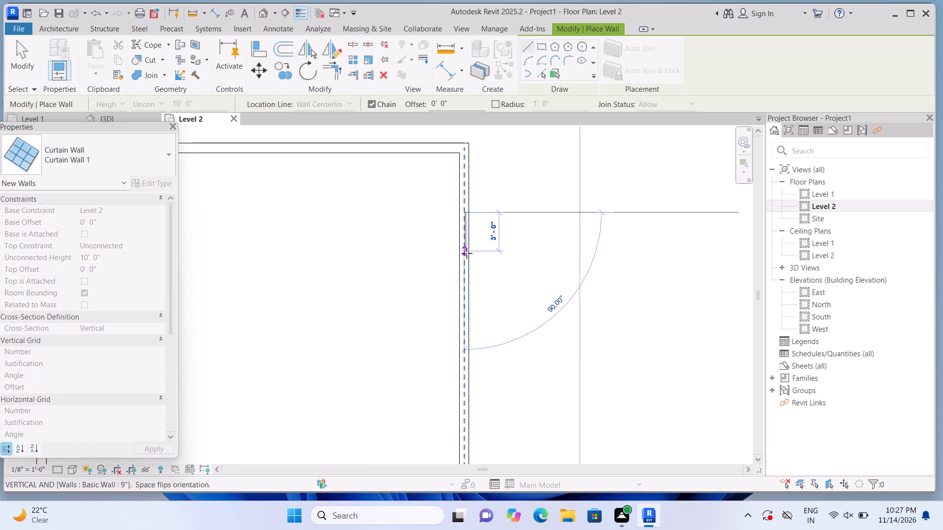
pyautogui.click(465, 257)
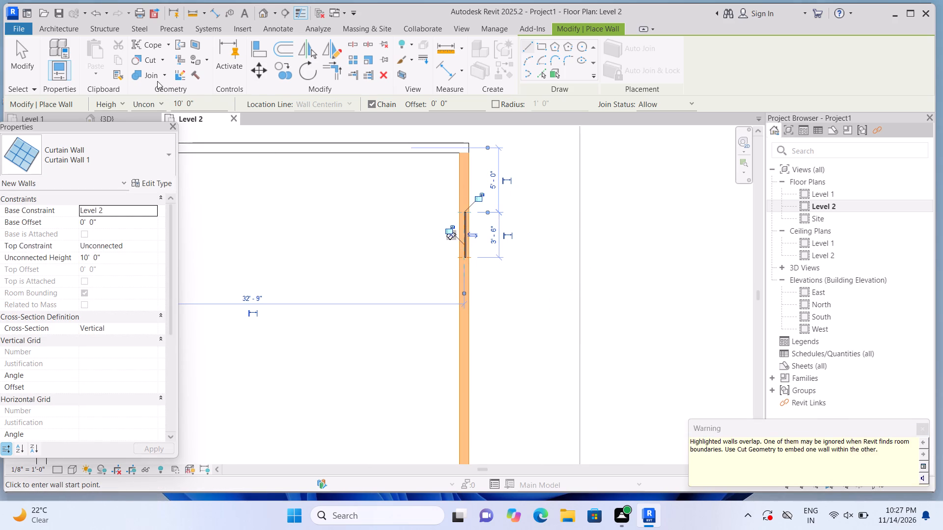
# Cut the right side wall with the 3'-6" curtain wall near the back corner using Cut Geometry.
pyautogui.click(165, 61)
pyautogui.click(169, 79)
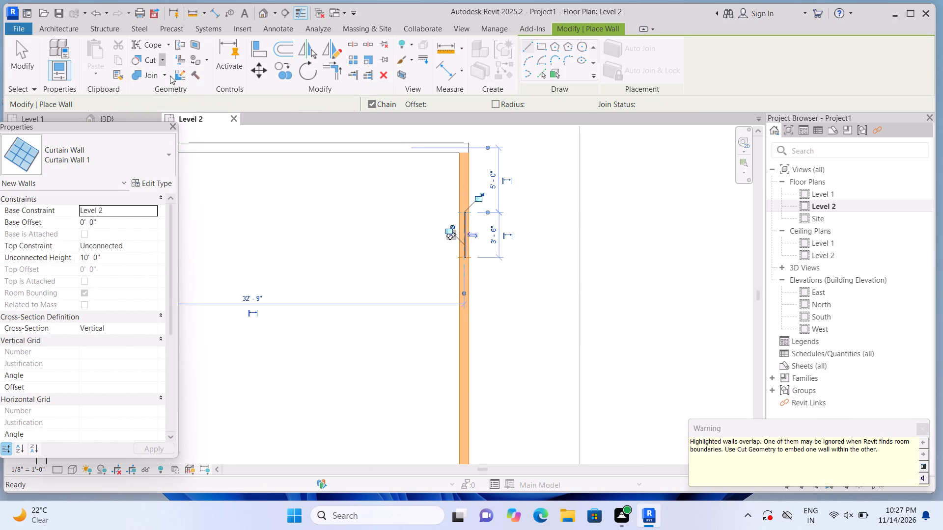
pyautogui.click(464, 277)
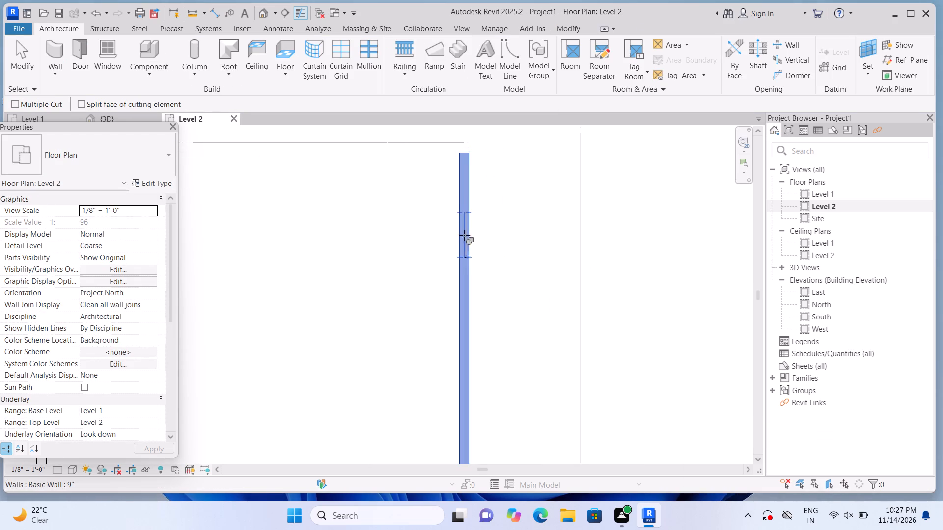
pyautogui.click(464, 225)
# Draw a Curtain Wall 1 segment about 3'-6" long in the back wall, about 2'-6" from the right corner.
pyautogui.scroll(-2, 485, 232)
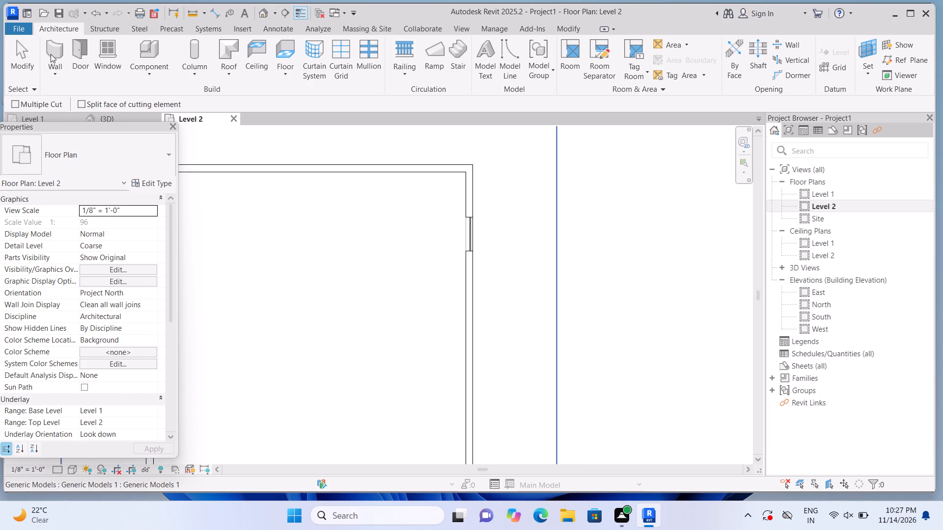
pyautogui.click(51, 53)
pyautogui.moveTo(304, 234); pyautogui.dragTo(408, 319, button='middle')
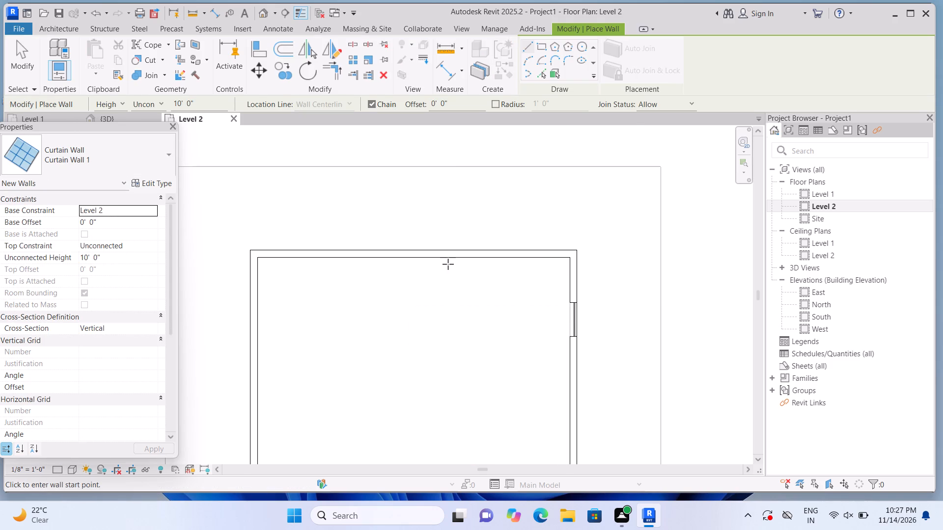
pyautogui.scroll(1, 449, 264)
pyautogui.click(562, 250)
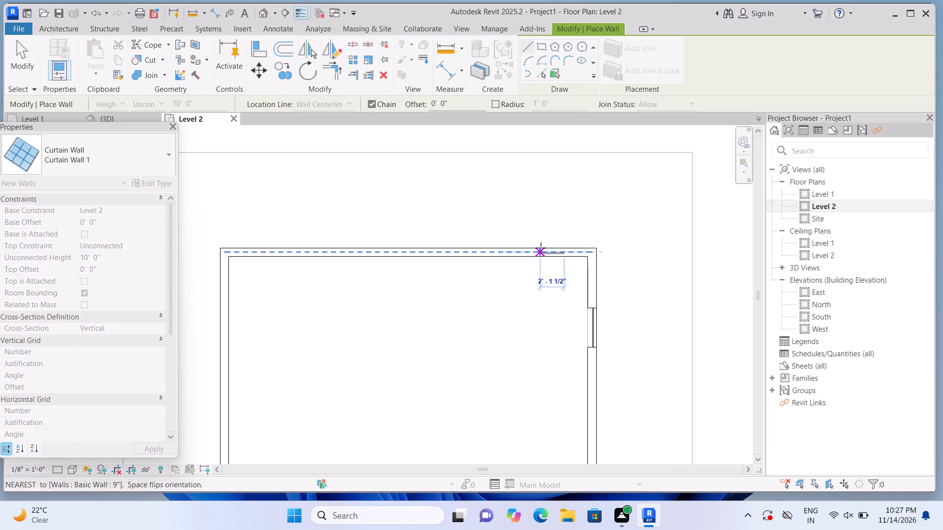
pyautogui.click(524, 248)
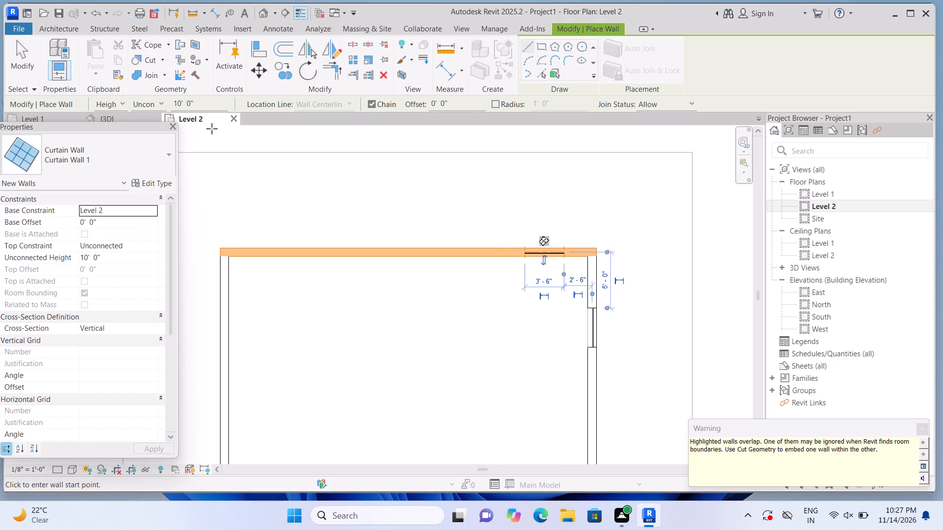
# Cut the back wall with its 3'-6" curtain wall using Cut Geometry.
pyautogui.click(162, 60)
pyautogui.click(167, 79)
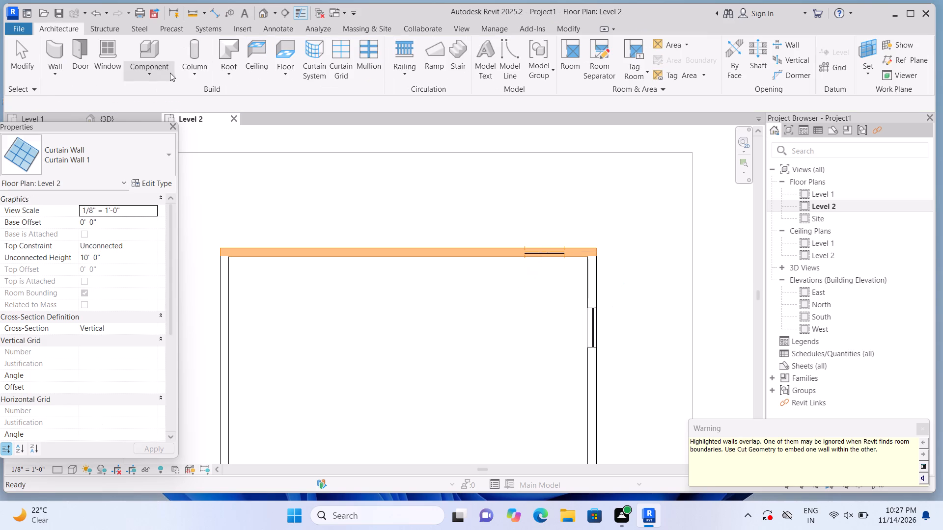
pyautogui.click(483, 248)
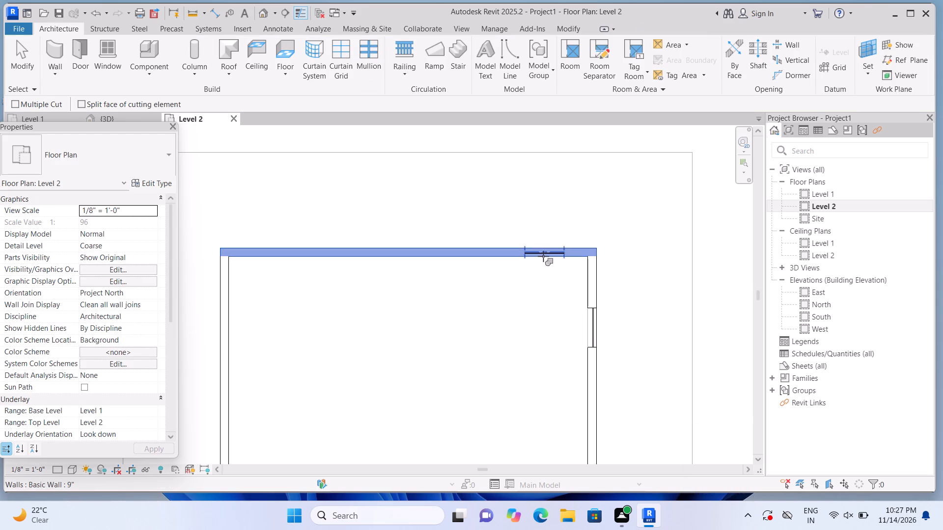
pyautogui.click(543, 256)
# Draw a Curtain Wall 1 segment about 4'-0" long in the back wall, about 2'-0" from the left corner.
pyautogui.click(58, 55)
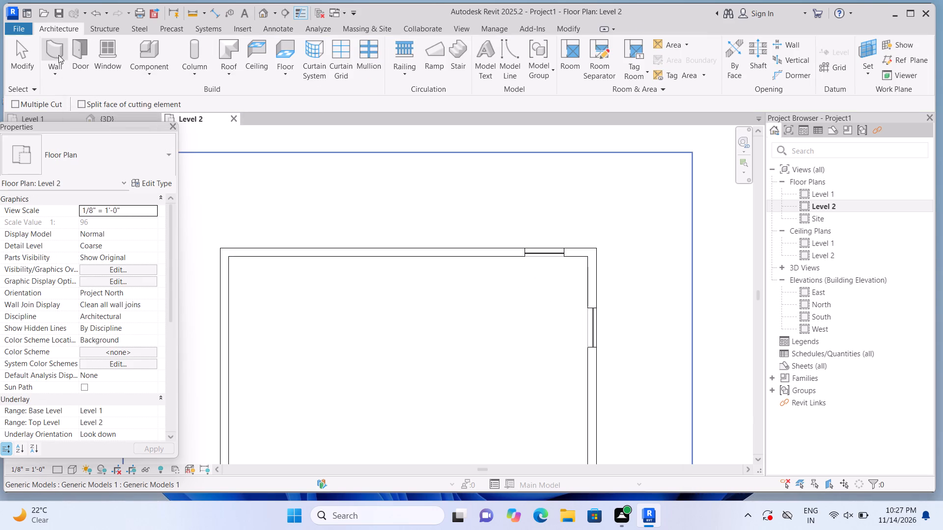
pyautogui.click(250, 254)
pyautogui.click(289, 250)
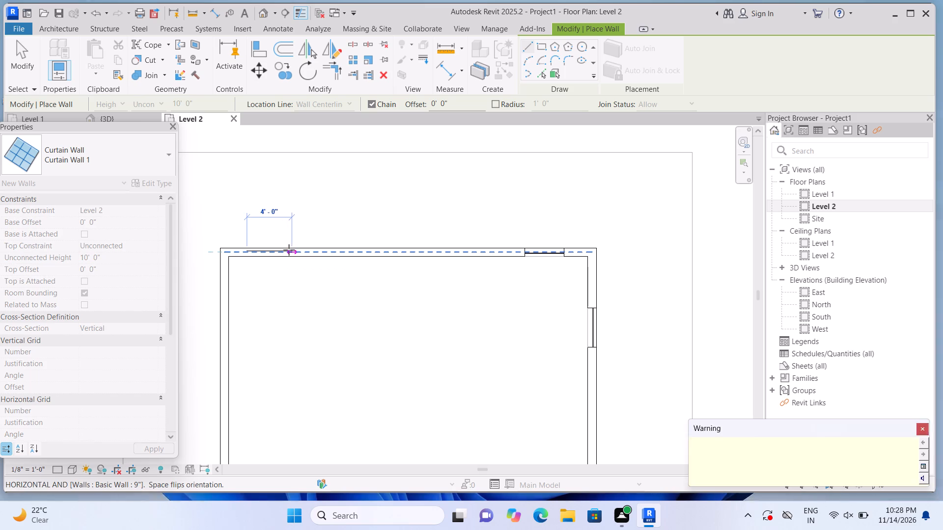
# Cut the back wall with the 4'-0" curtain wall using Cut Geometry.
pyautogui.click(165, 62)
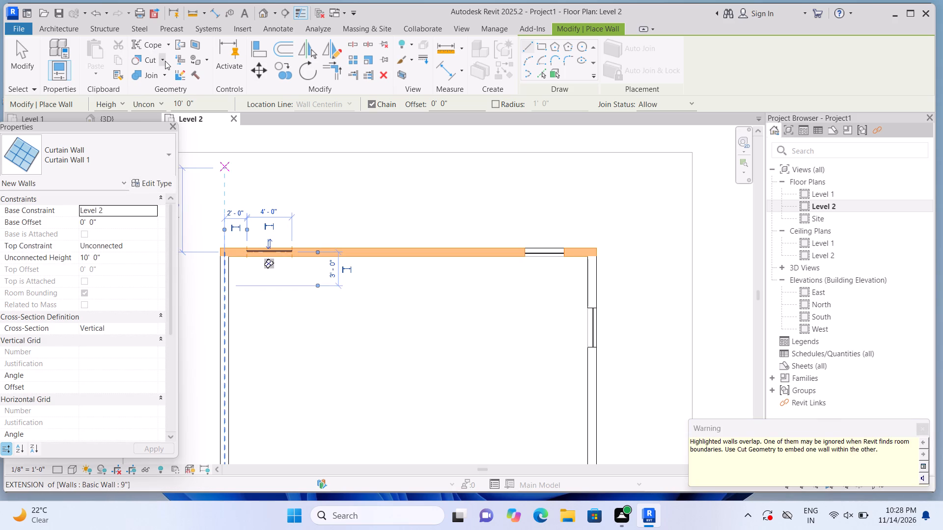
pyautogui.click(176, 79)
pyautogui.click(379, 245)
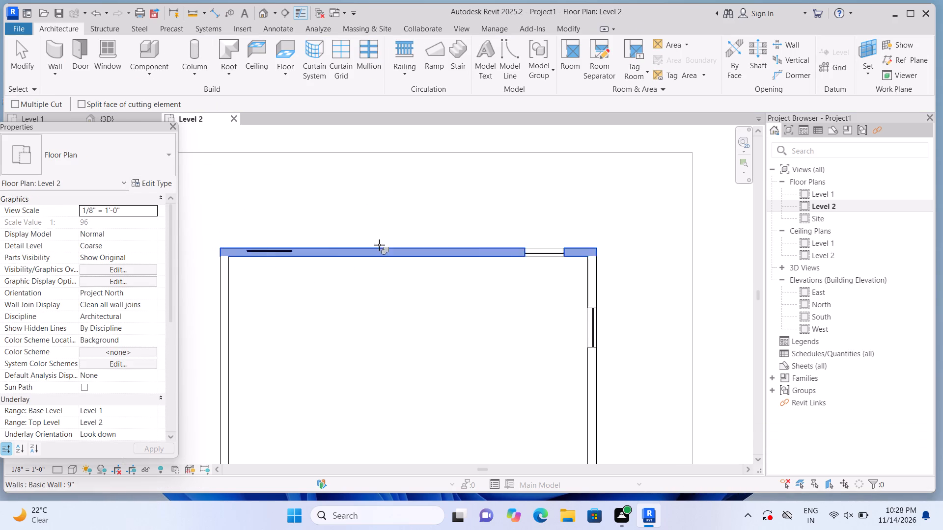
pyautogui.click(284, 249)
# Draw a Curtain Wall 1 segment about 3'-7" long in the left side wall, about 3'-0" from the back corner.
pyautogui.scroll(-3, 306, 212)
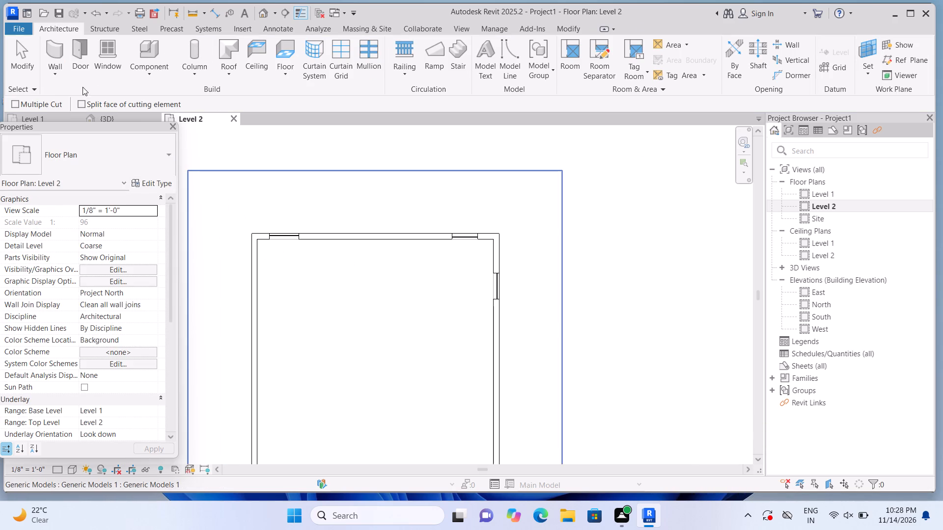
pyautogui.click(56, 53)
pyautogui.moveTo(213, 245); pyautogui.dragTo(370, 202, button='middle')
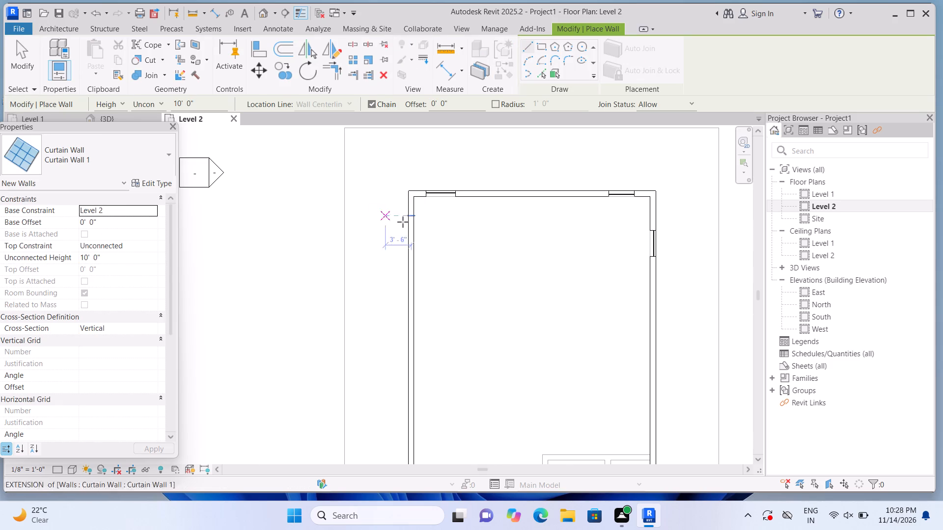
pyautogui.scroll(1, 403, 224)
pyautogui.click(414, 213)
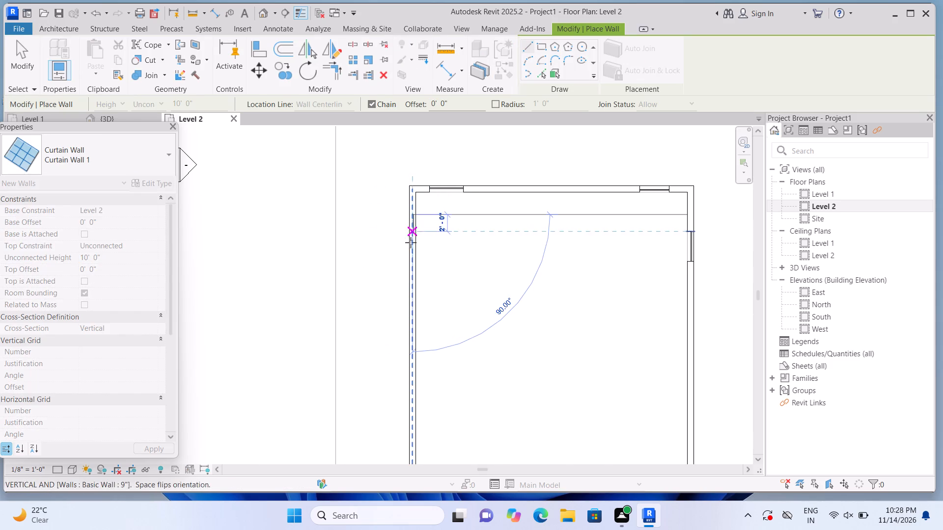
pyautogui.click(409, 246)
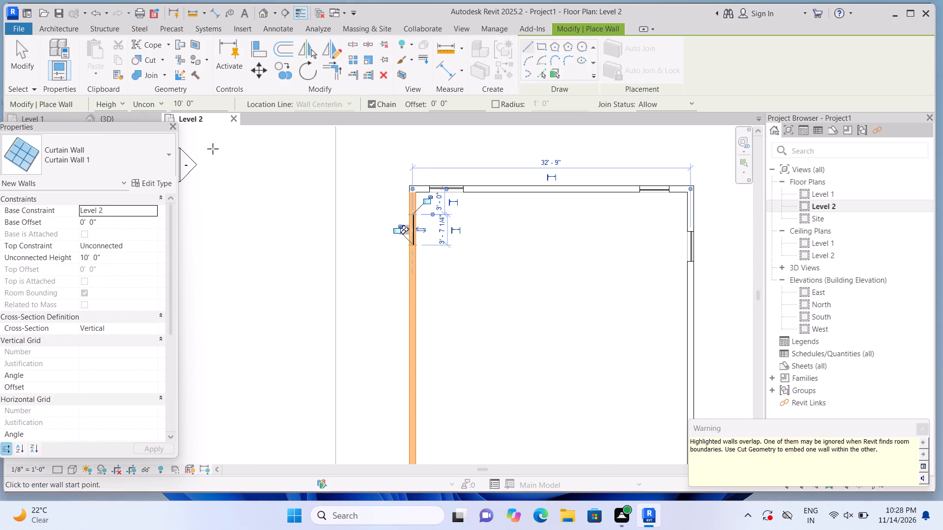
# Cut the left side wall with the curtain wall near the back corner using Cut Geometry.
pyautogui.click(163, 62)
pyautogui.click(169, 78)
pyautogui.click(418, 299)
pyautogui.click(412, 230)
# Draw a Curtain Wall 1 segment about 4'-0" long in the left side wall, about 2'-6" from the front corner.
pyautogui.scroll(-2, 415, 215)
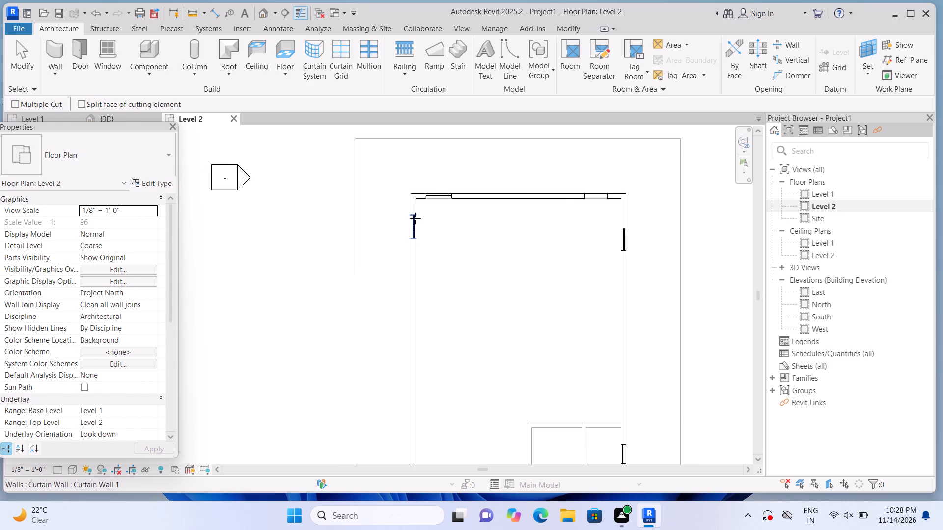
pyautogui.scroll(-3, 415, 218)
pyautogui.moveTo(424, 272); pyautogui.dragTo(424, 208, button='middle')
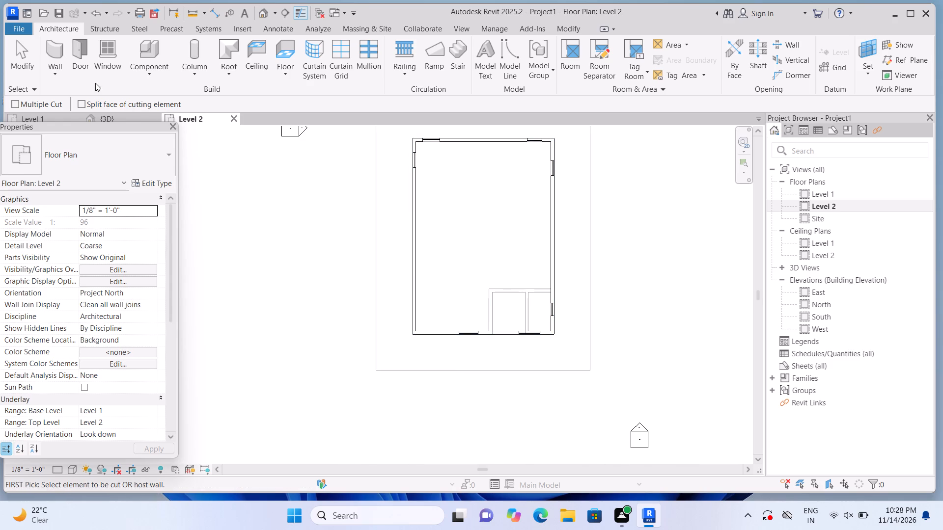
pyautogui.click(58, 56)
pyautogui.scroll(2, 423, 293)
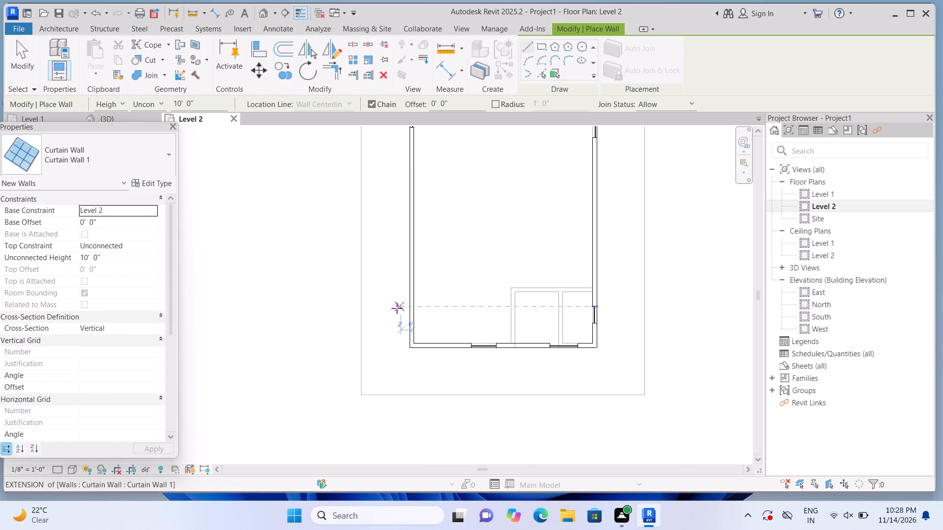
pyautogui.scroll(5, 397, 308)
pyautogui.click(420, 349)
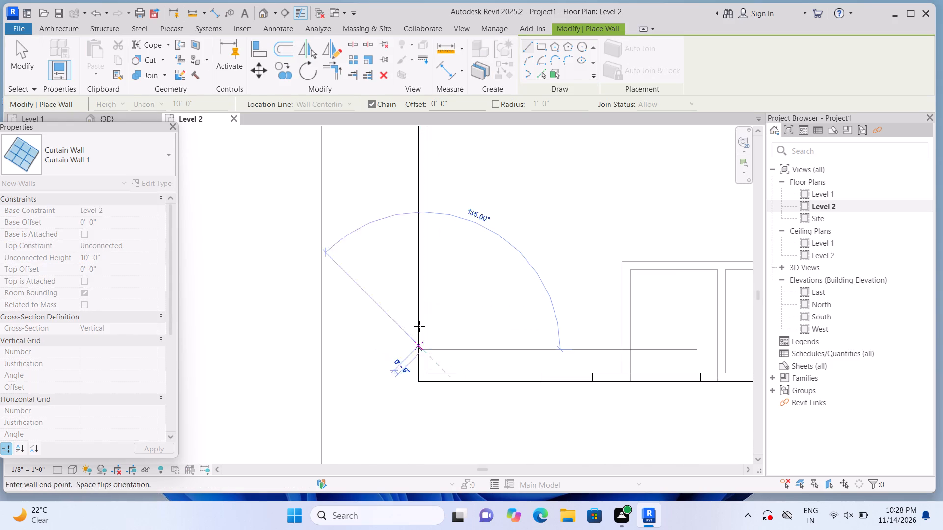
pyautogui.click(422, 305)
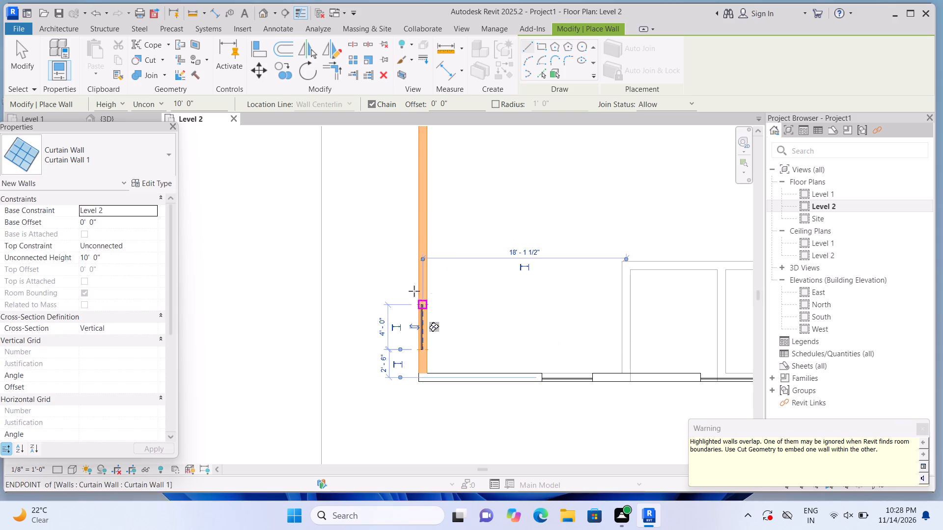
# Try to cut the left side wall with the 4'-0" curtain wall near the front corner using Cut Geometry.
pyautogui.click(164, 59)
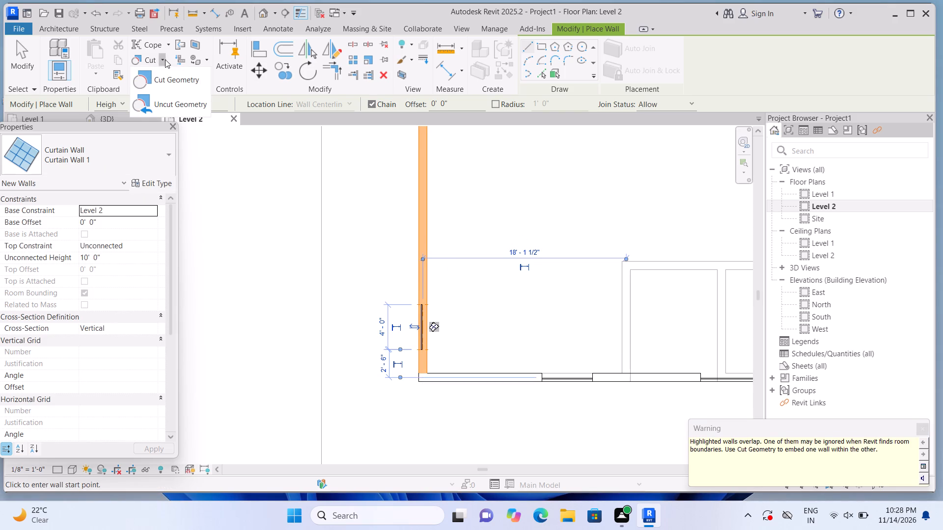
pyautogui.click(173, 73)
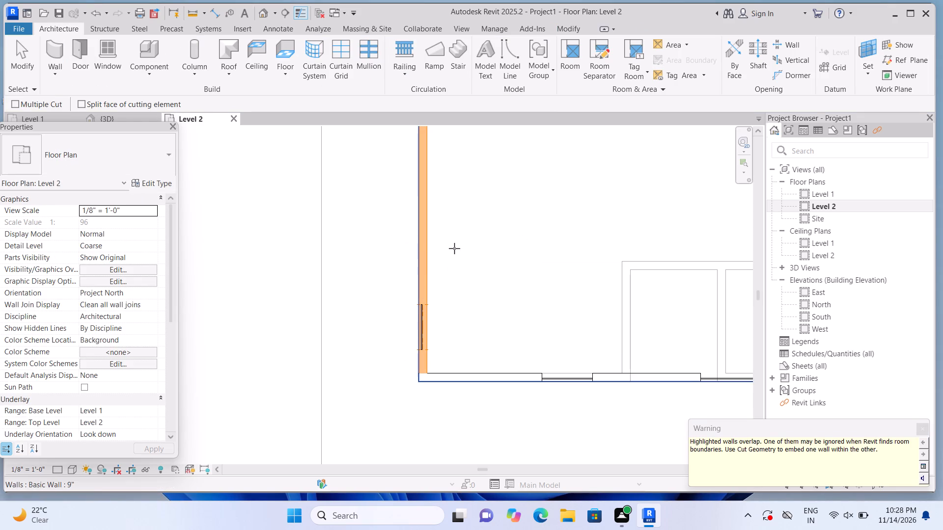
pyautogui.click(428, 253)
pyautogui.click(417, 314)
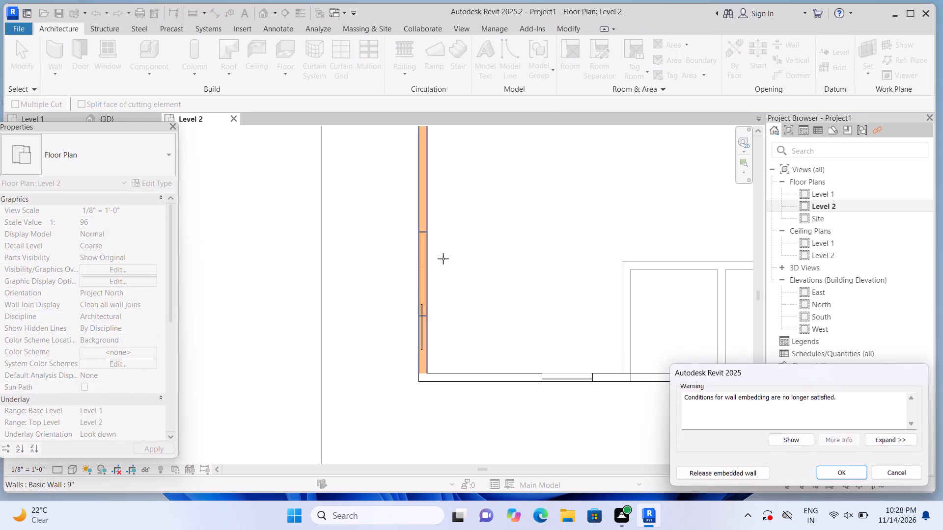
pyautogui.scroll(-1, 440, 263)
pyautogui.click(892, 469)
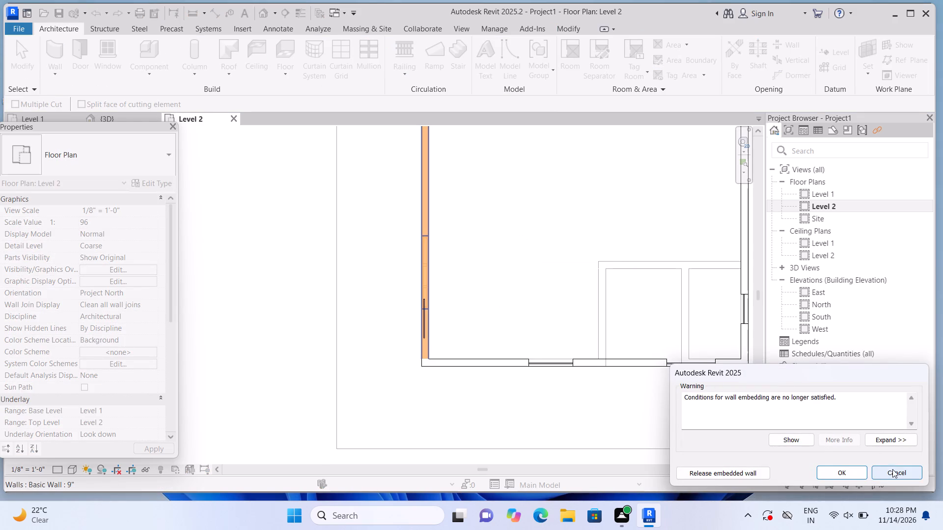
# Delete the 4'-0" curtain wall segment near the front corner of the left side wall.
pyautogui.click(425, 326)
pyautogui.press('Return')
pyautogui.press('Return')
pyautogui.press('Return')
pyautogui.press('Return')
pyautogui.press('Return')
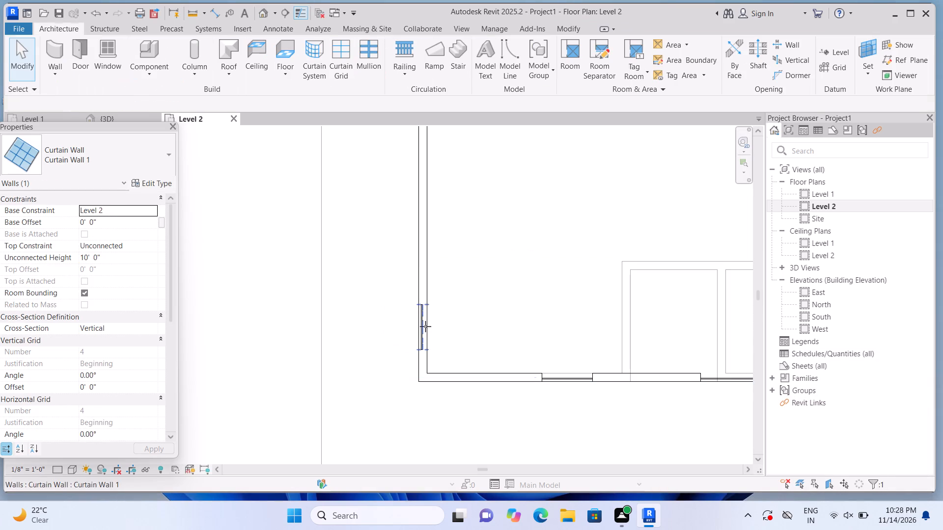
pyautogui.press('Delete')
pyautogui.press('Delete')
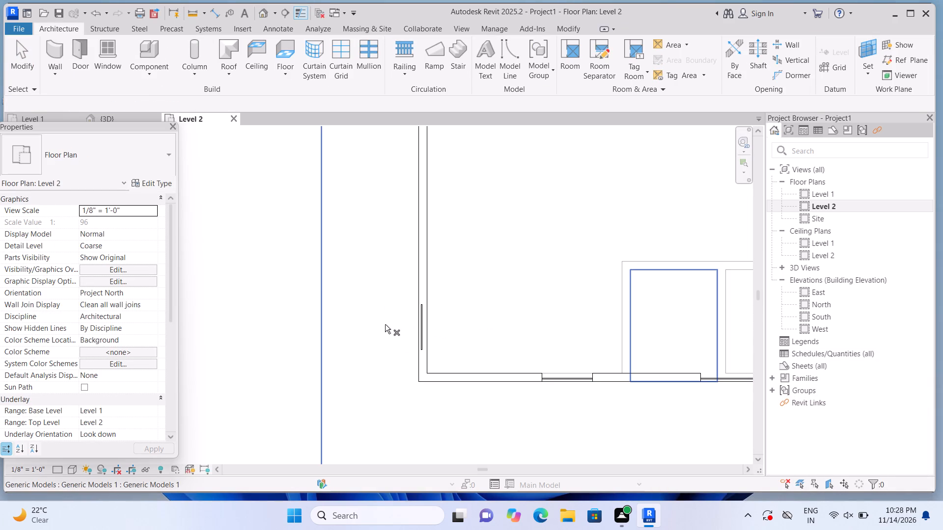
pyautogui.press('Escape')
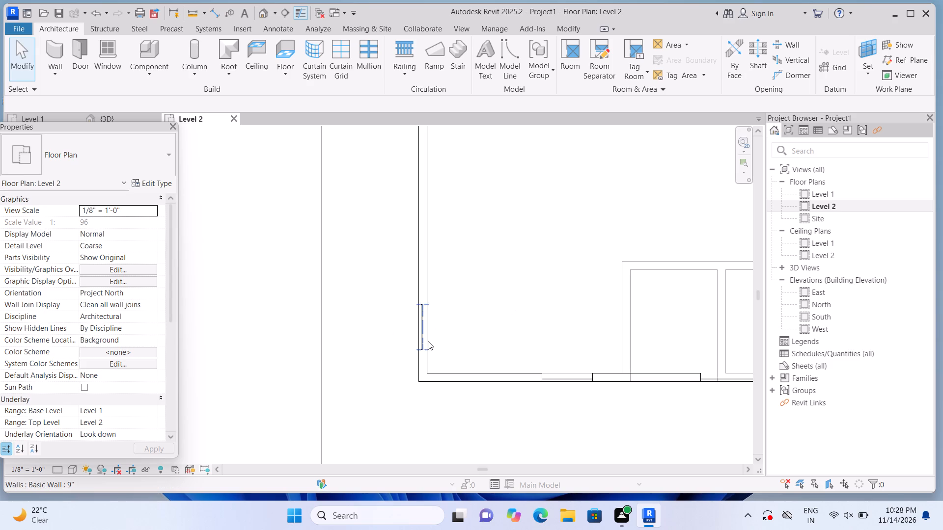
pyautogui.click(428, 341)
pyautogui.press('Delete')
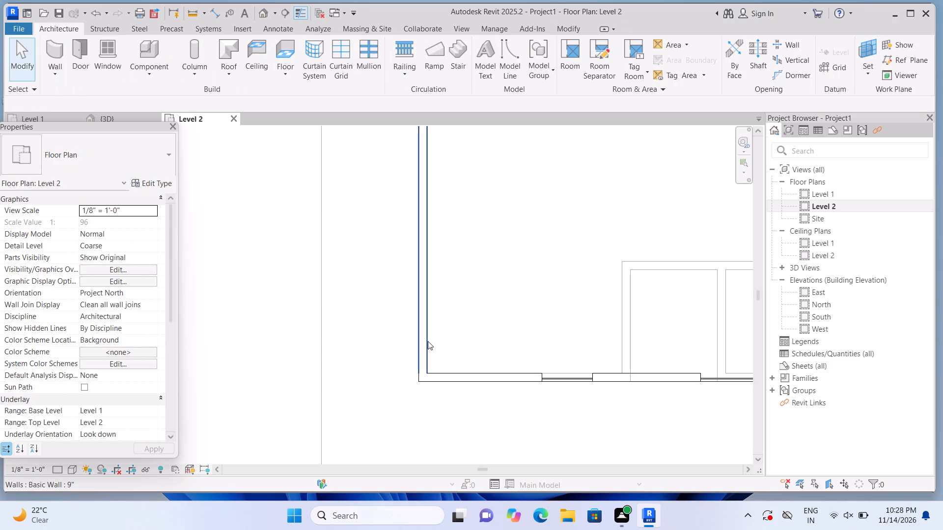
# Draw a Curtain Wall 1 segment about 3'-6" long in the left side wall, about 4'-6" from the front corner.
pyautogui.click(59, 59)
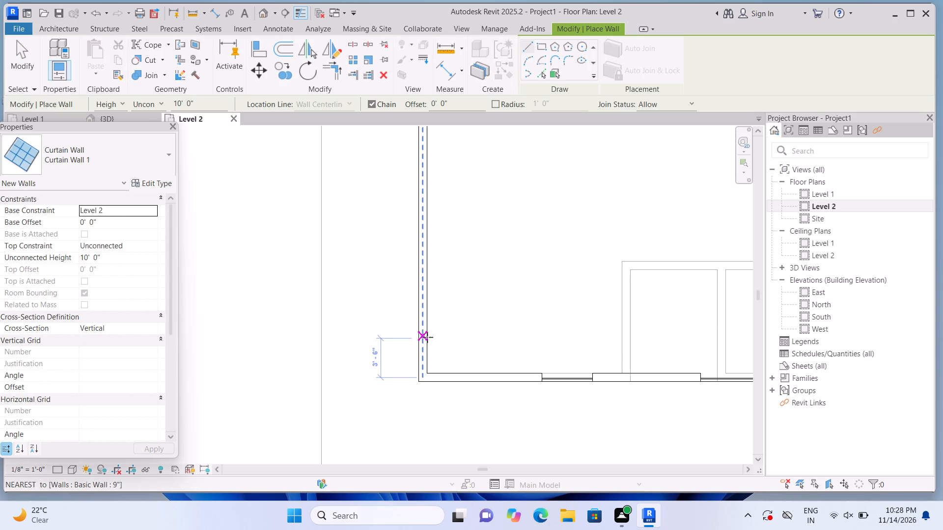
pyautogui.click(429, 339)
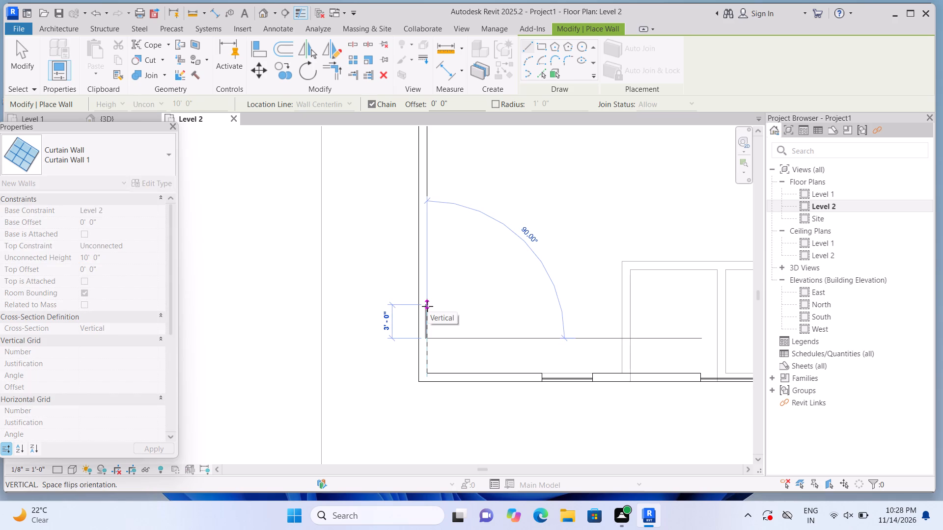
pyautogui.press('Escape')
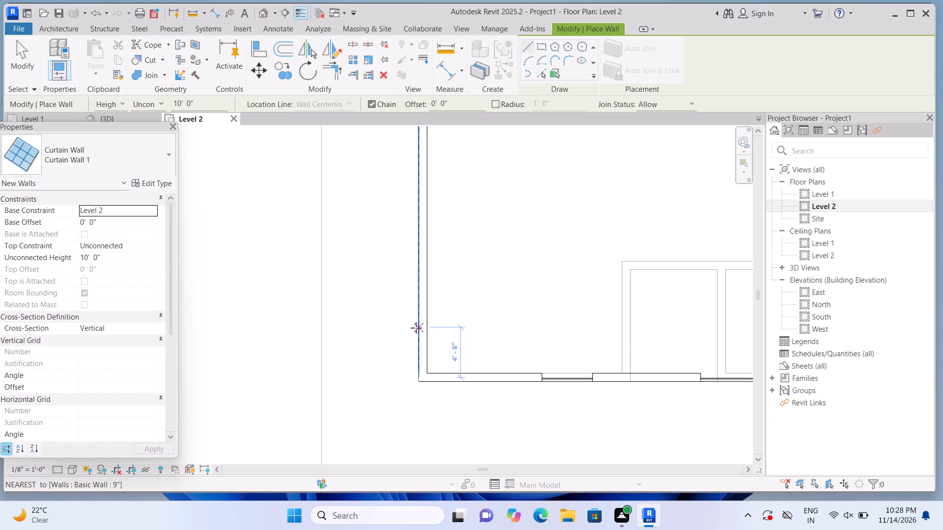
pyautogui.click(419, 329)
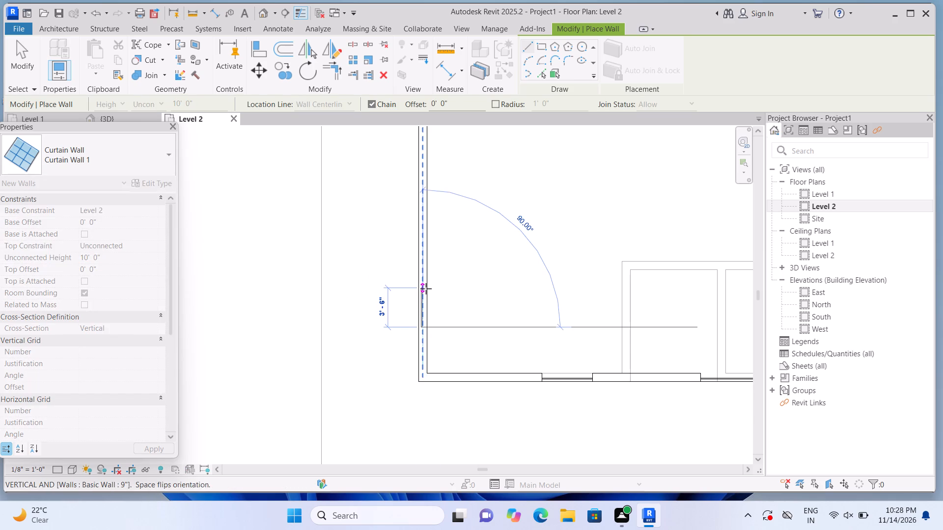
pyautogui.click(426, 289)
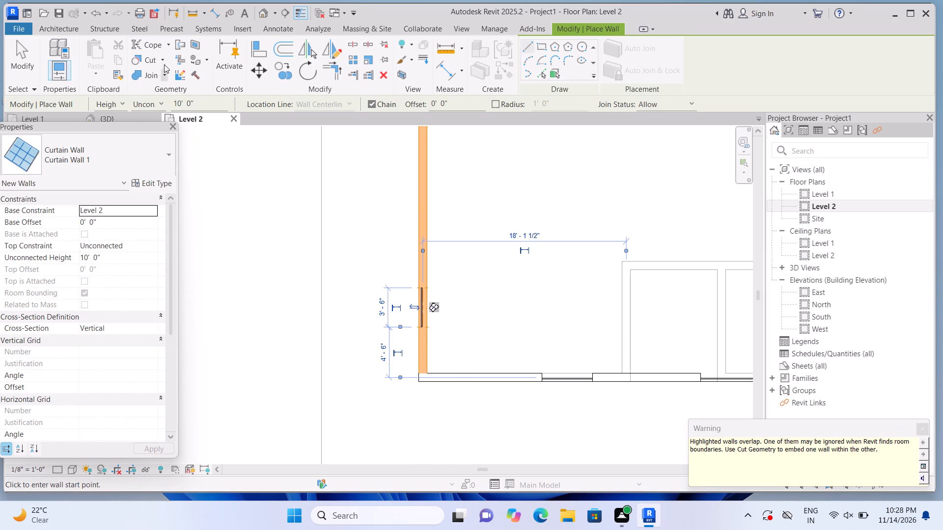
# Cut the left side wall with the 3'-6" curtain wall near its front corner using Cut Geometry.
pyautogui.click(163, 60)
pyautogui.click(171, 78)
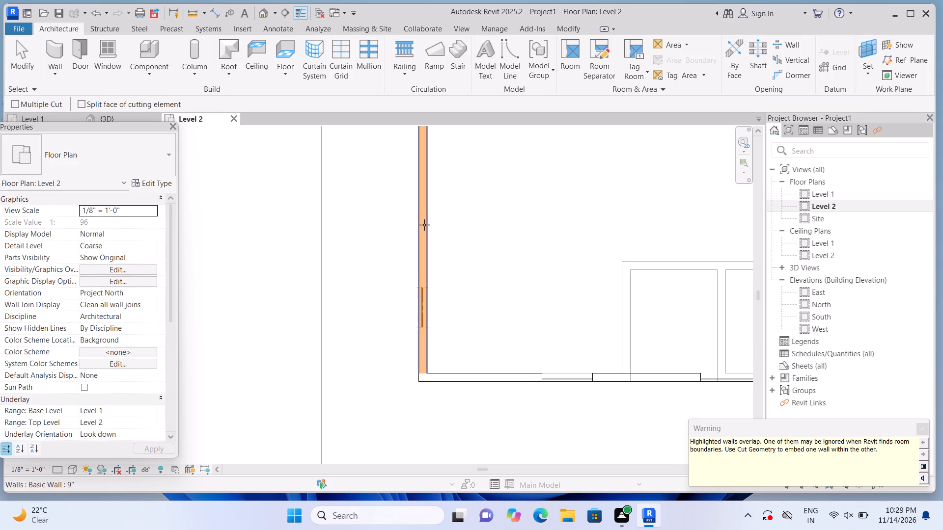
pyautogui.click(425, 225)
pyautogui.click(418, 300)
# Check the front windows in 3D and delete the 3'-0" curtain wall near the front corner of the right side wall on Level 2.
pyautogui.scroll(-5, 435, 267)
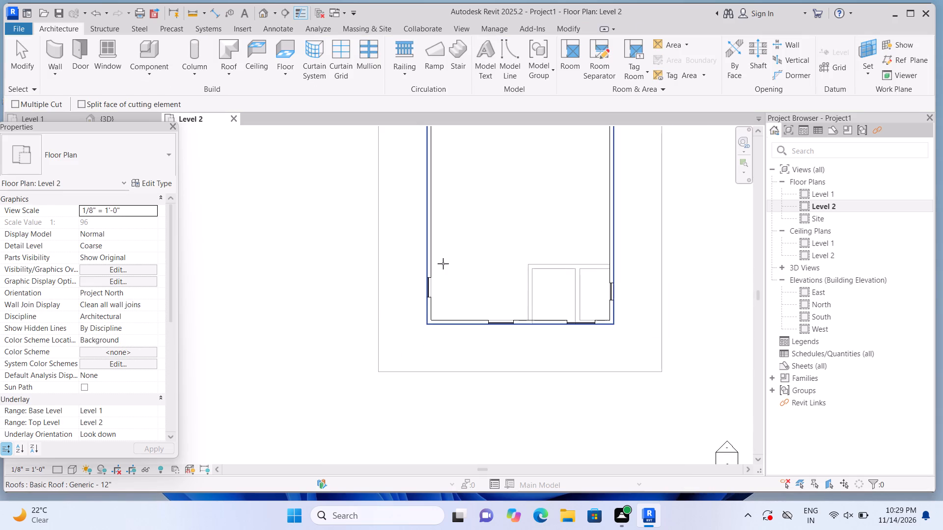
pyautogui.click(262, 8)
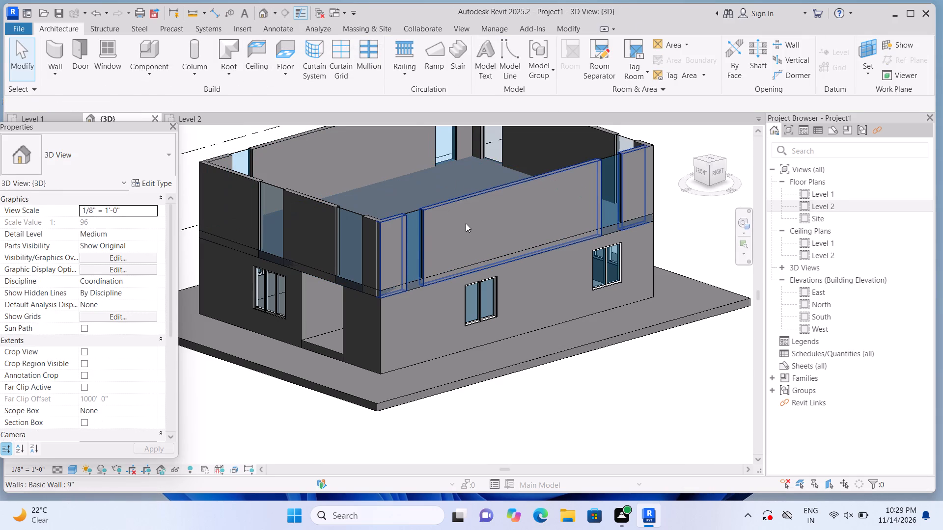
pyautogui.scroll(6, 418, 245)
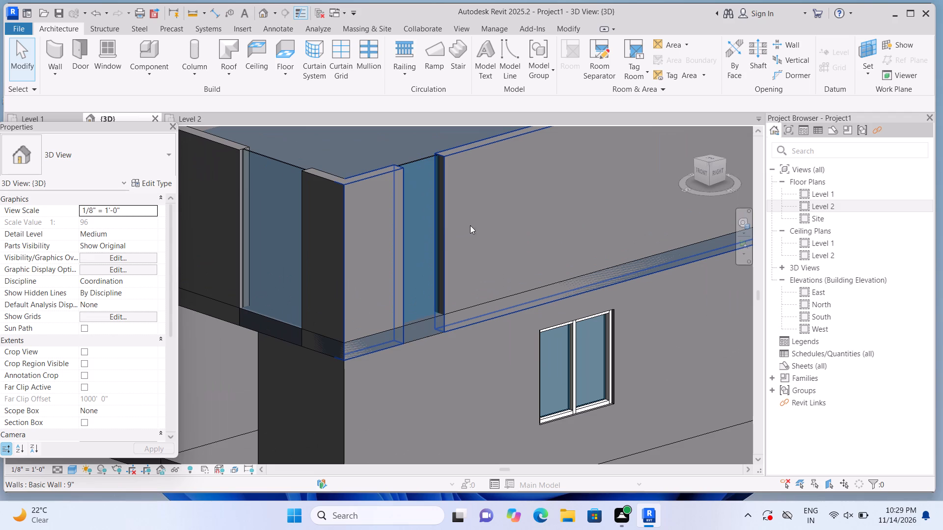
pyautogui.scroll(-6, 471, 223)
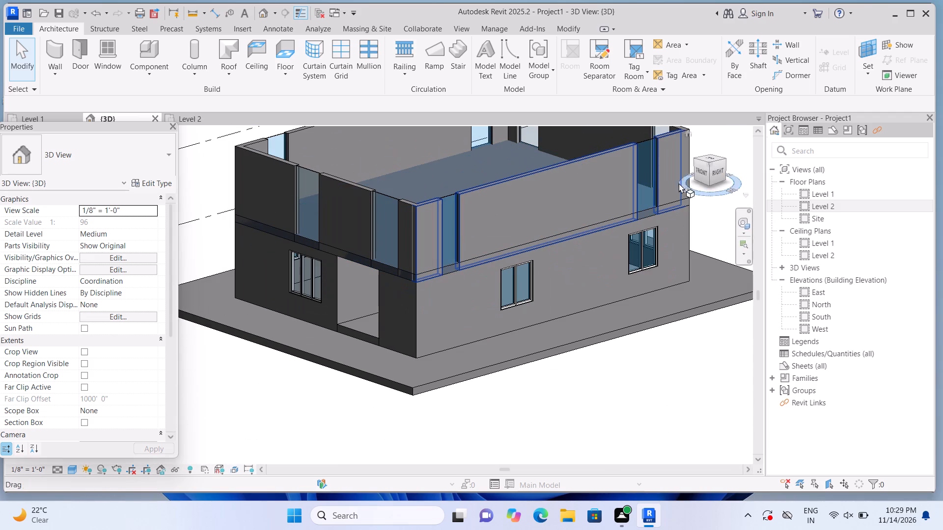
pyautogui.doubleClick(805, 206)
pyautogui.scroll(5, 647, 287)
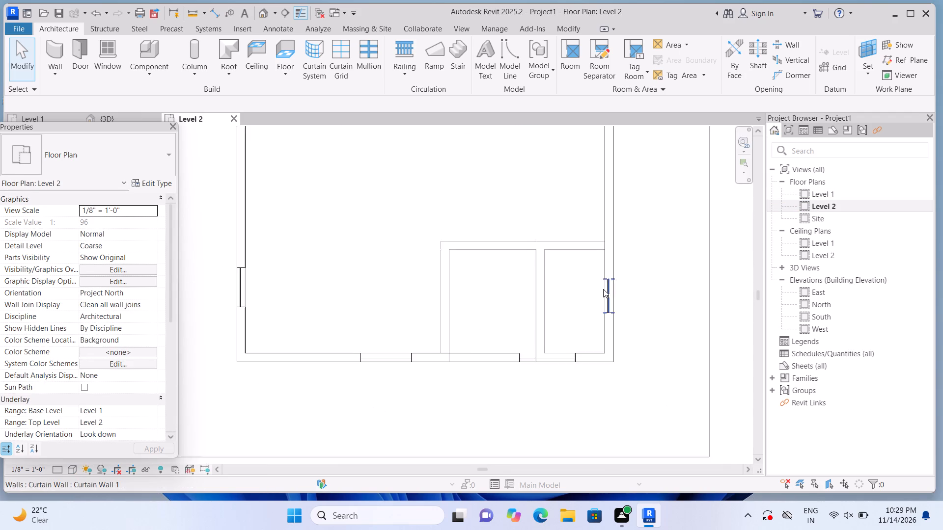
pyautogui.scroll(2, 603, 289)
pyautogui.click(606, 293)
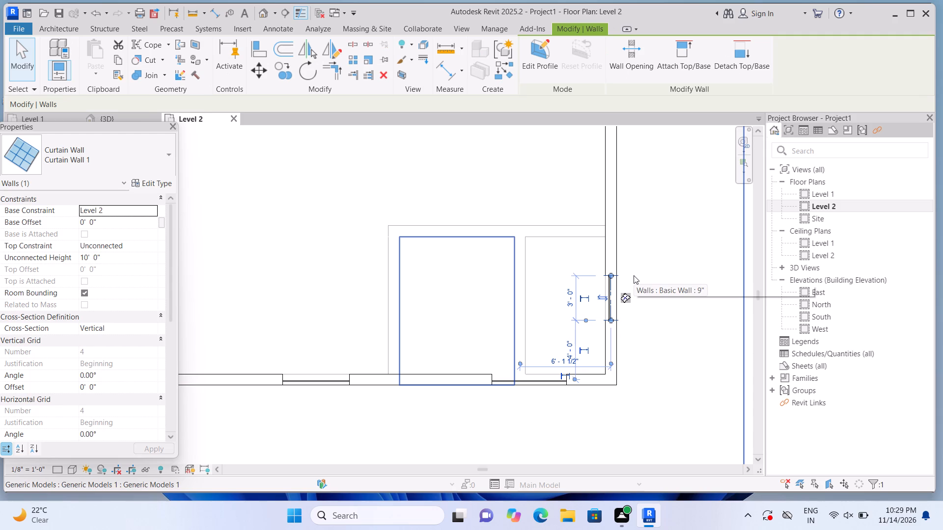
pyautogui.press('Delete')
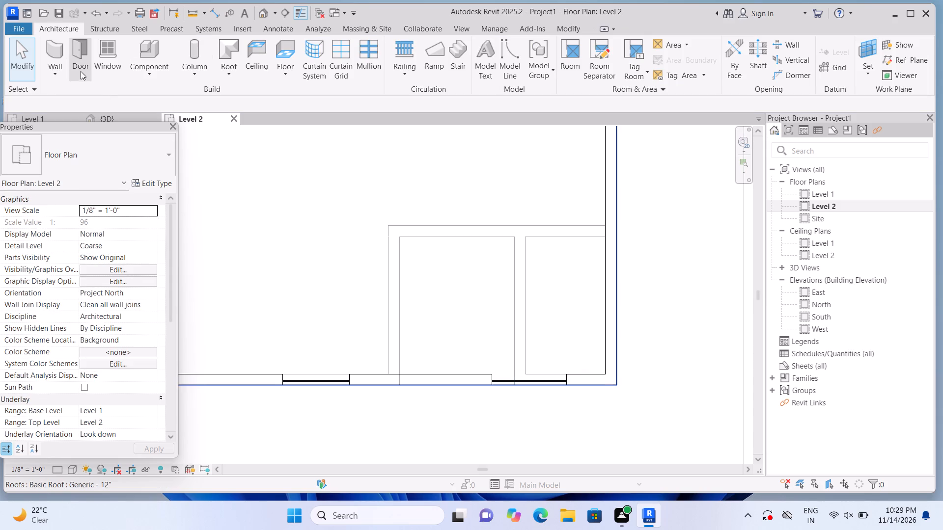
# Draw a Curtain Wall 1 segment about 3'-6" long in the right side wall, about 2'-6" from the front corner.
pyautogui.click(55, 51)
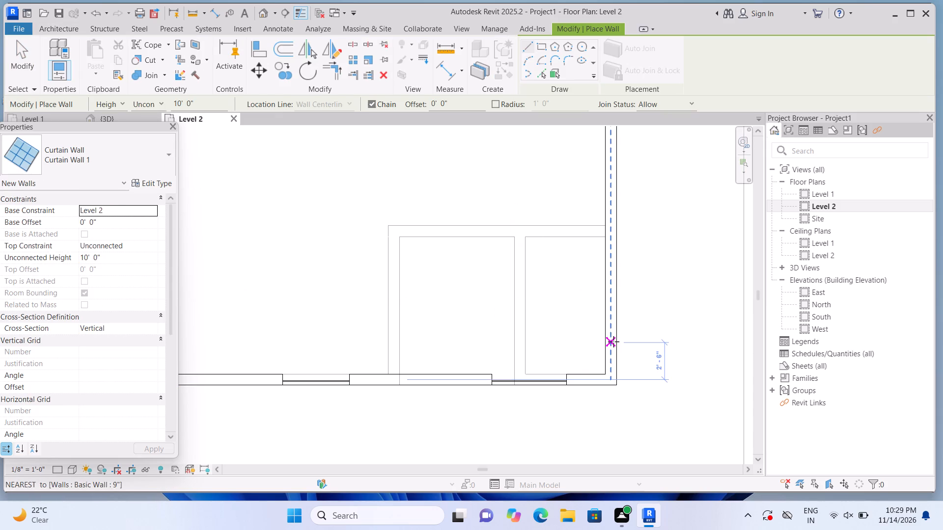
pyautogui.click(613, 341)
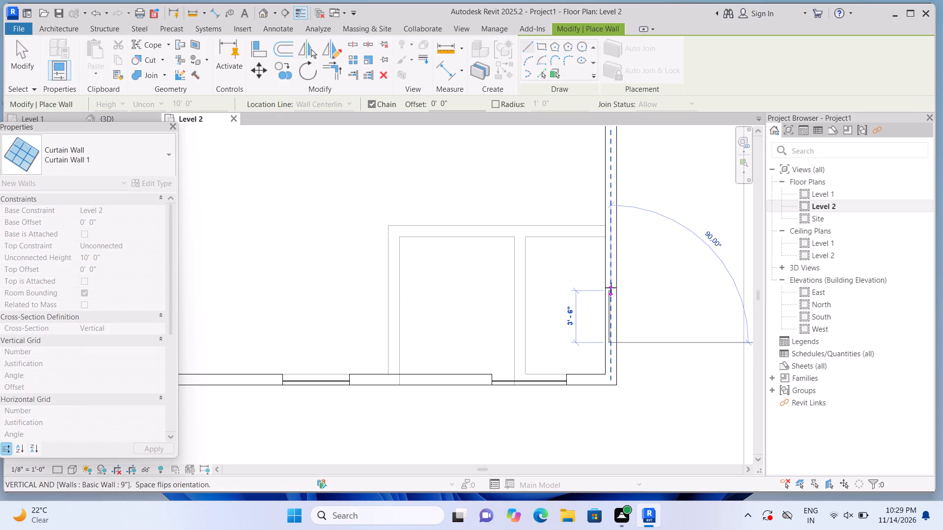
pyautogui.click(611, 288)
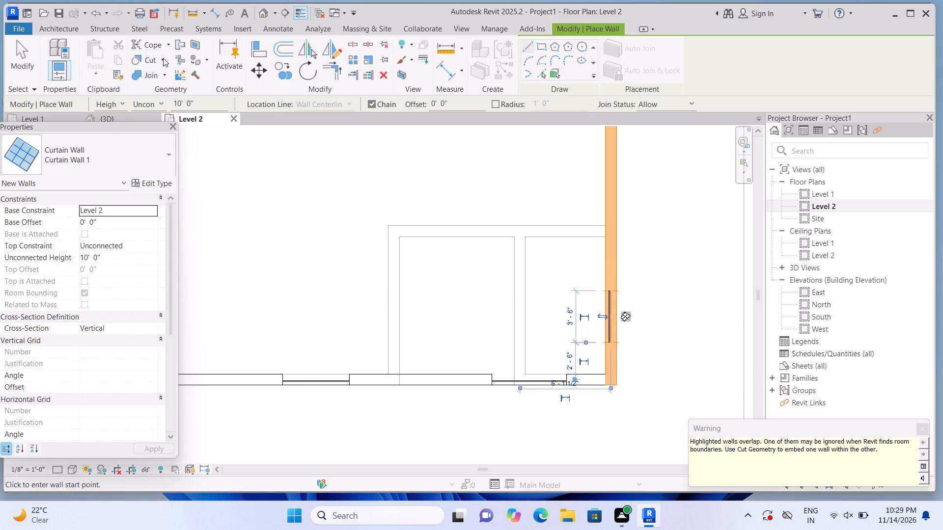
# Cut the right side wall with the 3'-6" curtain wall near its front corner using Cut Geometry.
pyautogui.click(163, 58)
pyautogui.click(166, 75)
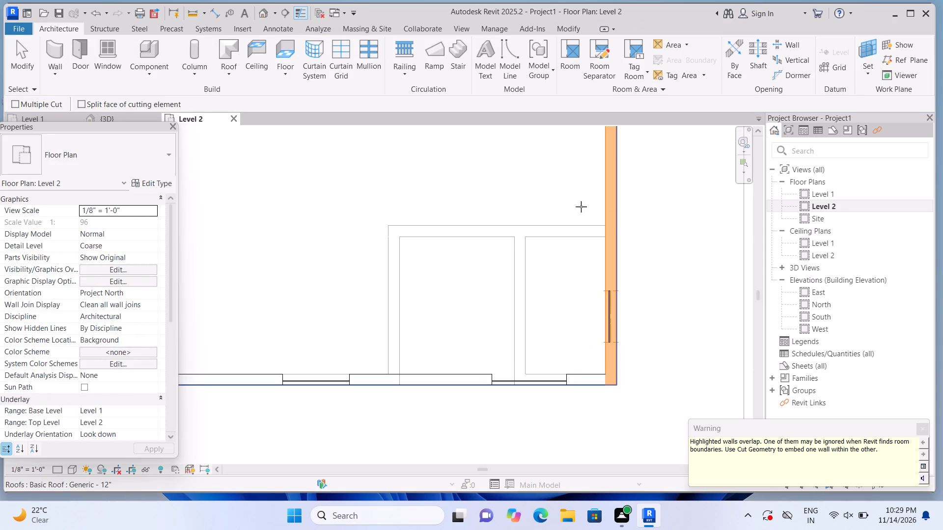
pyautogui.click(611, 221)
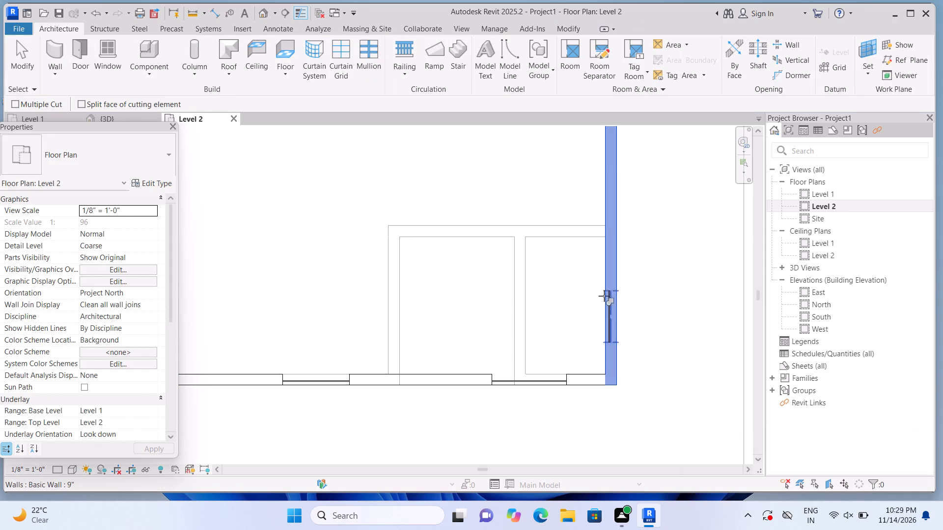
pyautogui.click(610, 302)
# Review the curtain wall openings along the Level 2 perimeter walls in plan.
pyautogui.scroll(-3, 618, 302)
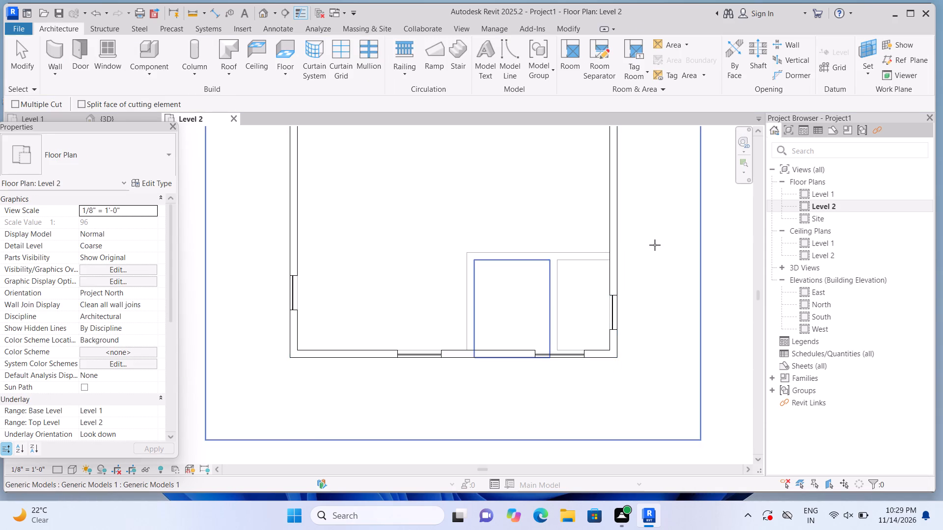
pyautogui.scroll(-1, 655, 245)
pyautogui.moveTo(652, 182); pyautogui.dragTo(620, 320, button='middle')
pyautogui.moveTo(614, 232); pyautogui.dragTo(590, 458, button='middle')
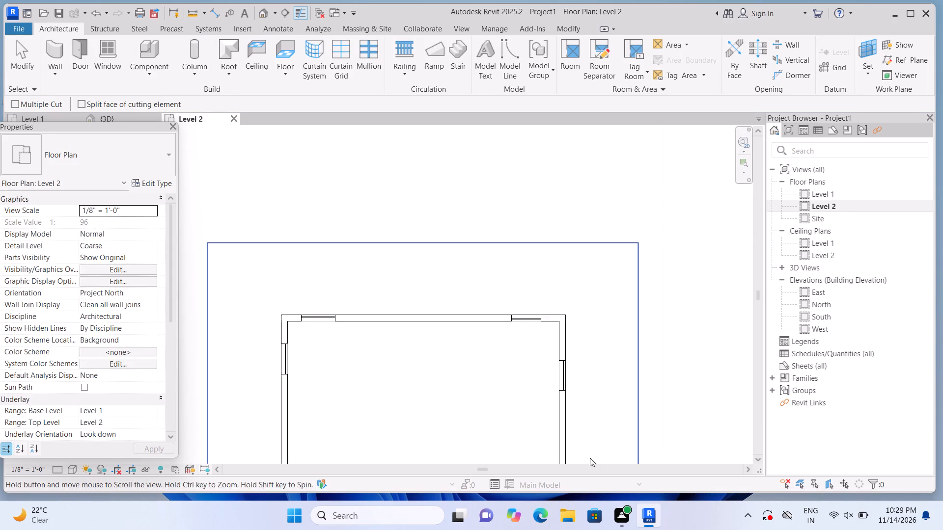
pyautogui.moveTo(590, 458); pyautogui.dragTo(590, 459, button='middle')
pyautogui.scroll(4, 585, 422)
pyautogui.scroll(-2, 580, 390)
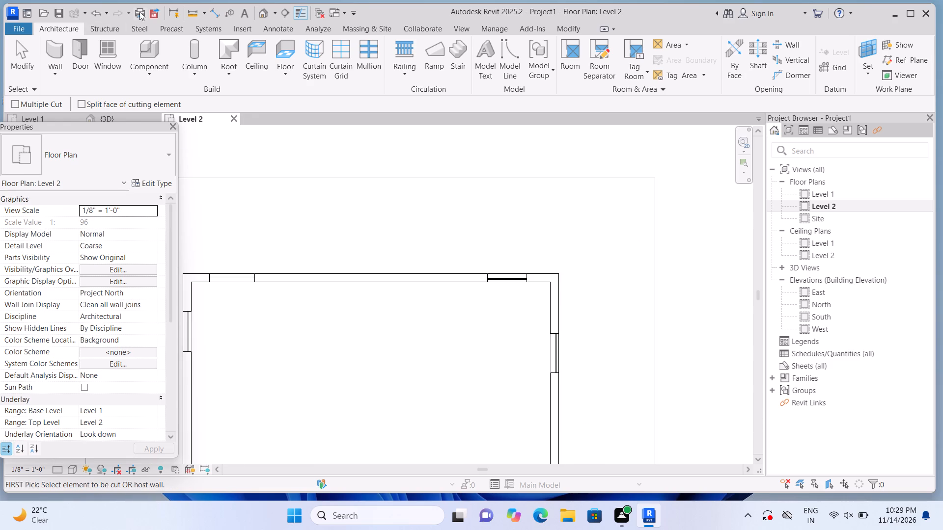
# In 3D, resize the right side wall's front curtain wall to a base offset of about 3'-8" and a height of about 5'-1".
pyautogui.click(259, 8)
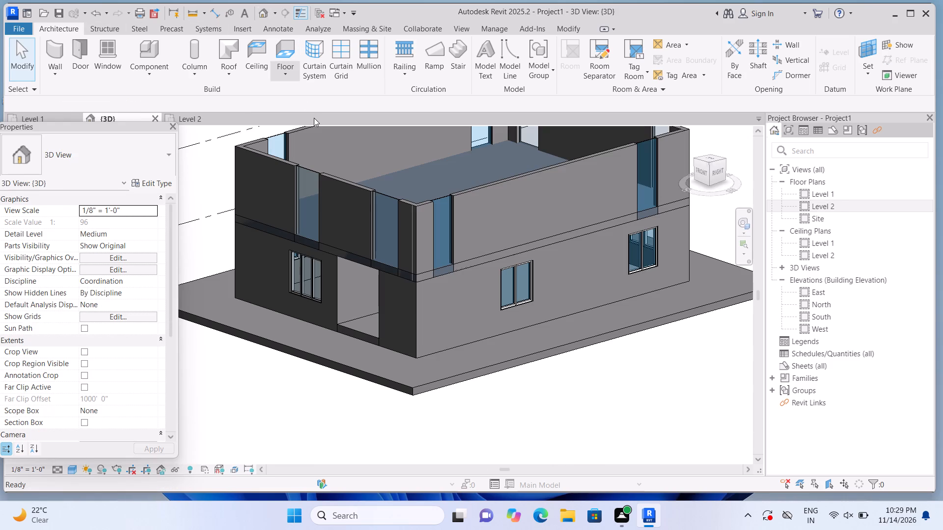
pyautogui.scroll(2, 449, 236)
pyautogui.scroll(-1, 573, 383)
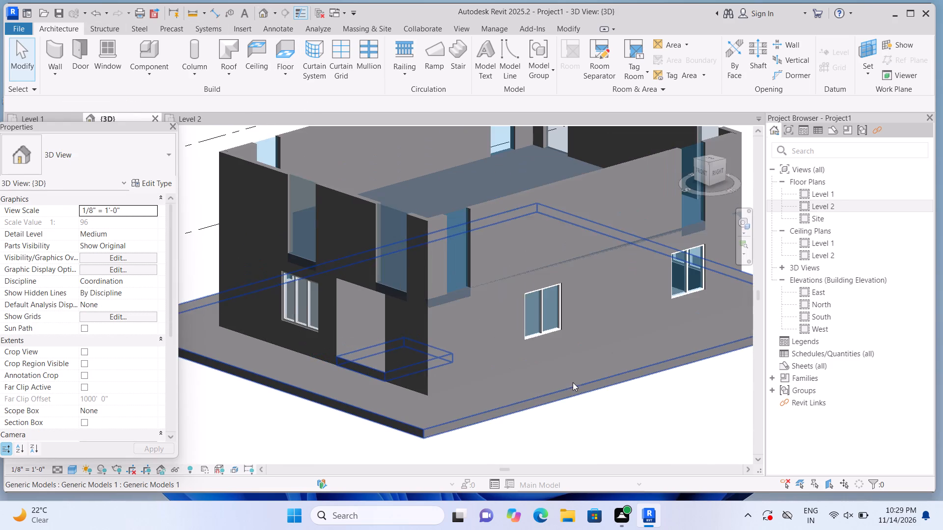
pyautogui.scroll(-1, 670, 383)
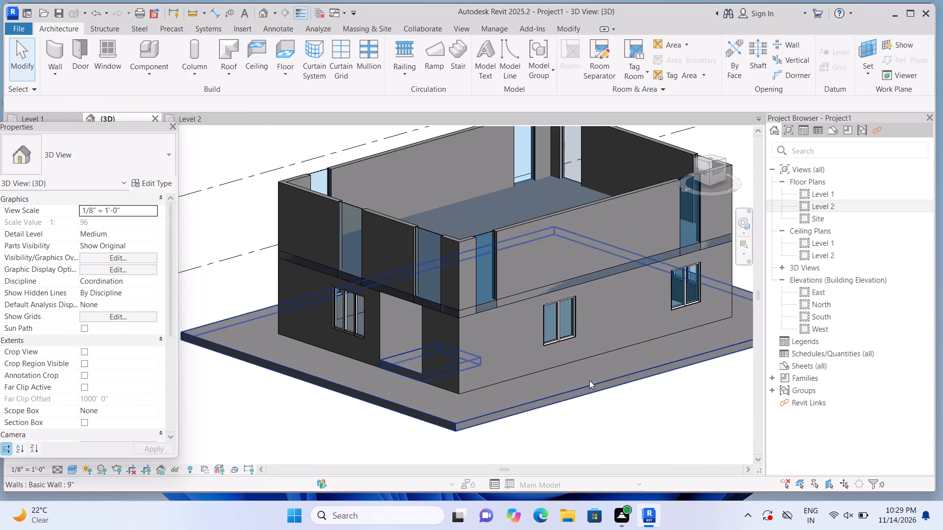
pyautogui.scroll(6, 524, 253)
pyautogui.click(475, 258)
pyautogui.scroll(2, 476, 312)
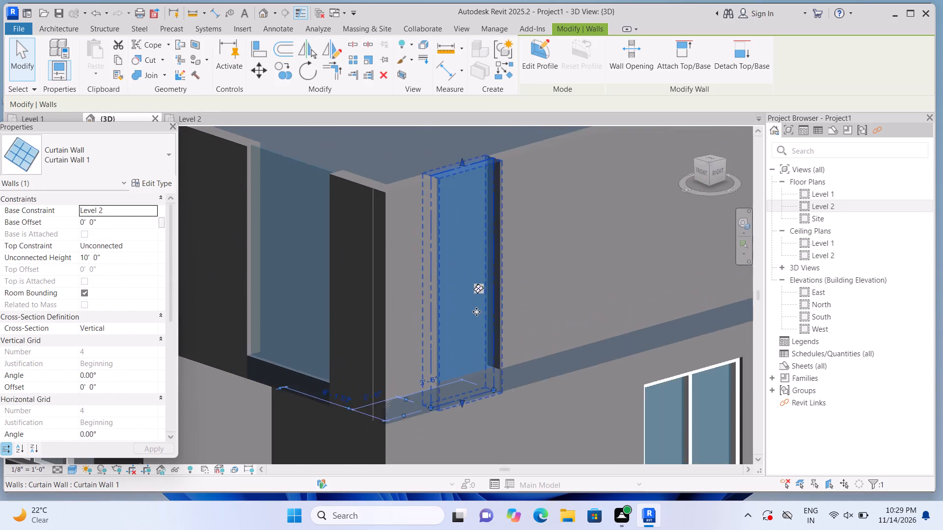
pyautogui.scroll(2, 476, 312)
pyautogui.moveTo(455, 423); pyautogui.dragTo(454, 392)
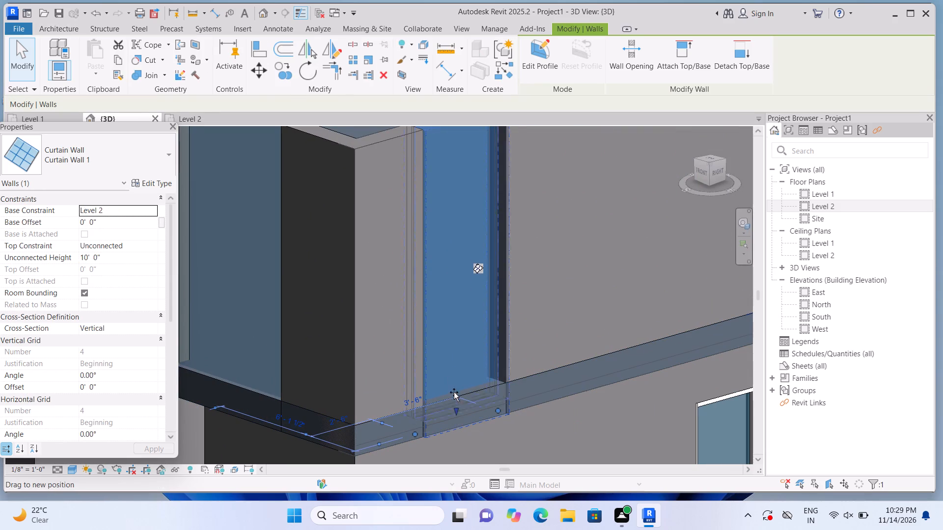
pyautogui.moveTo(454, 392); pyautogui.dragTo(455, 310)
pyautogui.scroll(-1, 458, 318)
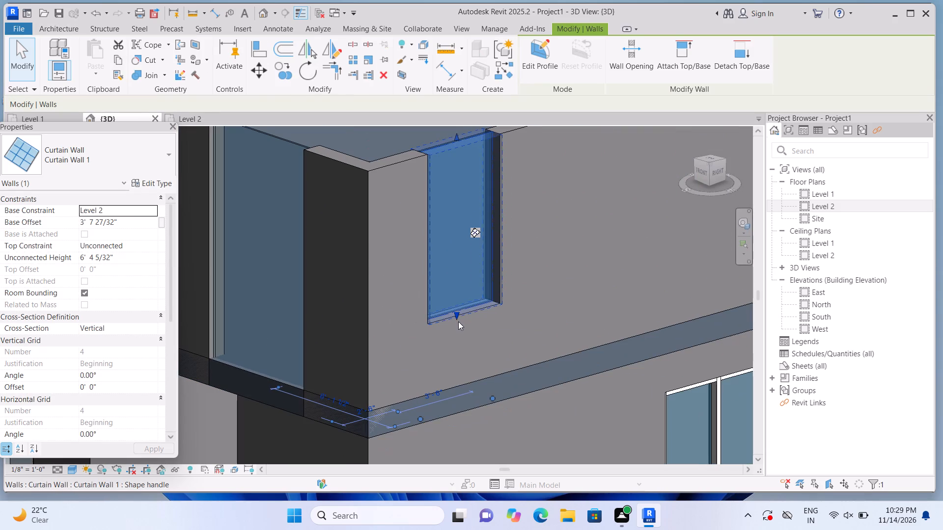
pyautogui.moveTo(451, 368); pyautogui.dragTo(451, 436, button='middle')
pyautogui.scroll(1, 478, 195)
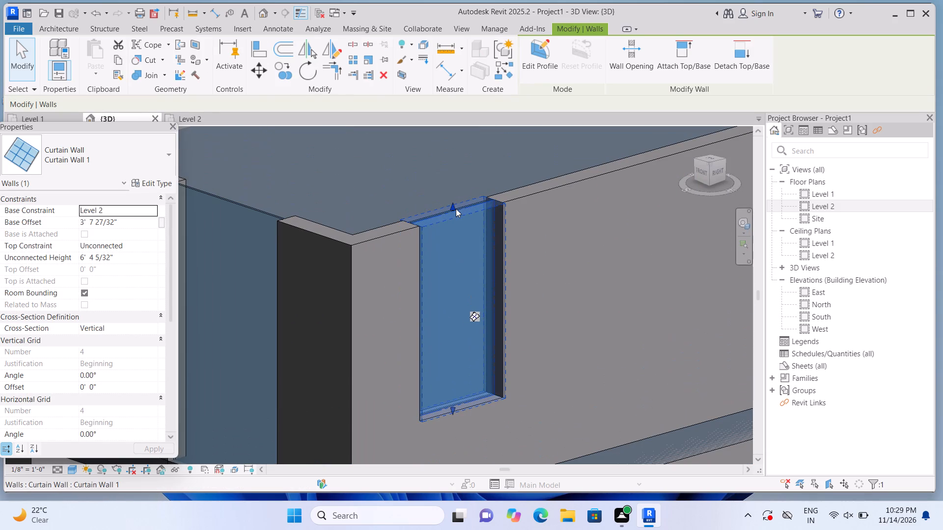
pyautogui.moveTo(453, 204); pyautogui.dragTo(459, 250)
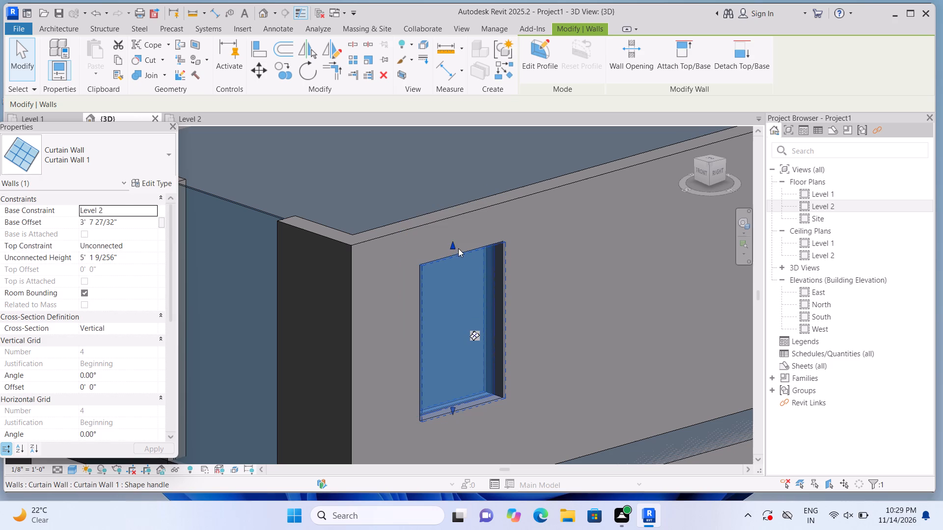
# Add a vertical curtain grid line through the middle of the resized window, 1'-9" from each side.
pyautogui.click(69, 27)
pyautogui.click(347, 70)
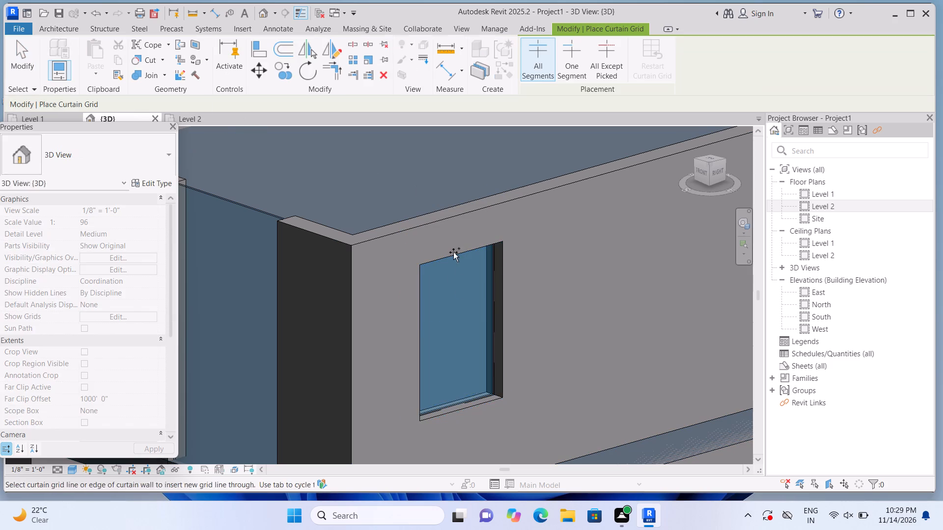
pyautogui.moveTo(458, 282); pyautogui.dragTo(443, 187, button='middle')
pyautogui.scroll(1, 443, 188)
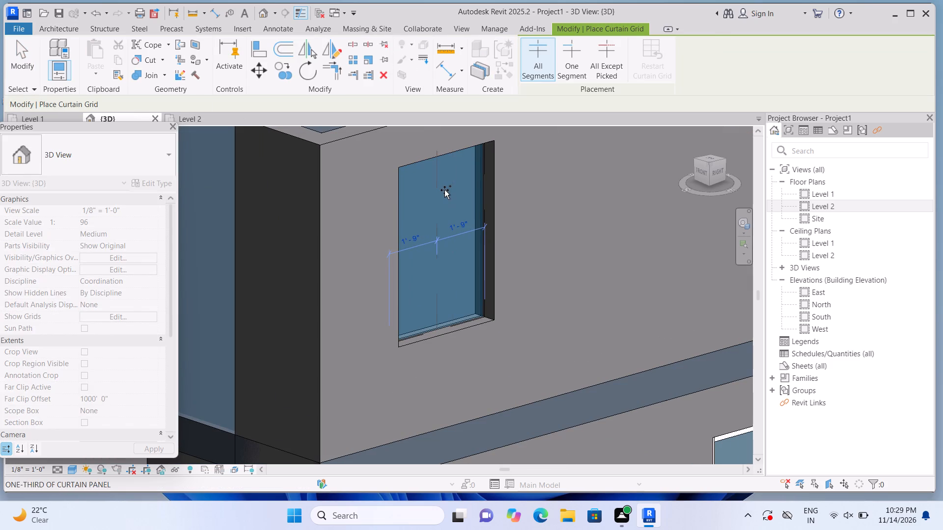
pyautogui.click(441, 191)
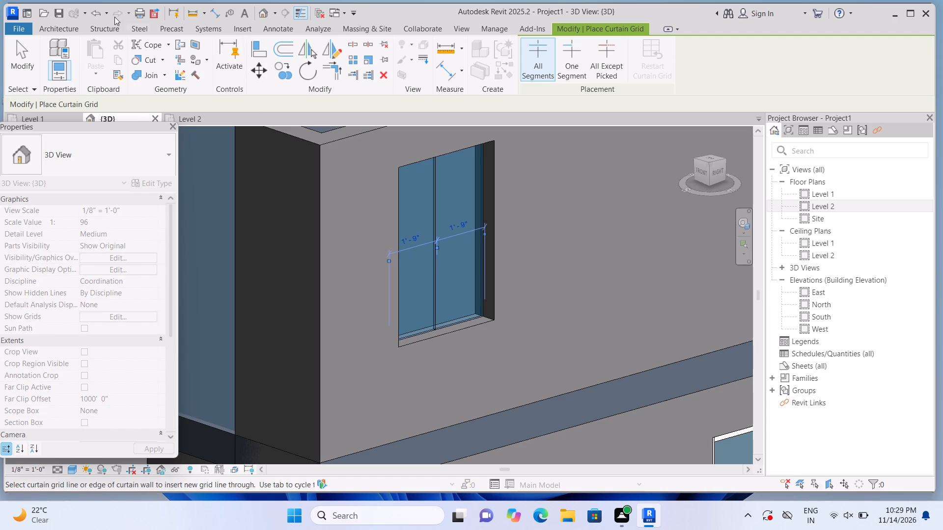
# Place 2.5" x 5" rectangular mullions on the window's middle grid line and all four outer edges.
pyautogui.click(53, 28)
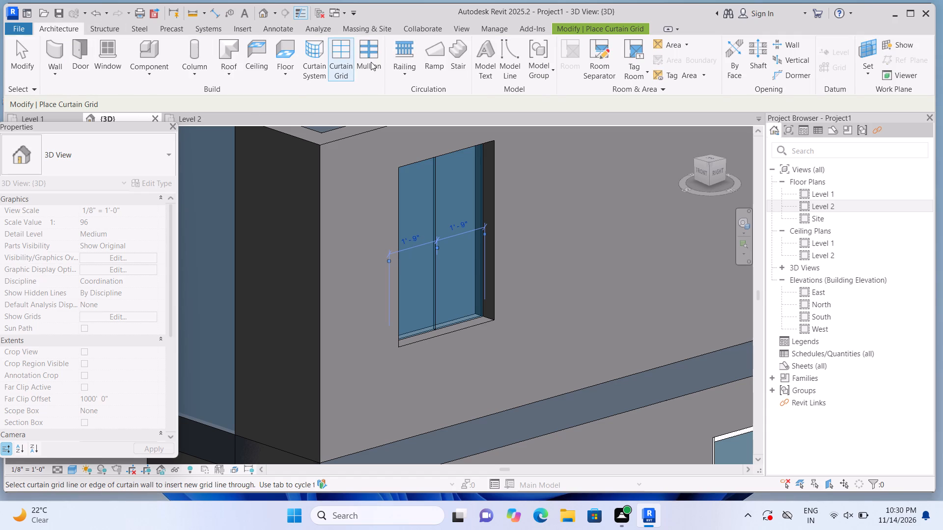
pyautogui.click(371, 62)
pyautogui.click(434, 192)
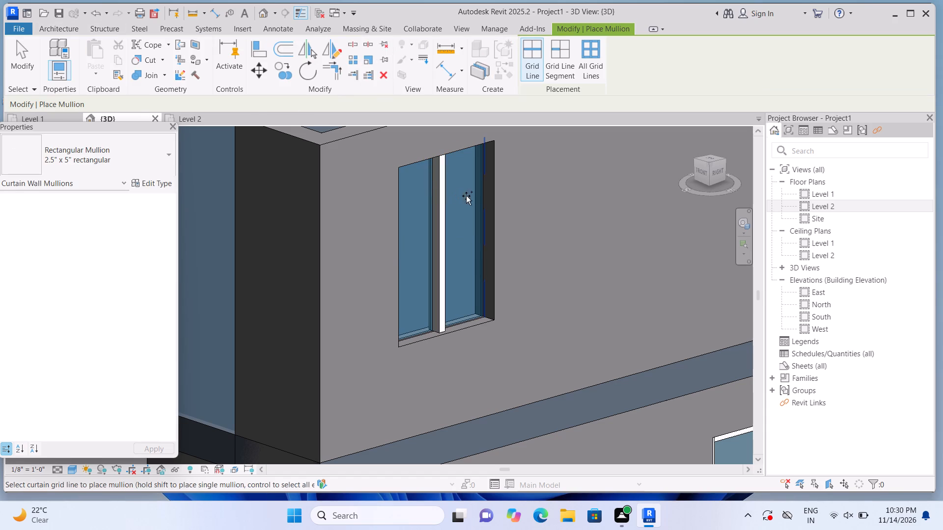
pyautogui.click(472, 194)
pyautogui.click(461, 161)
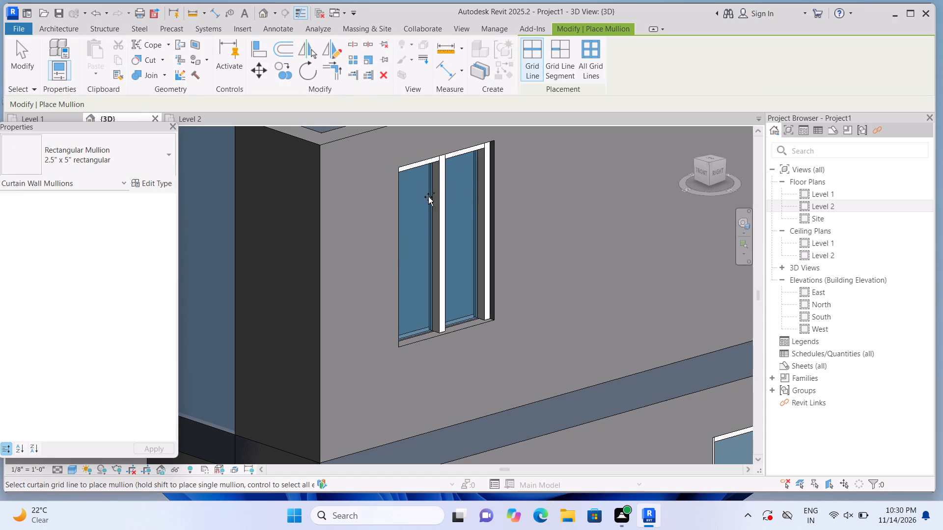
pyautogui.click(403, 207)
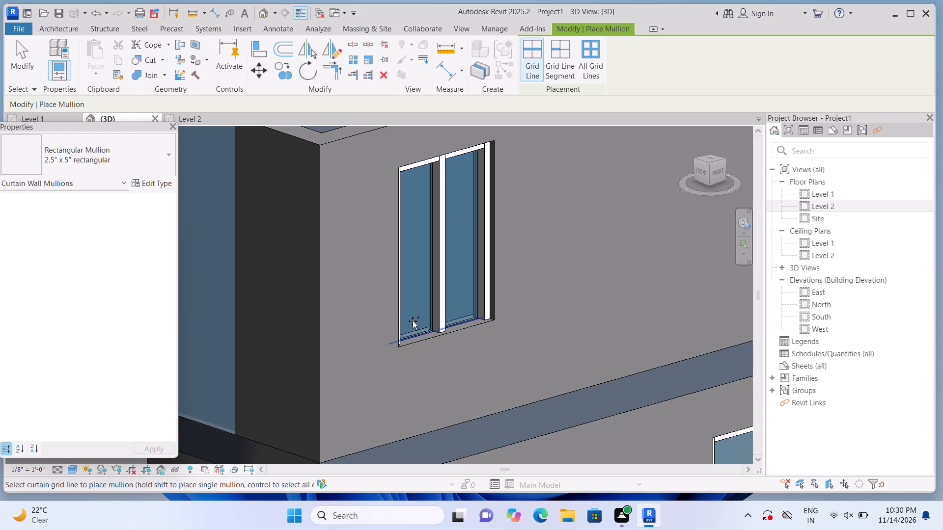
pyautogui.click(413, 321)
pyautogui.scroll(-2, 417, 302)
pyautogui.press('Escape')
# Resize the right side wall's rear Level 2 curtain wall to a base offset of about 3'-3" and lower its top edge below the wall top.
pyautogui.moveTo(508, 270); pyautogui.dragTo(192, 390, button='middle')
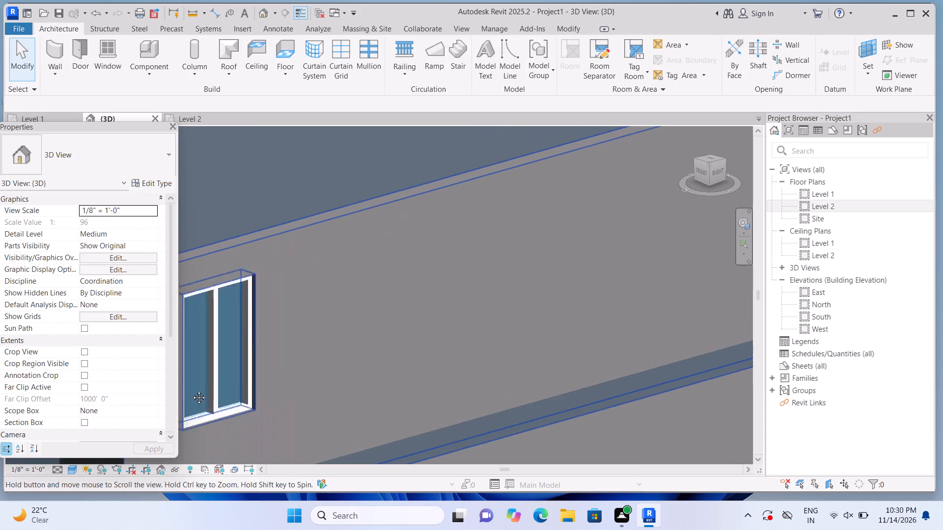
pyautogui.moveTo(192, 390); pyautogui.dragTo(192, 390, button='middle')
pyautogui.moveTo(495, 327); pyautogui.dragTo(293, 377, button='middle')
pyautogui.scroll(-2, 297, 373)
pyautogui.moveTo(421, 317); pyautogui.dragTo(401, 329, button='middle')
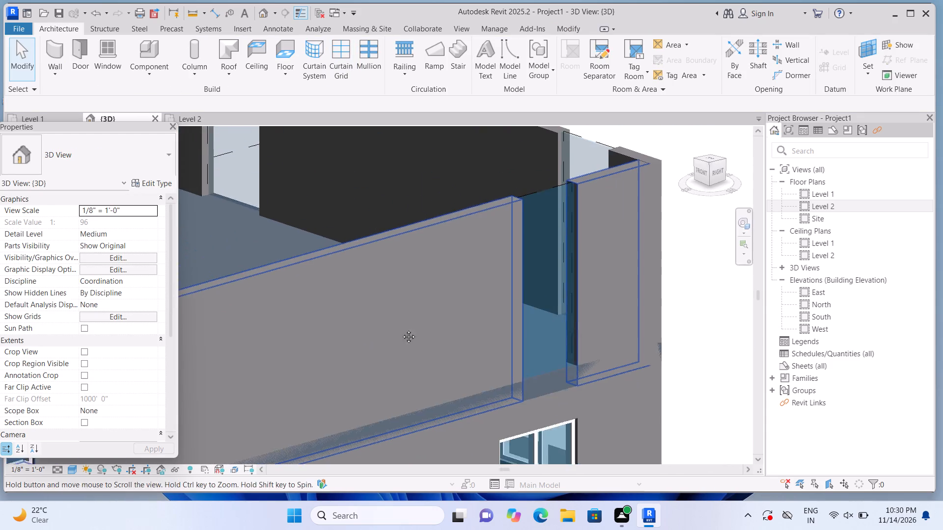
pyautogui.moveTo(401, 329); pyautogui.dragTo(323, 336, button='middle')
pyautogui.scroll(2, 427, 331)
pyautogui.click(433, 325)
pyautogui.scroll(1, 490, 419)
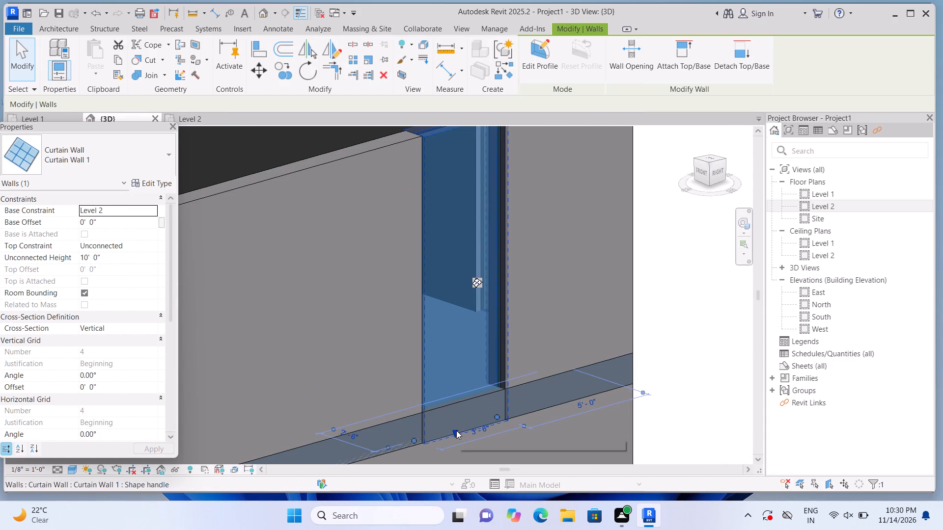
pyautogui.moveTo(456, 430); pyautogui.dragTo(466, 330)
pyautogui.scroll(-1, 466, 335)
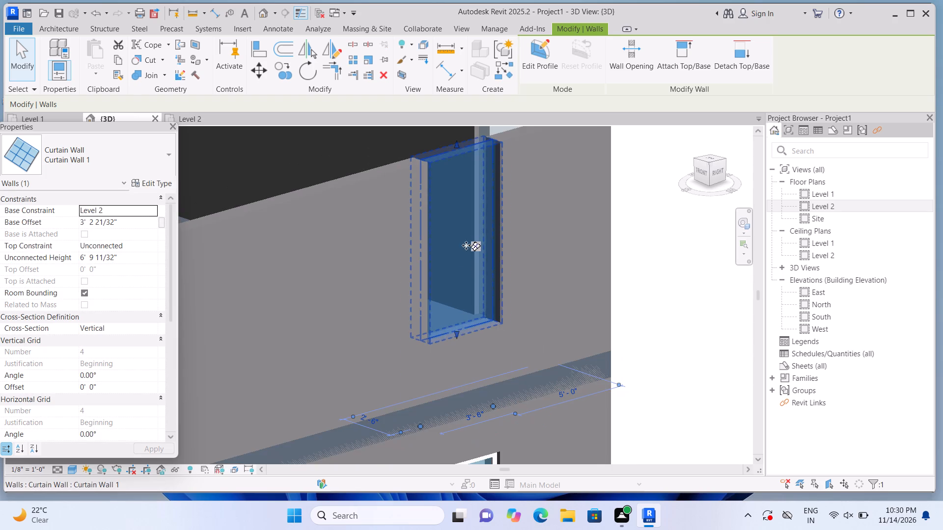
pyautogui.moveTo(458, 142); pyautogui.dragTo(467, 190)
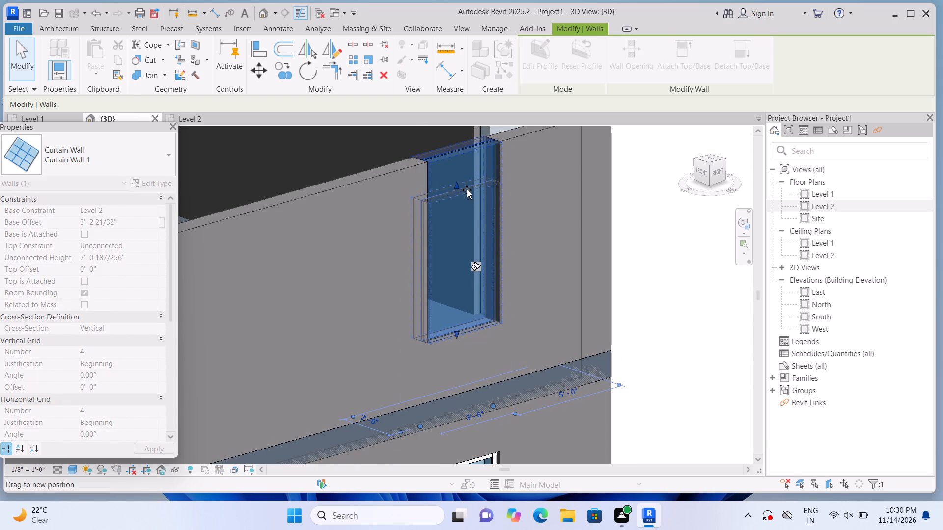
pyautogui.moveTo(467, 190); pyautogui.dragTo(467, 193)
pyautogui.click(723, 289)
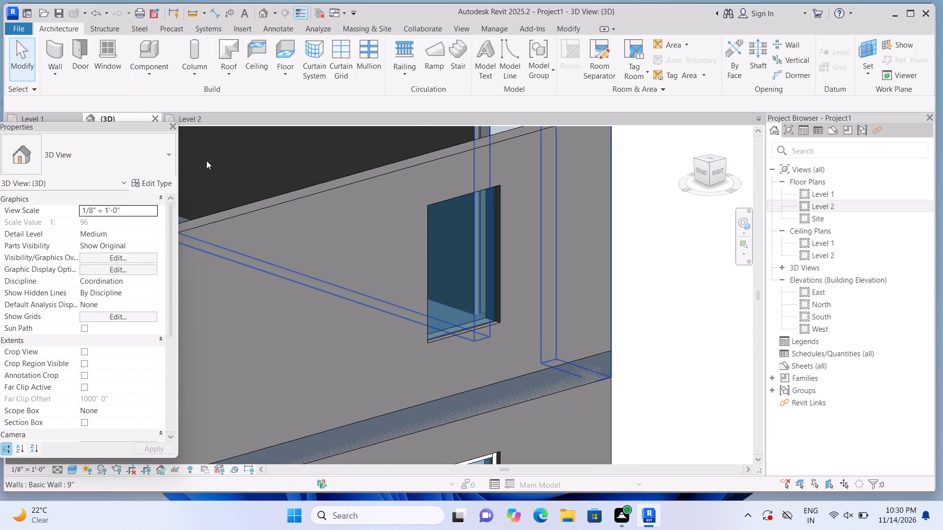
# Add a vertical curtain grid line near the middle of the resized rear window.
pyautogui.click(338, 76)
pyautogui.scroll(1, 501, 266)
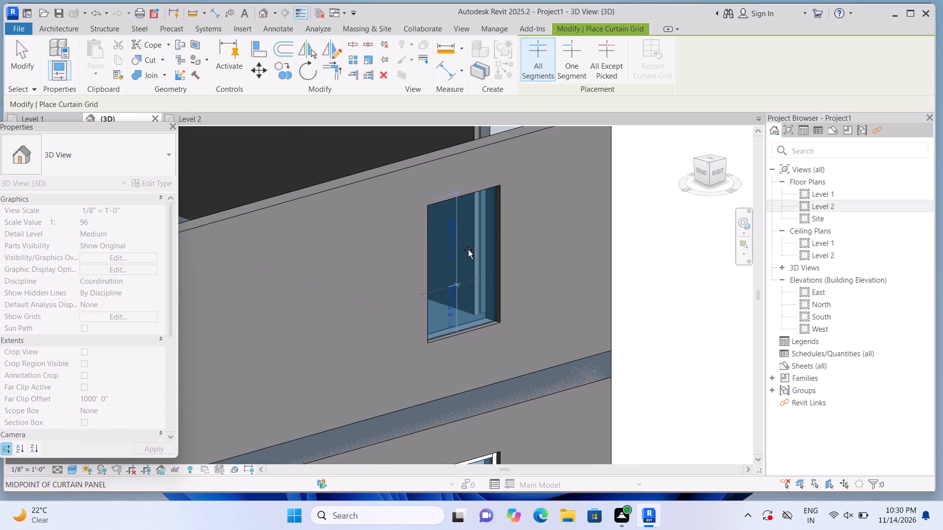
pyautogui.scroll(5, 441, 238)
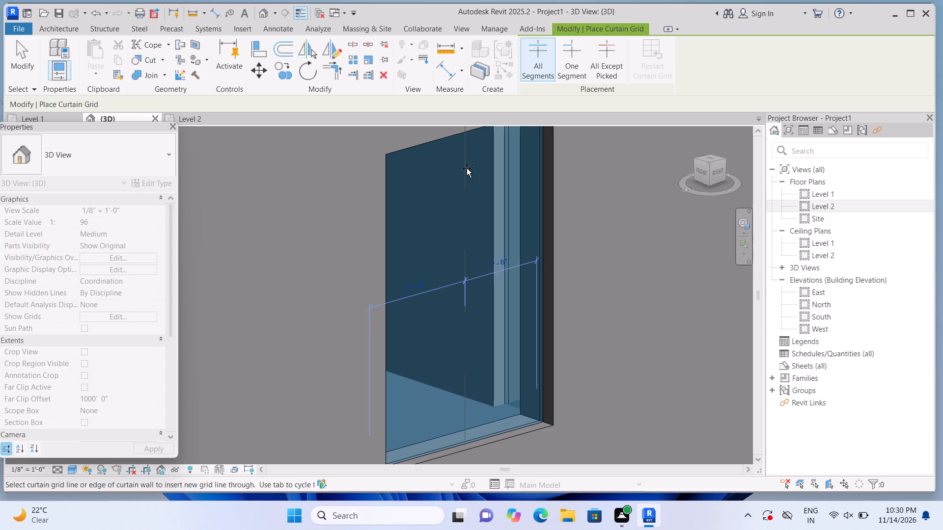
pyautogui.click(467, 168)
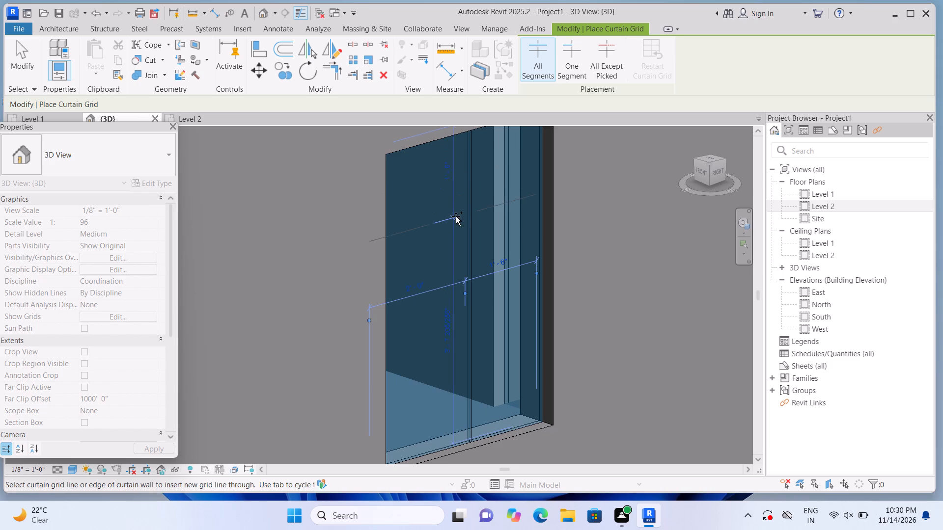
pyautogui.scroll(-1, 456, 216)
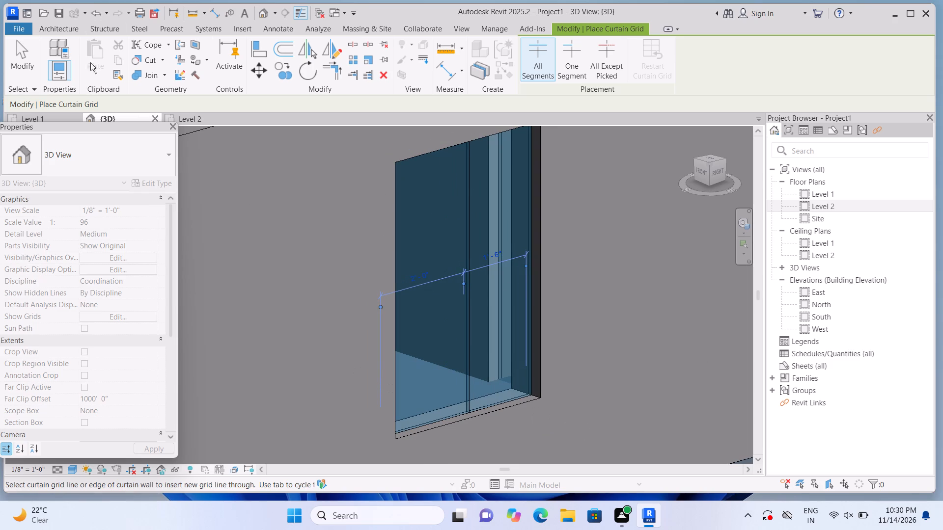
# Place 2.5" x 5" rectangular mullions on the rear window's vertical grid line and its right vertical edge.
pyautogui.click(76, 33)
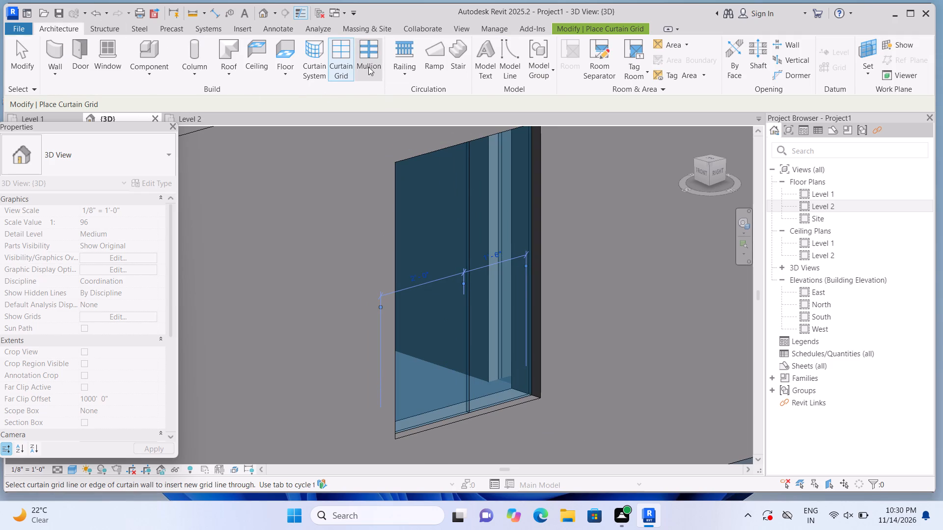
pyautogui.click(368, 67)
pyautogui.click(461, 222)
pyautogui.click(523, 217)
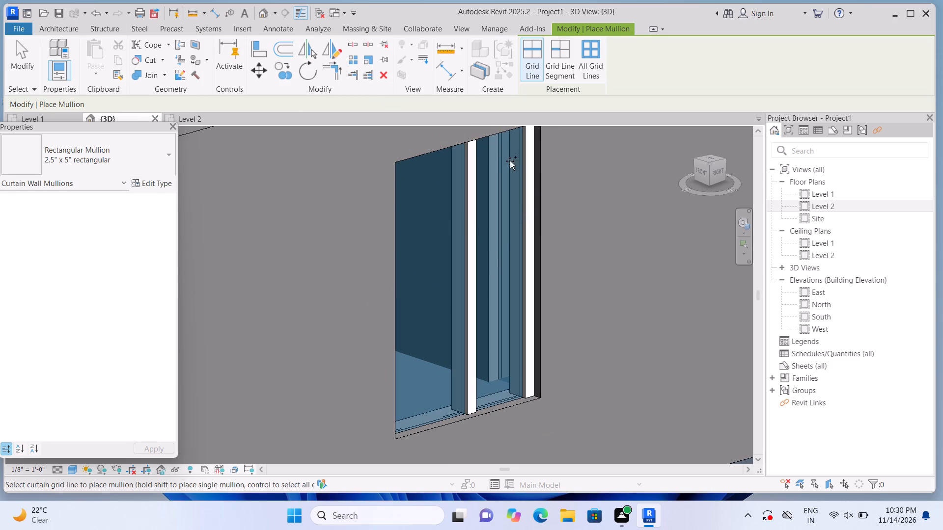
pyautogui.click(499, 144)
pyautogui.press('Escape')
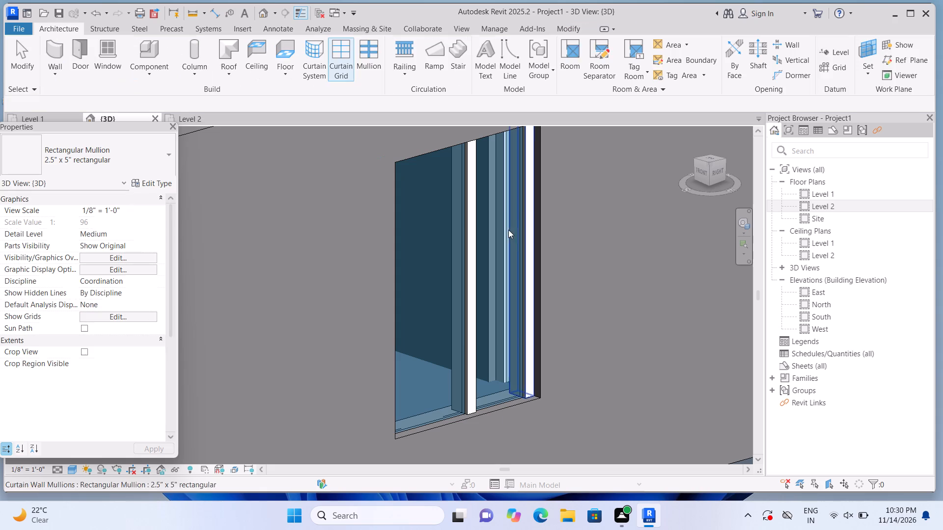
pyautogui.press('Escape')
# Select the full-height mullion on the curtain wall visible behind the rear window's glass.
pyautogui.click(500, 258)
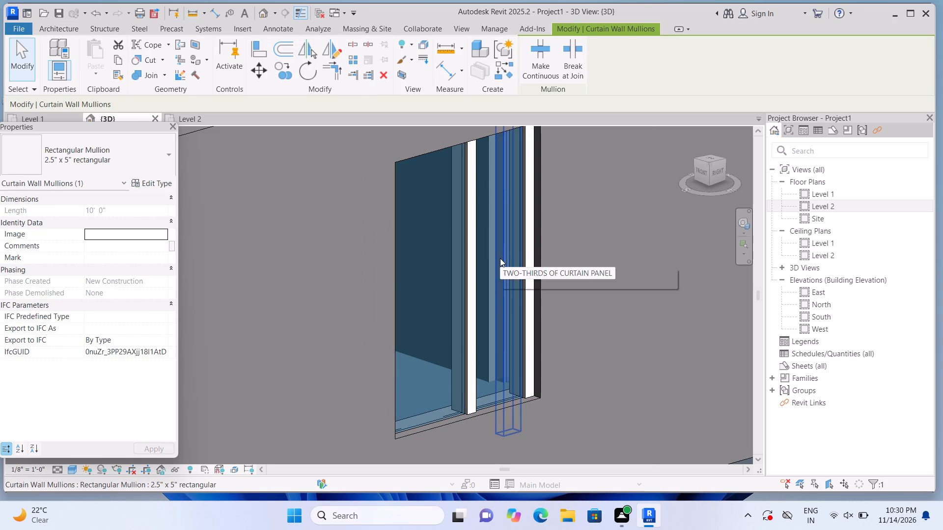
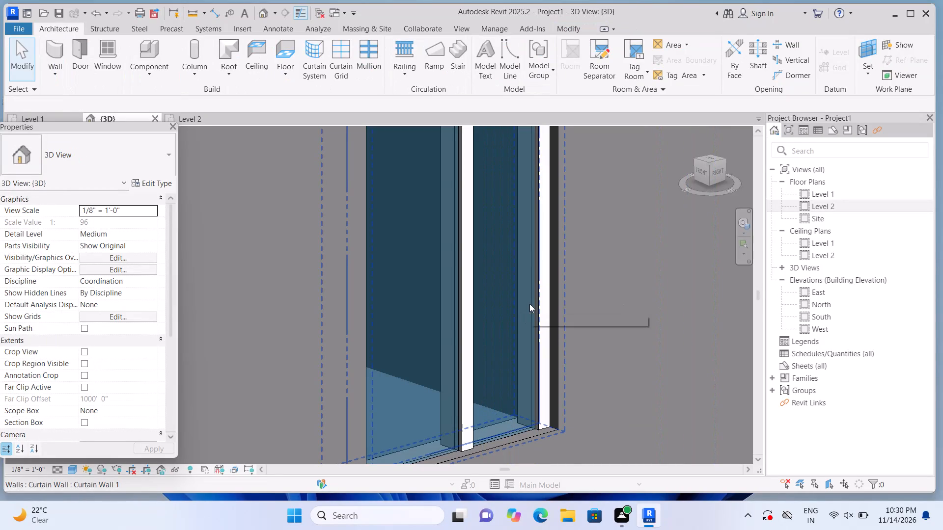
# Undo the last edit made around the right side wall's rear Level 2 window.
pyautogui.hotkey('ctrl', 'z')
# Place 2.5" x 5" rectangular mullions on the left, top and bottom edges of the right side wall's rear Level 2 window.
pyautogui.scroll(-3, 529, 302)
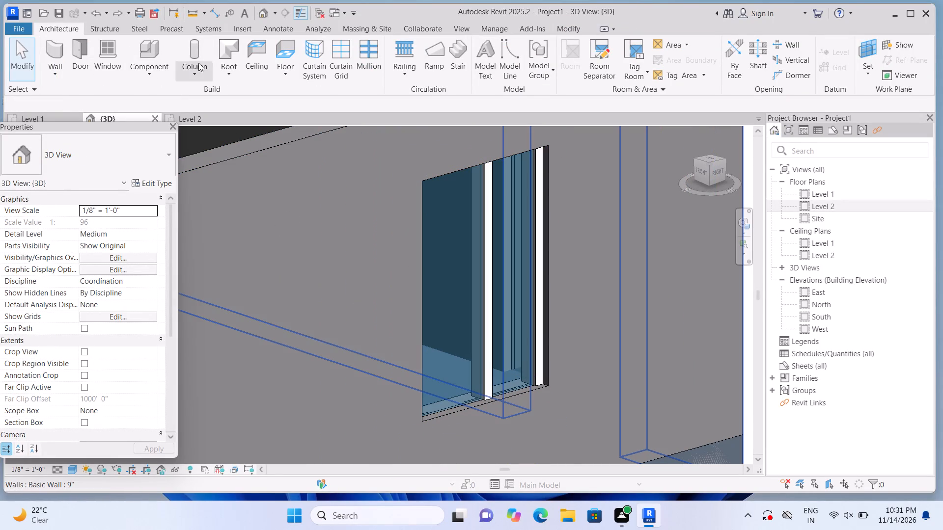
pyautogui.click(361, 68)
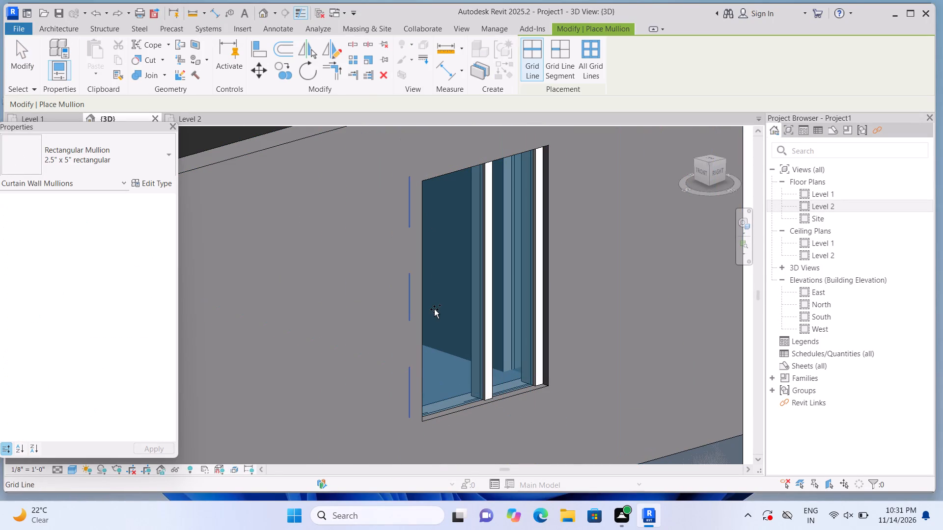
pyautogui.scroll(1, 434, 309)
pyautogui.click(423, 301)
pyautogui.click(444, 174)
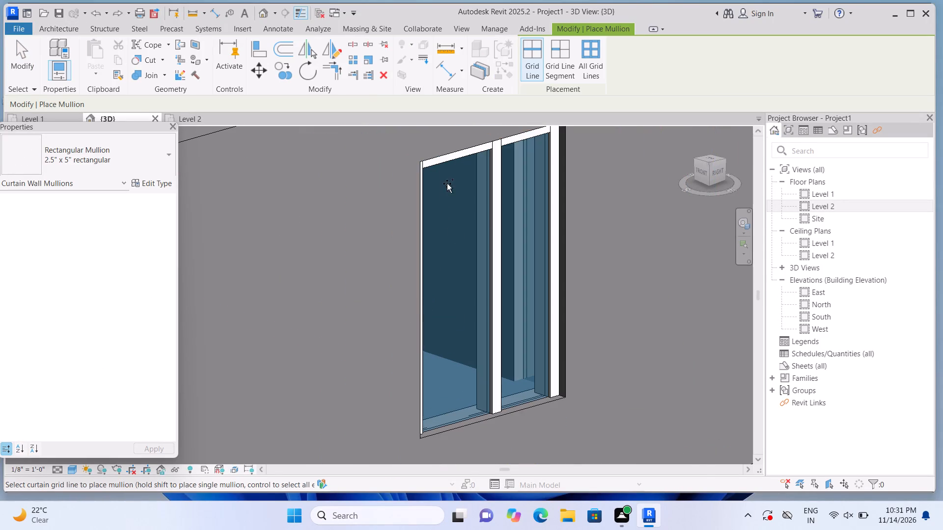
pyautogui.scroll(-2, 454, 313)
pyautogui.click(461, 395)
pyautogui.scroll(-2, 463, 389)
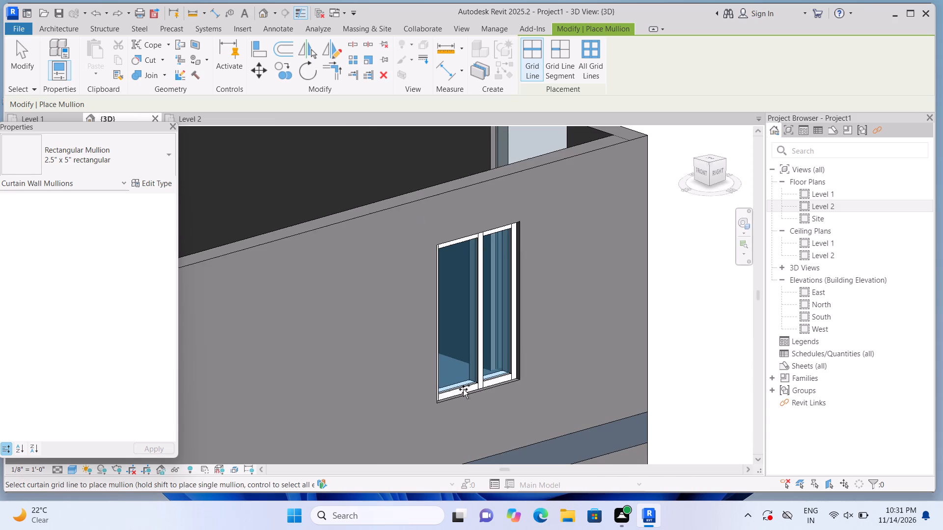
pyautogui.press('Escape')
# Resize the back wall's Level 2 curtain wall nearest the right side wall to about 3'-7" base offset and 4'-8" unconnected height.
pyautogui.scroll(-2, 473, 383)
pyautogui.scroll(1, 642, 339)
pyautogui.scroll(-1, 641, 339)
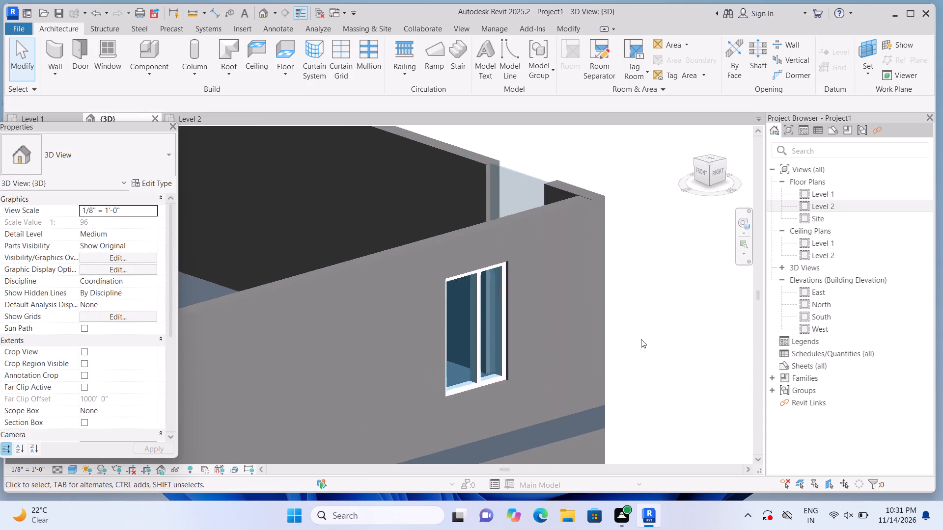
pyautogui.scroll(-8, 641, 339)
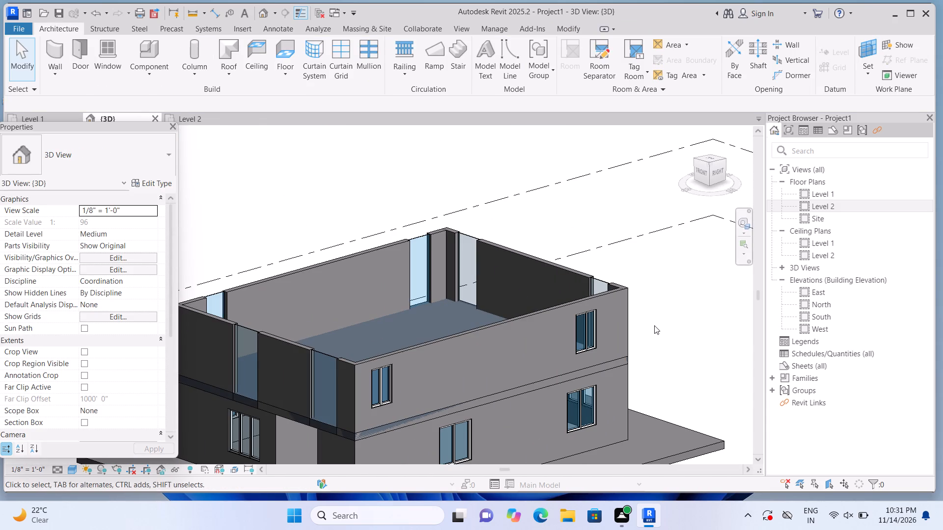
pyautogui.keyDown('shift'); pyautogui.moveTo(664, 332); pyautogui.dragTo(511, 318, button='middle'); pyautogui.keyUp('shift')
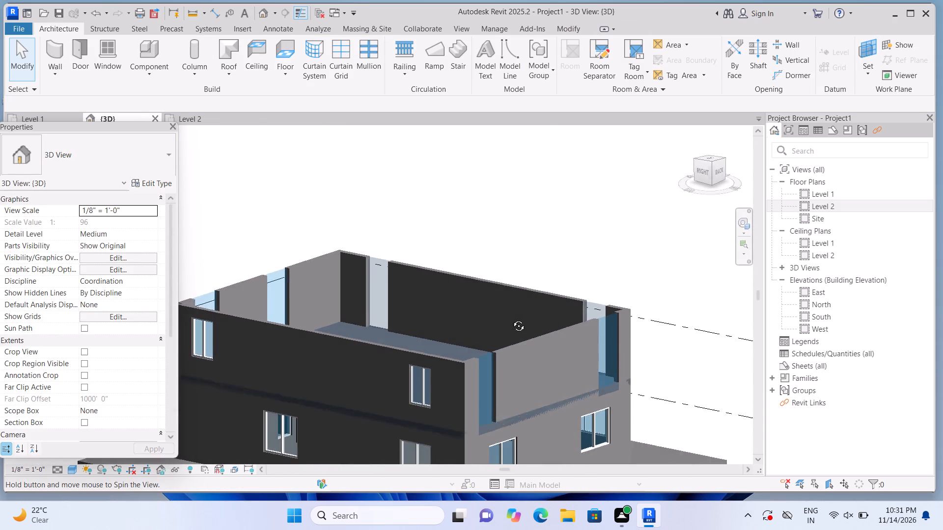
pyautogui.keyDown('shift'); pyautogui.moveTo(511, 318); pyautogui.dragTo(496, 288, button='middle'); pyautogui.keyUp('shift')
pyautogui.scroll(2, 451, 390)
pyautogui.moveTo(477, 389); pyautogui.dragTo(485, 282, button='middle')
pyautogui.scroll(1, 485, 282)
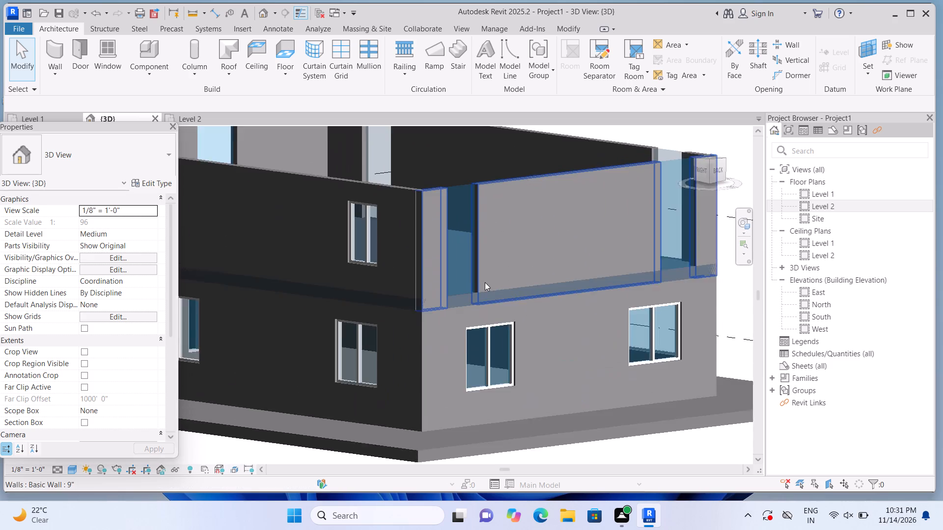
pyautogui.scroll(2, 485, 282)
pyautogui.click(448, 274)
pyautogui.scroll(3, 458, 283)
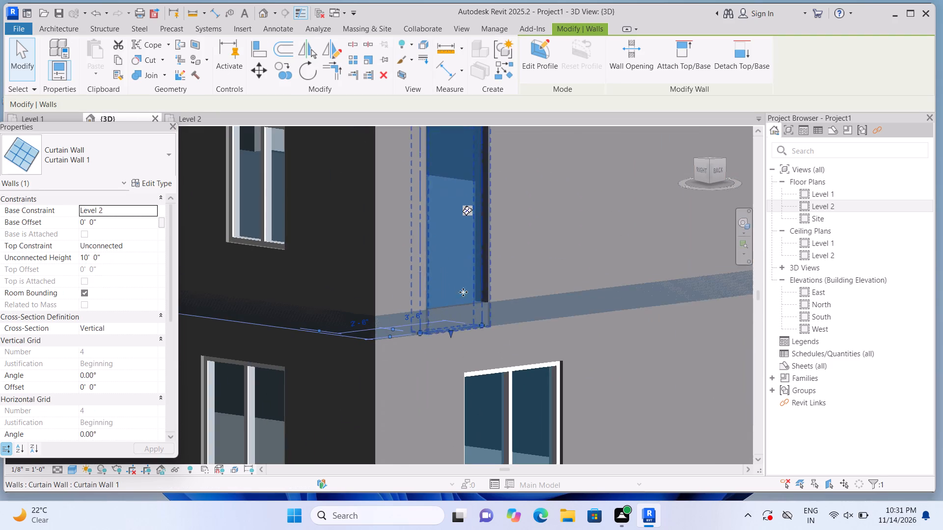
pyautogui.moveTo(448, 331); pyautogui.dragTo(453, 258)
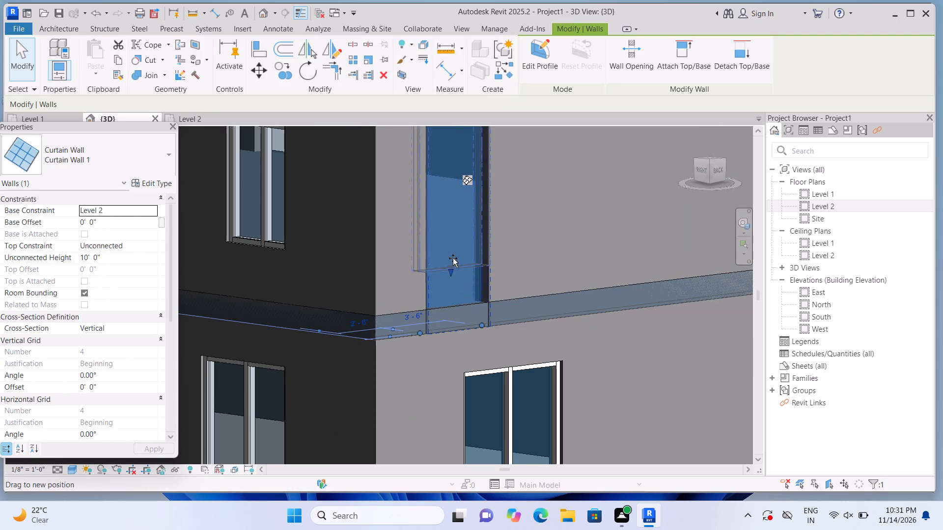
pyautogui.moveTo(453, 258); pyautogui.dragTo(453, 239)
pyautogui.scroll(-2, 451, 269)
pyautogui.moveTo(451, 265); pyautogui.dragTo(440, 348, button='middle')
pyautogui.scroll(1, 439, 325)
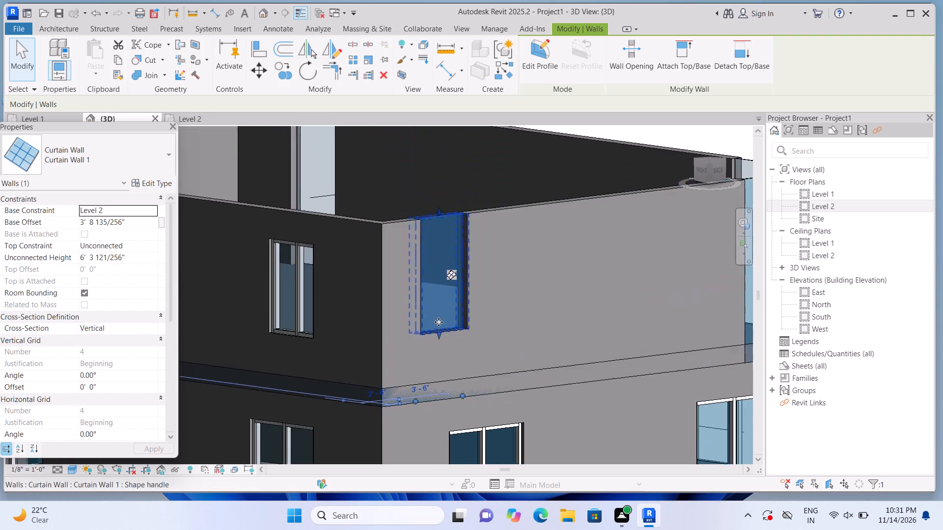
pyautogui.scroll(1, 439, 322)
pyautogui.moveTo(440, 176); pyautogui.dragTo(445, 222)
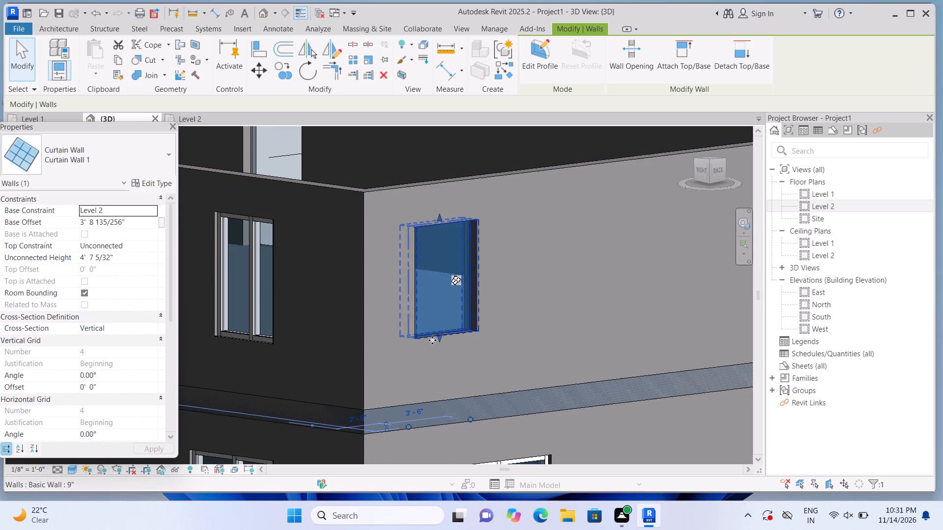
pyautogui.click(441, 336)
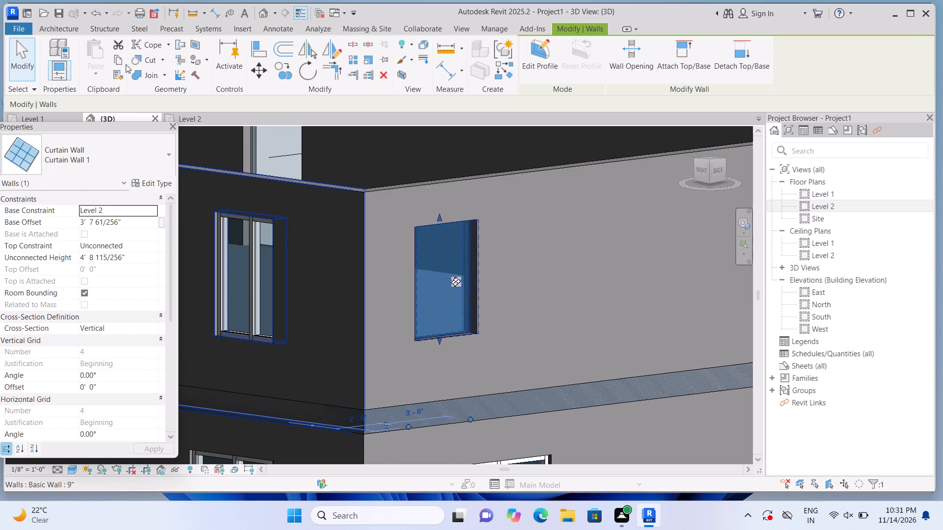
# Place a vertical curtain grid line at the midpoint of the resized back wall window, 1'-9" from its side edge.
pyautogui.click(75, 26)
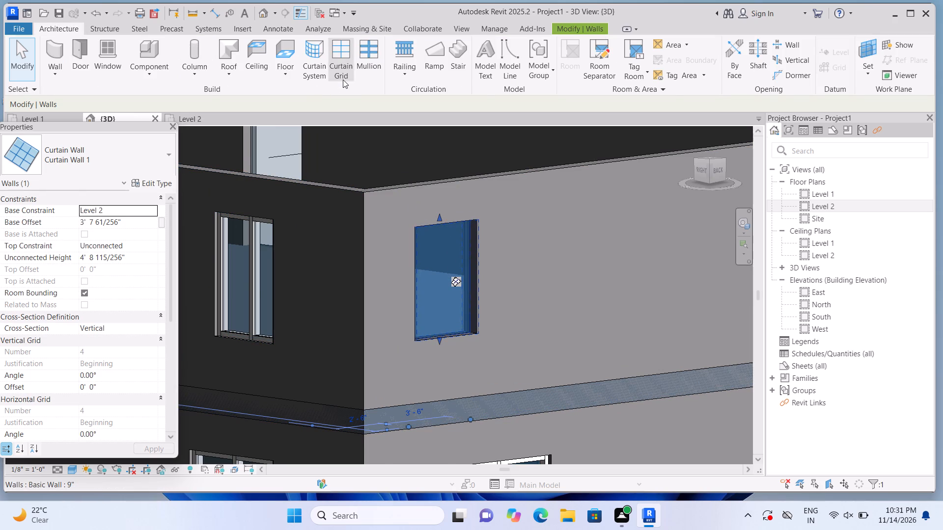
pyautogui.click(343, 79)
pyautogui.scroll(3, 436, 217)
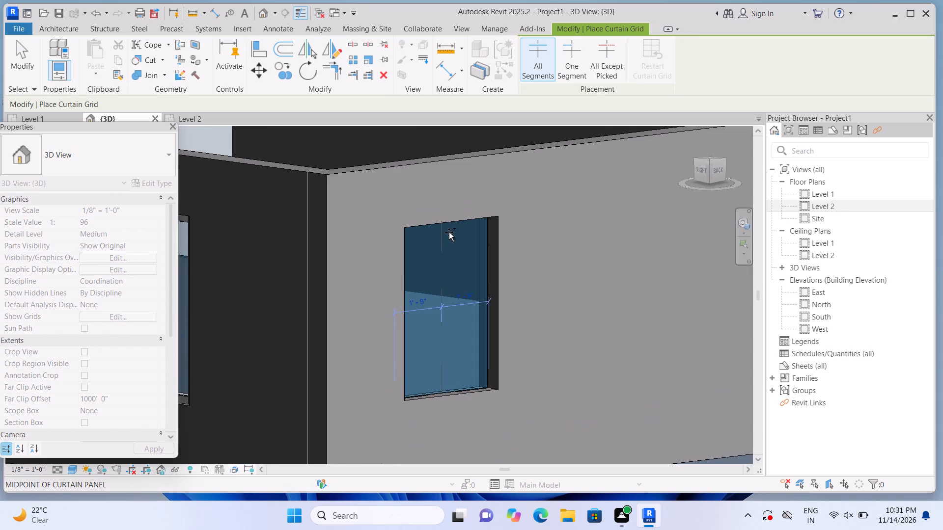
pyautogui.click(449, 232)
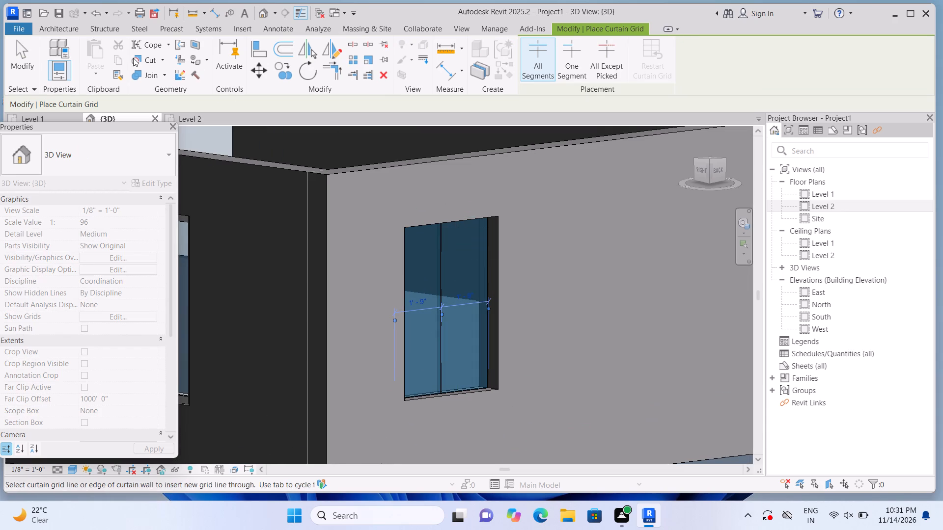
# Place 2.5" x 5" rectangular mullions on this back wall window's vertical grid line and all four edges.
pyautogui.click(69, 25)
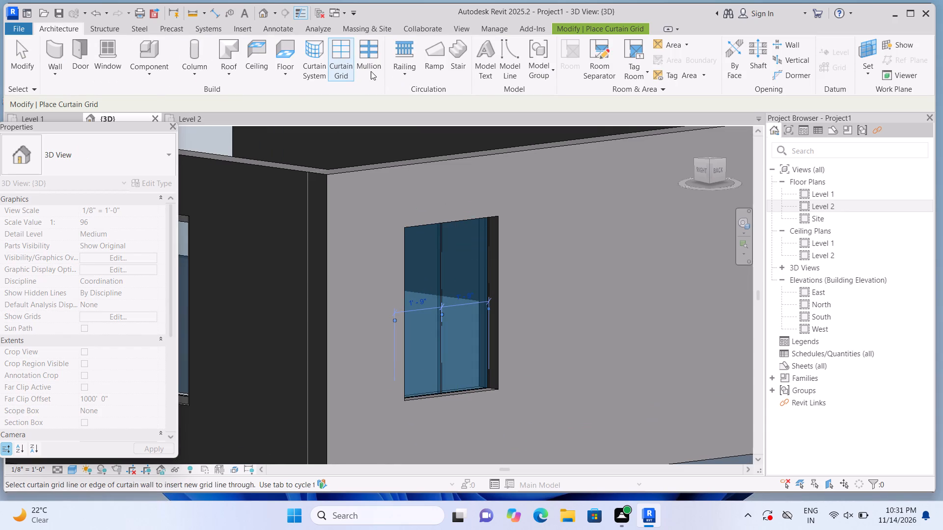
pyautogui.click(371, 71)
pyautogui.scroll(1, 447, 263)
pyautogui.click(444, 264)
pyautogui.click(483, 266)
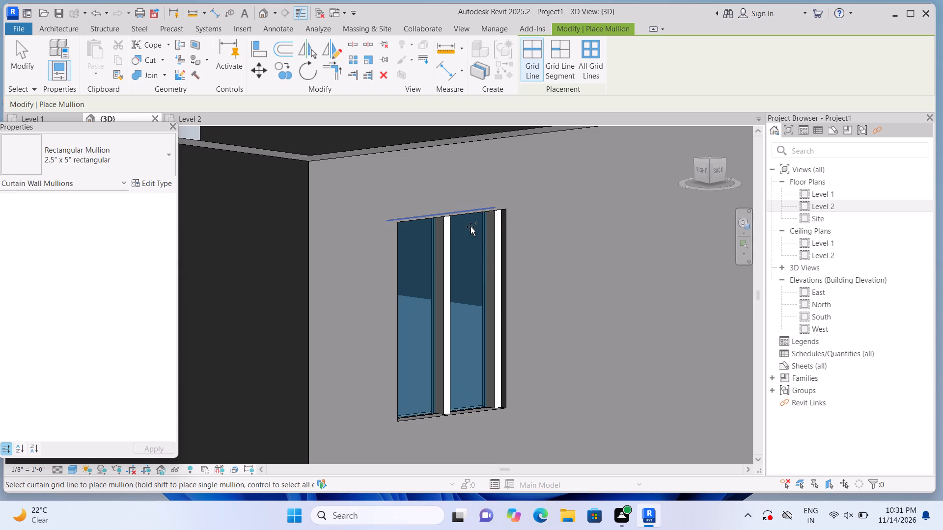
pyautogui.click(470, 224)
pyautogui.click(407, 262)
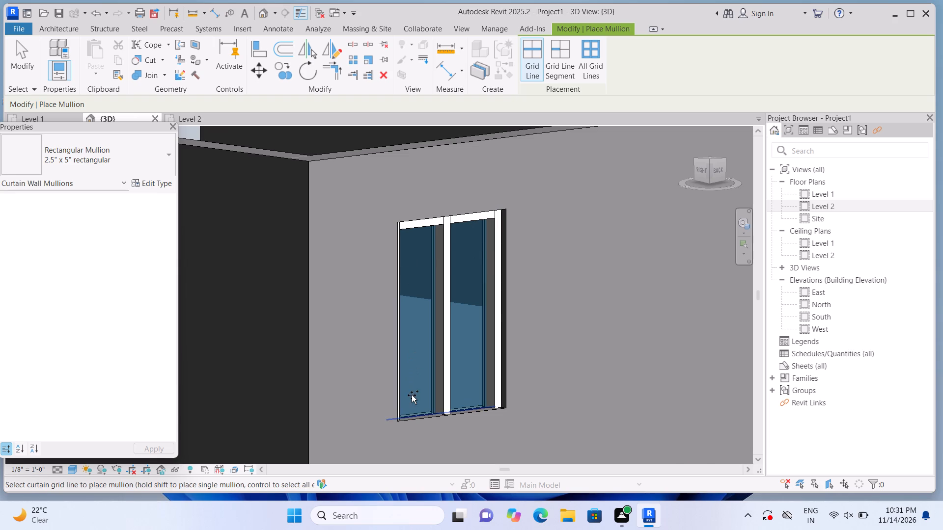
pyautogui.click(412, 395)
pyautogui.scroll(-2, 415, 380)
pyautogui.press('Escape')
# Resize the back wall's other Level 2 curtain wall by raising its base, lowering its top below the wall top, and nudging the base slightly down.
pyautogui.moveTo(564, 342); pyautogui.dragTo(290, 364, button='middle')
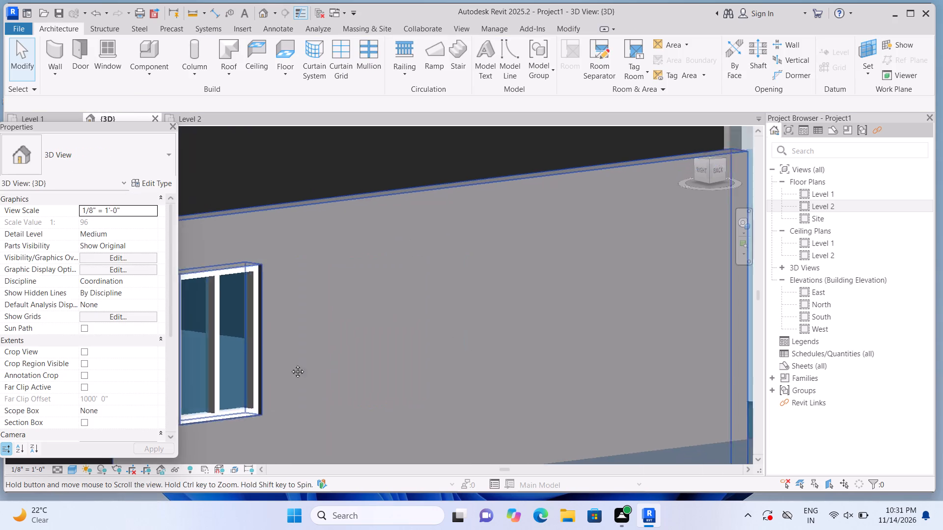
pyautogui.moveTo(290, 364); pyautogui.dragTo(268, 366, button='middle')
pyautogui.scroll(1, 271, 366)
pyautogui.moveTo(590, 358); pyautogui.dragTo(377, 310, button='middle')
pyautogui.scroll(-4, 372, 316)
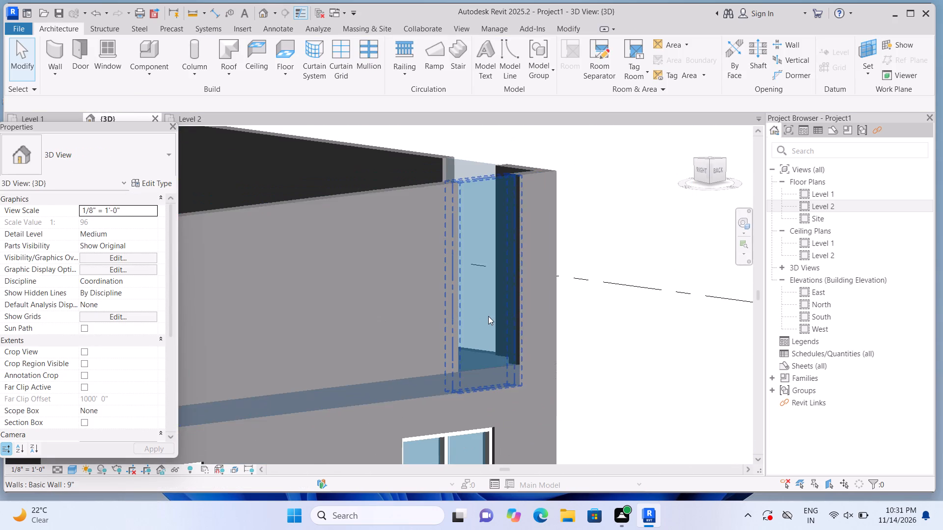
pyautogui.click(492, 315)
pyautogui.scroll(1, 497, 349)
pyautogui.click(622, 321)
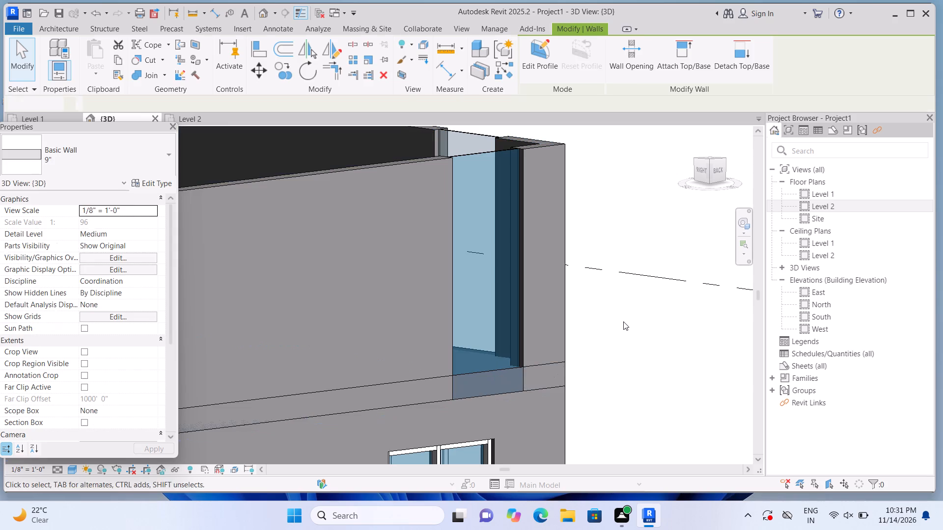
pyautogui.scroll(2, 531, 334)
pyautogui.click(493, 323)
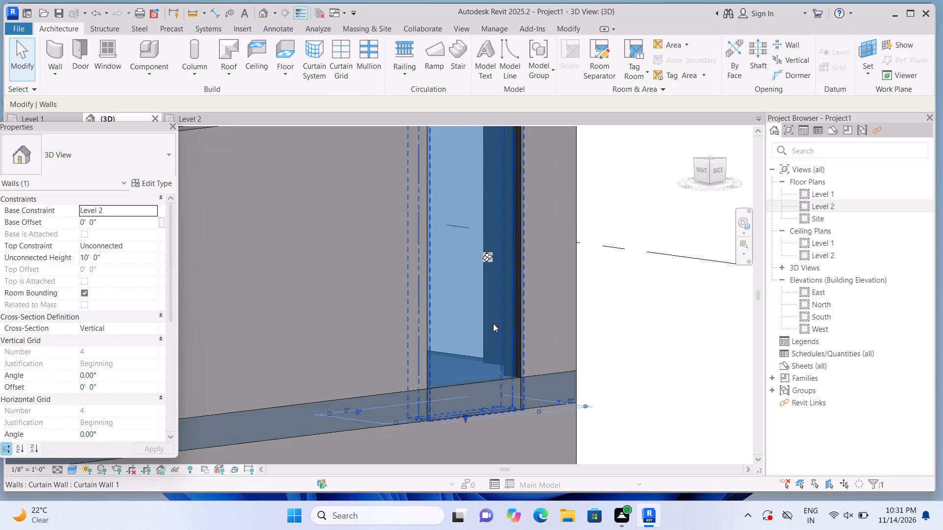
pyautogui.scroll(-2, 493, 325)
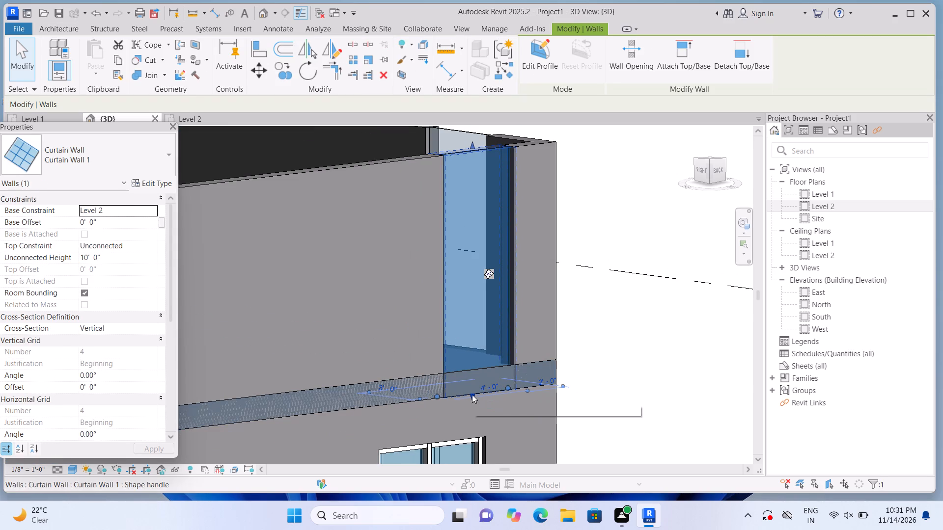
pyautogui.moveTo(472, 395); pyautogui.dragTo(479, 305)
pyautogui.moveTo(472, 144); pyautogui.dragTo(475, 149)
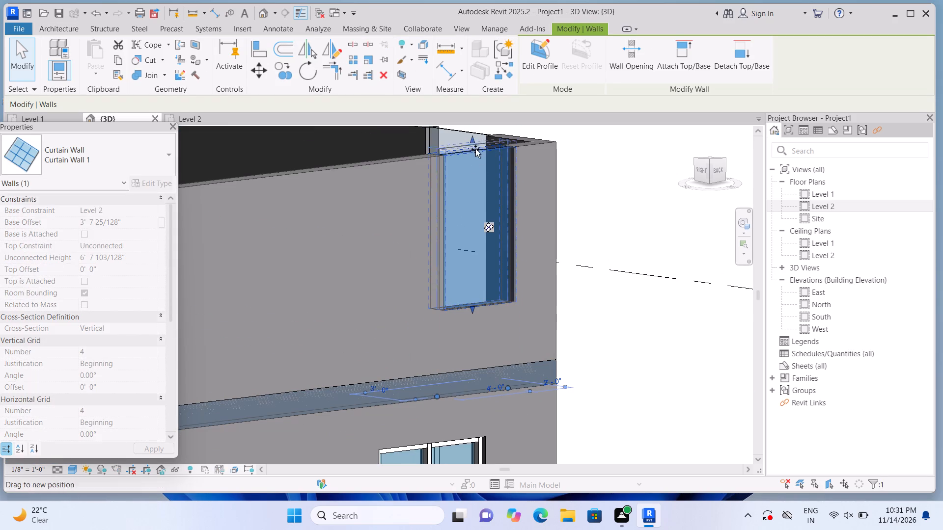
pyautogui.moveTo(475, 149); pyautogui.dragTo(481, 189)
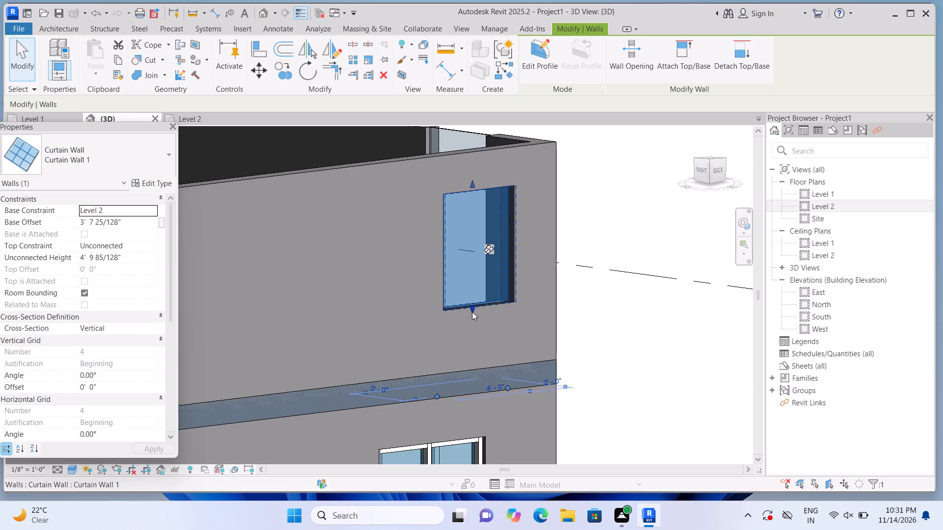
pyautogui.moveTo(471, 308); pyautogui.dragTo(474, 313)
pyautogui.click(560, 321)
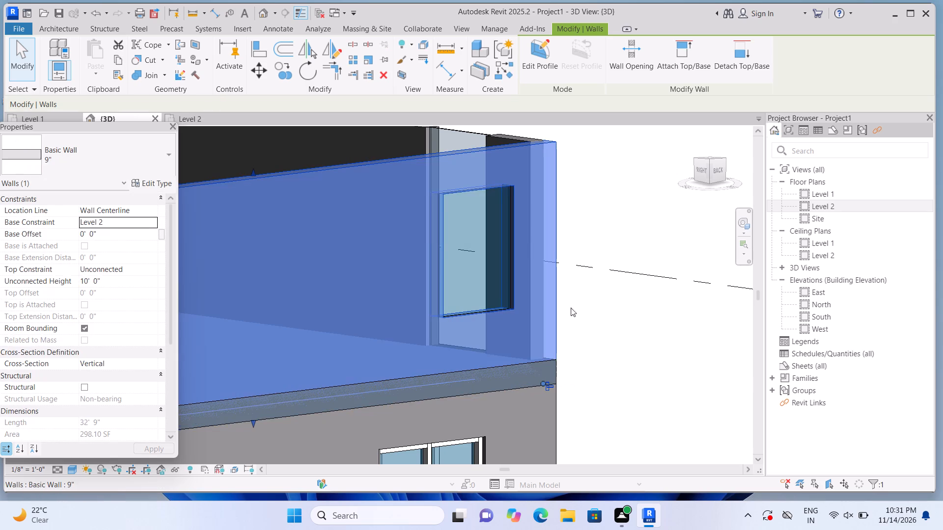
pyautogui.click(595, 284)
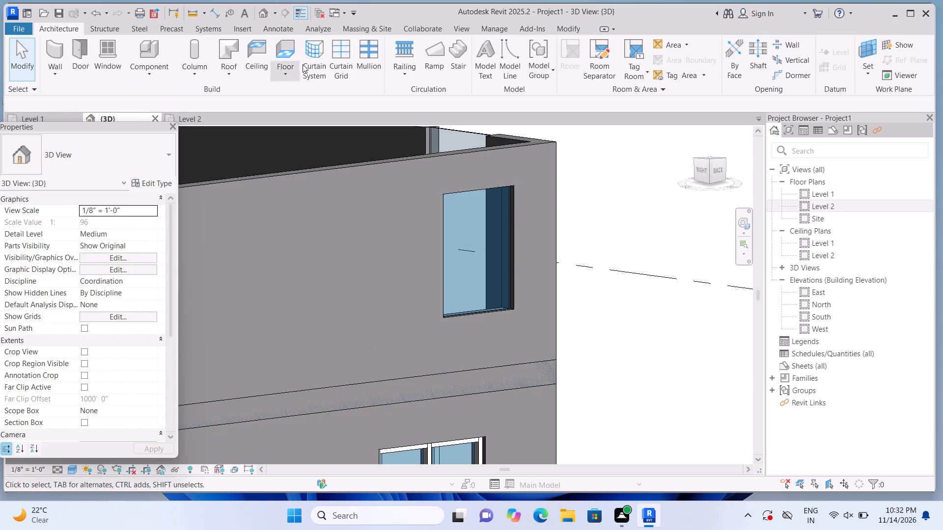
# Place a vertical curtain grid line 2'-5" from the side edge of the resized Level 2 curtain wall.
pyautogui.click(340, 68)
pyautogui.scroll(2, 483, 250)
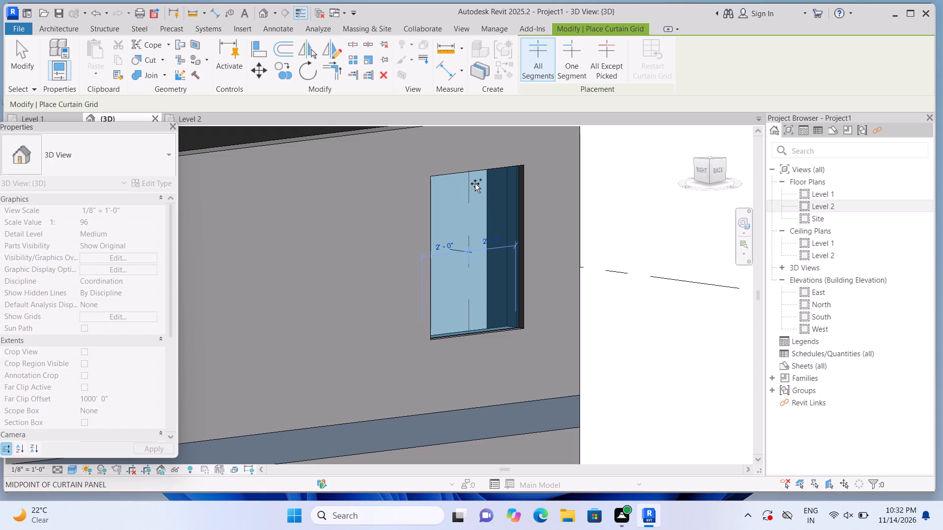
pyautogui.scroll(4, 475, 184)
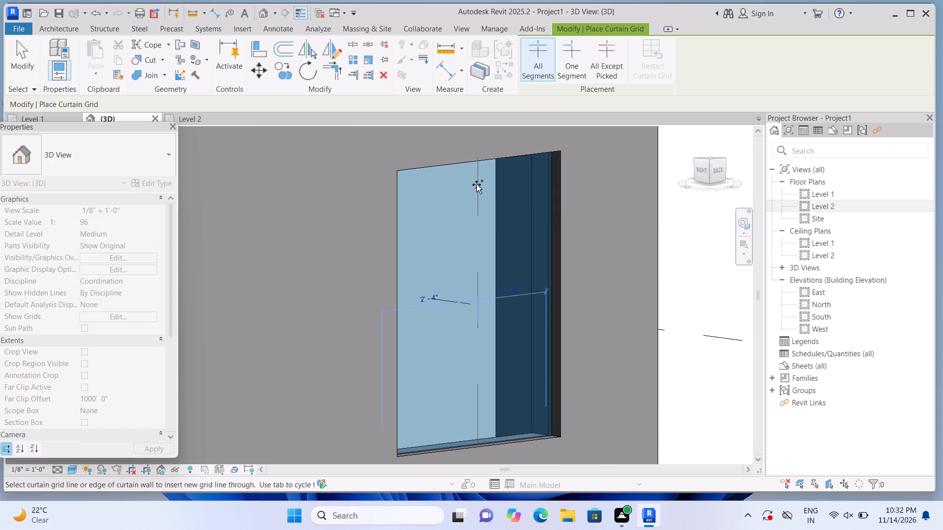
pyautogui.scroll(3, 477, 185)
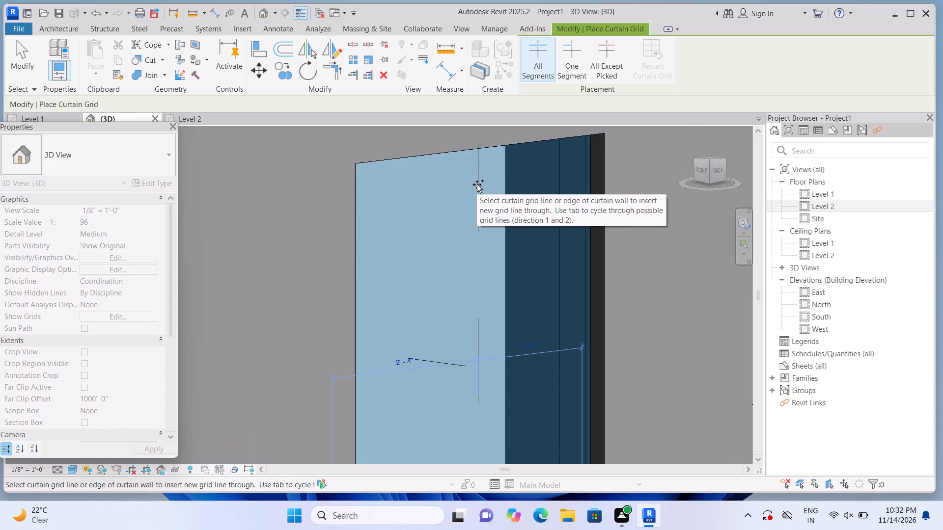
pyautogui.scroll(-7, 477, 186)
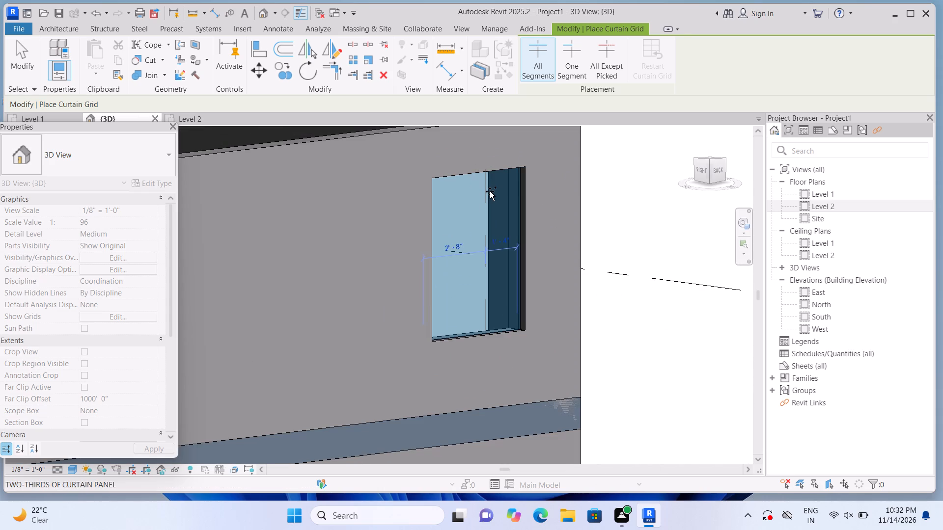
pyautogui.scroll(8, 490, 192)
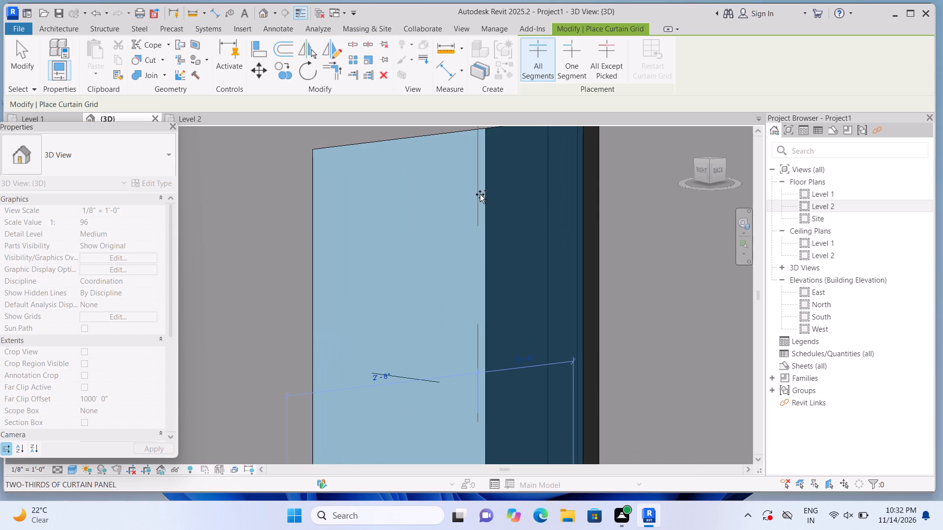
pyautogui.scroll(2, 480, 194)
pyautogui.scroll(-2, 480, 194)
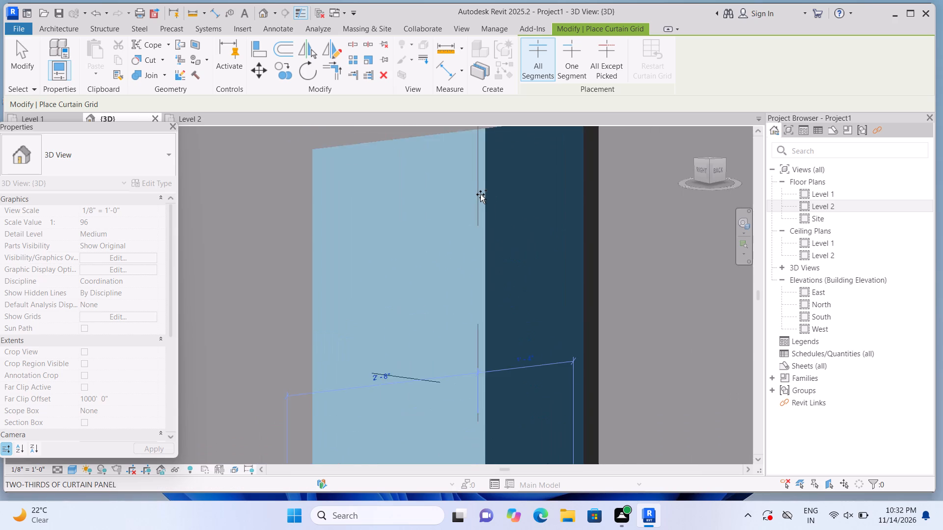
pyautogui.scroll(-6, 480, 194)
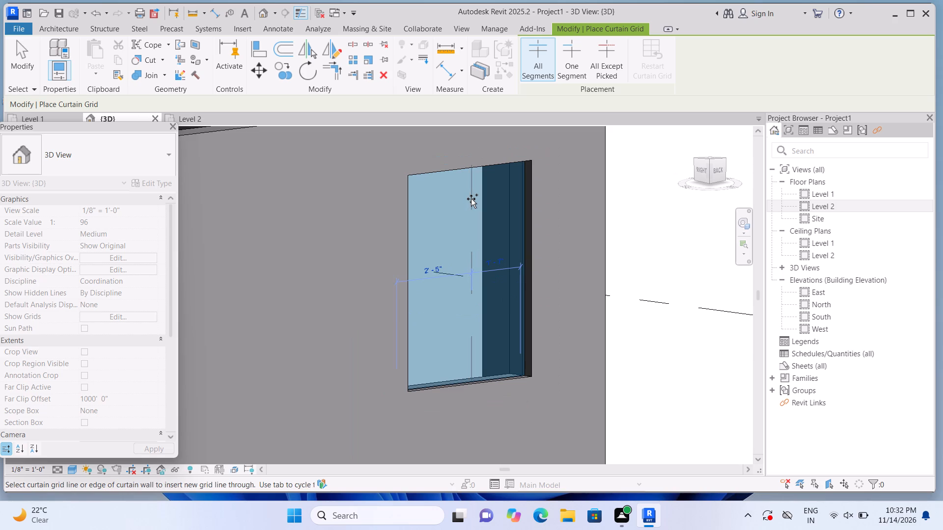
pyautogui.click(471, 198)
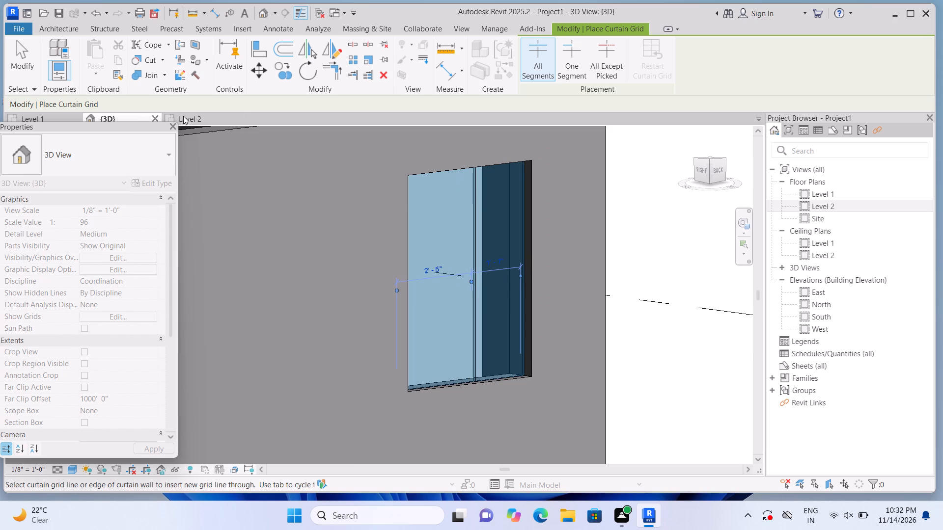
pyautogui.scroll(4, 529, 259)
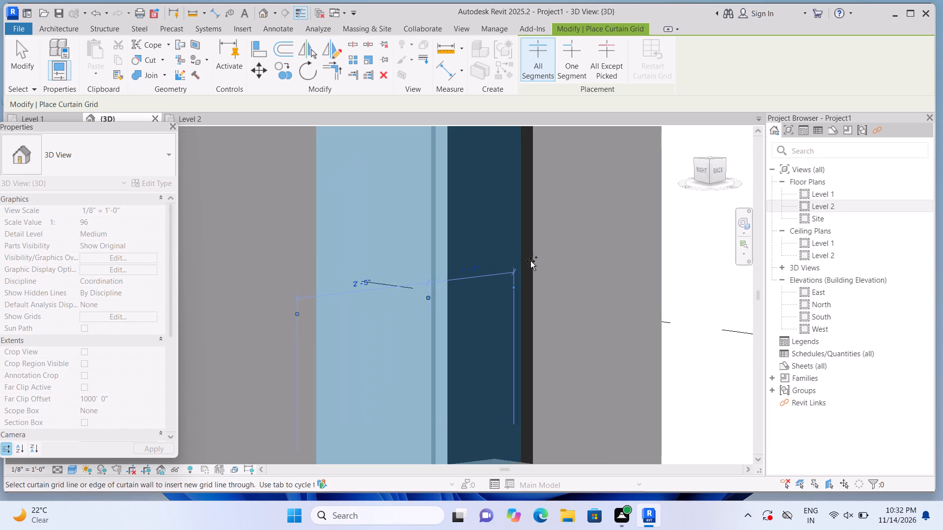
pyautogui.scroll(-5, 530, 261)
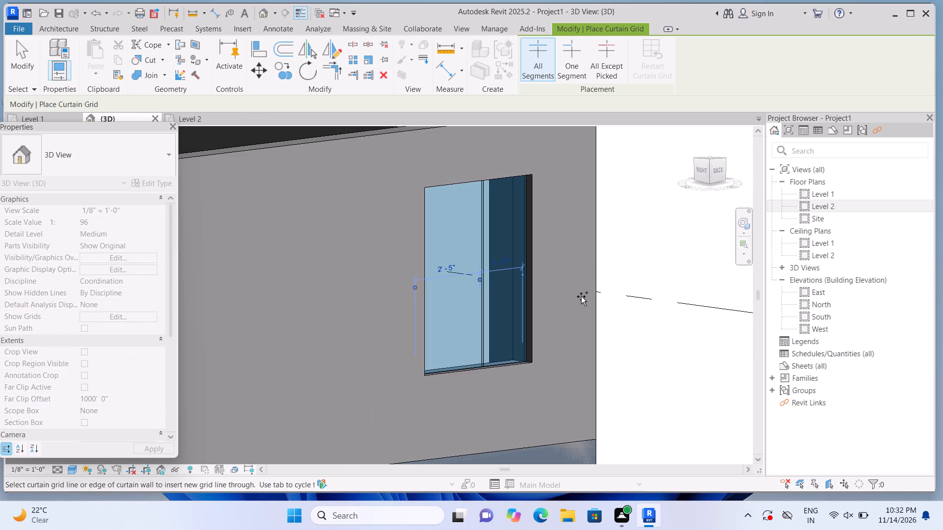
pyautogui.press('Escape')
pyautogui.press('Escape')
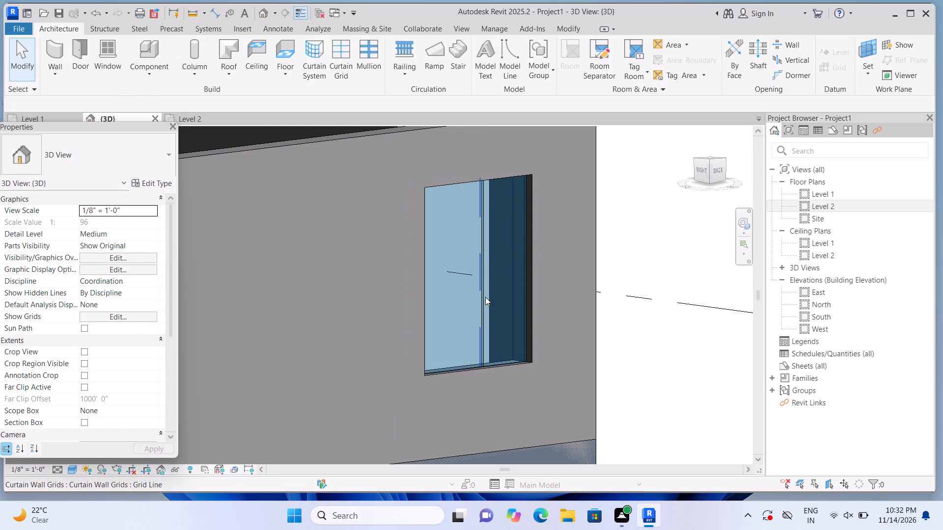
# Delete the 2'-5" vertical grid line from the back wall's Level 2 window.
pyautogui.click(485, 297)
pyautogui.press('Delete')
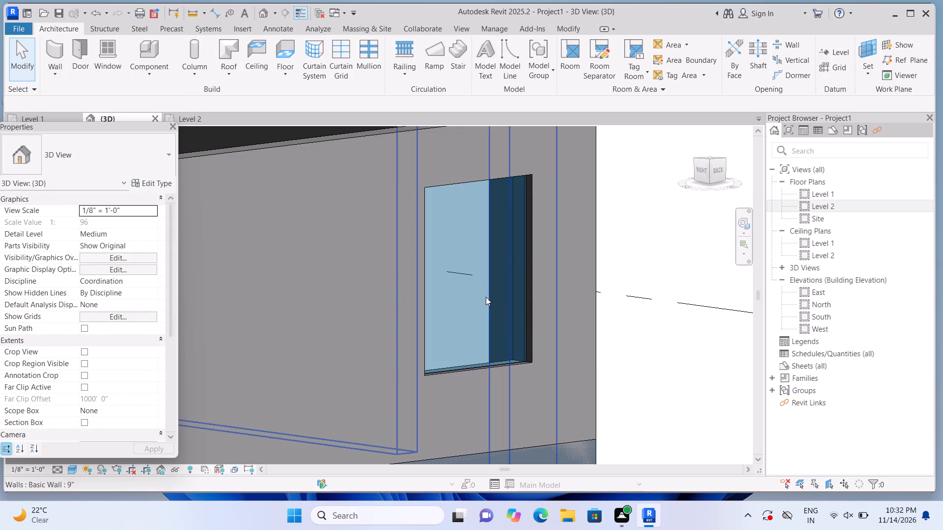
# Place a vertical curtain grid line on the same back wall Level 2 window, 2'-3" from its side edge.
pyautogui.click(338, 49)
pyautogui.scroll(2, 423, 297)
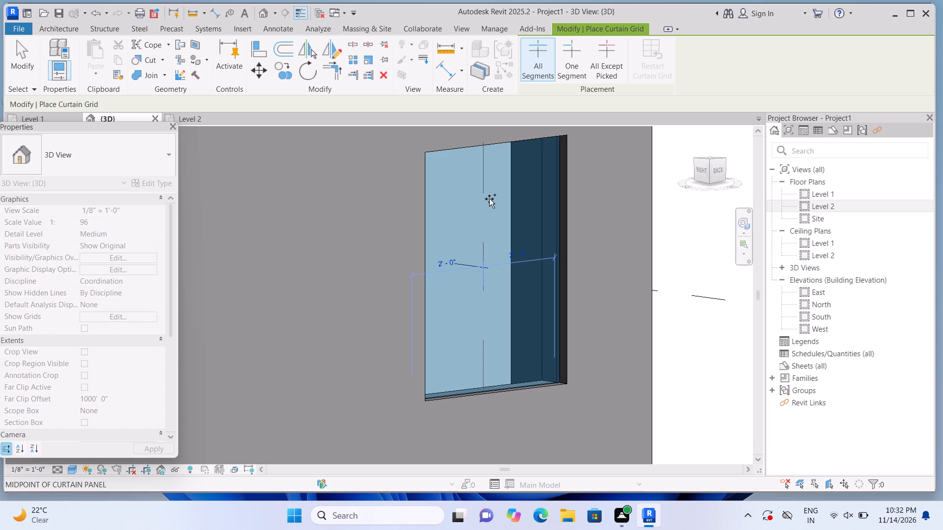
pyautogui.click(493, 198)
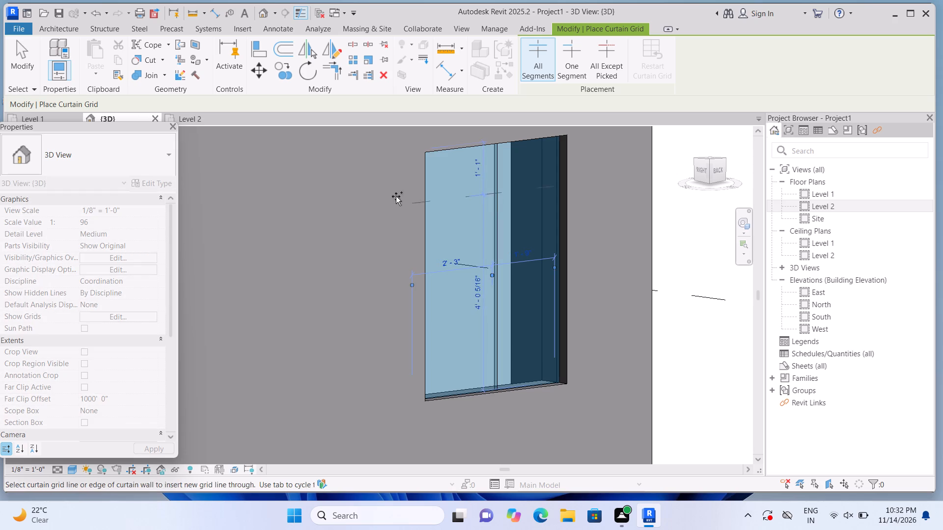
# Place 2.5" x 5" rectangular mullions on this back wall window's vertical grid line and all four edges.
pyautogui.click(70, 33)
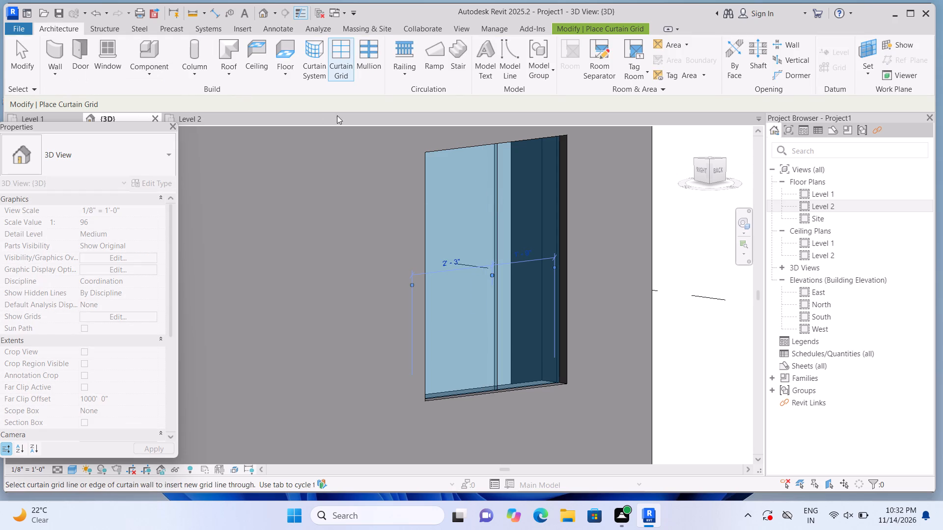
pyautogui.click(368, 69)
pyautogui.click(484, 221)
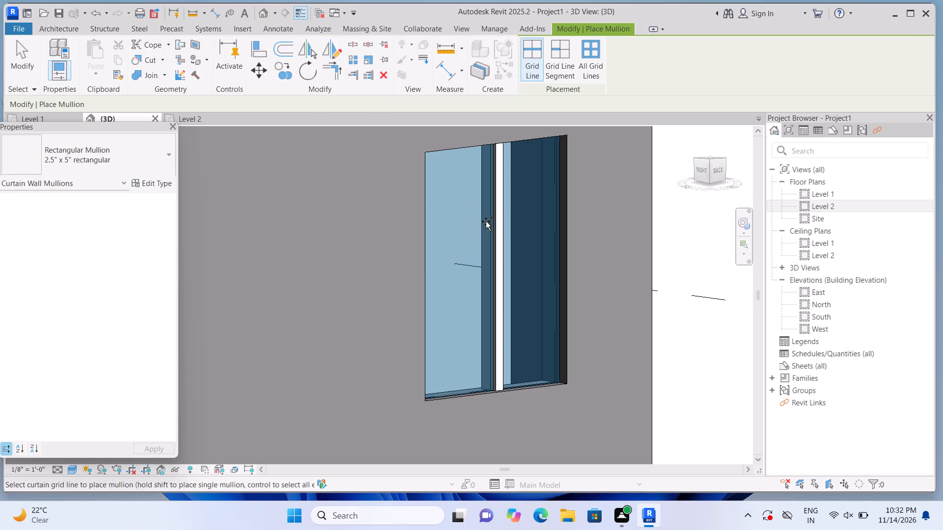
pyautogui.click(568, 234)
pyautogui.click(556, 184)
pyautogui.click(540, 145)
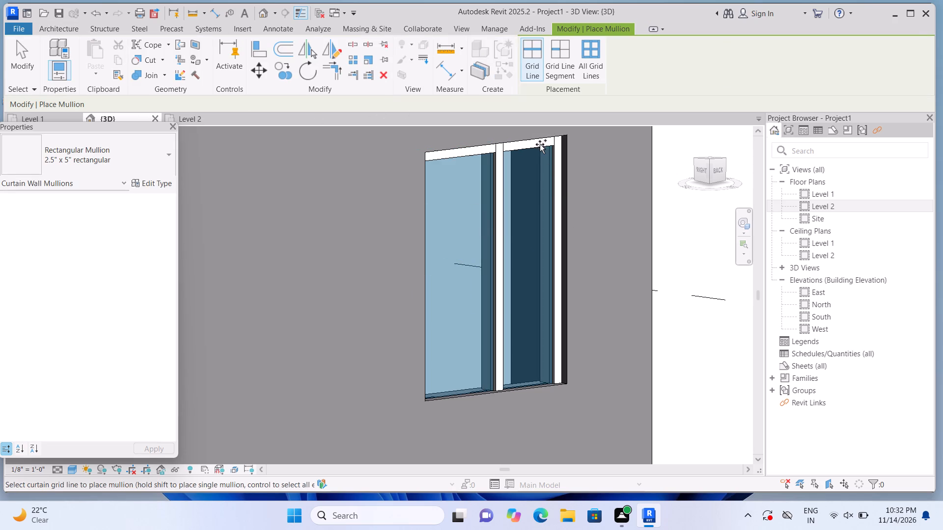
pyautogui.click(425, 221)
pyautogui.click(430, 229)
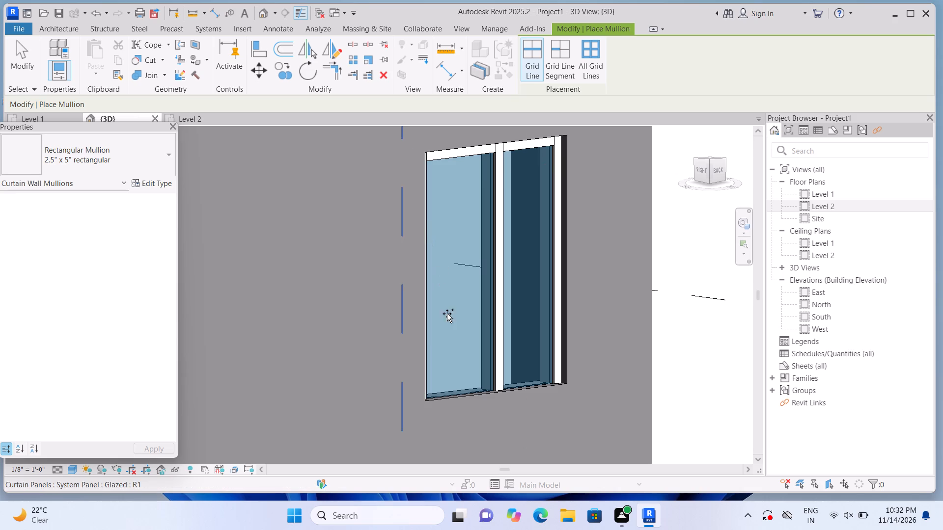
pyautogui.click(453, 392)
pyautogui.scroll(-3, 454, 327)
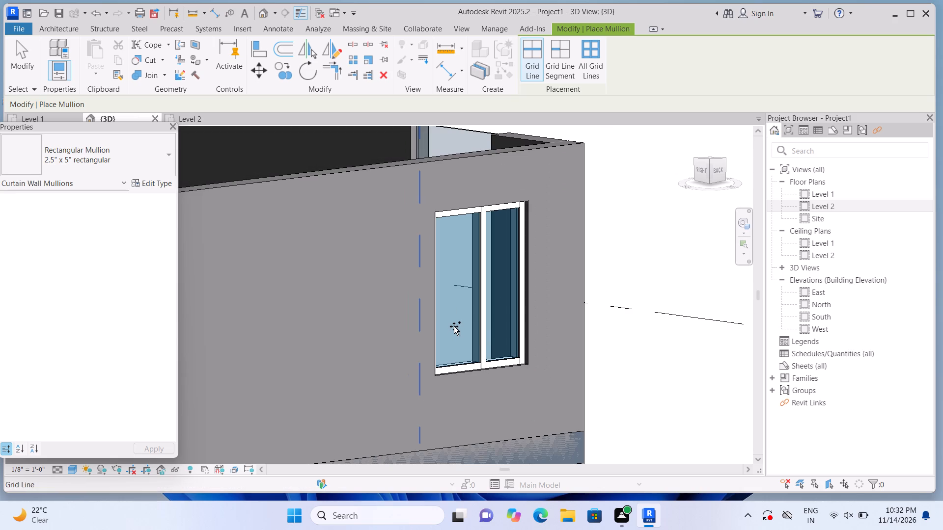
pyautogui.press('Escape')
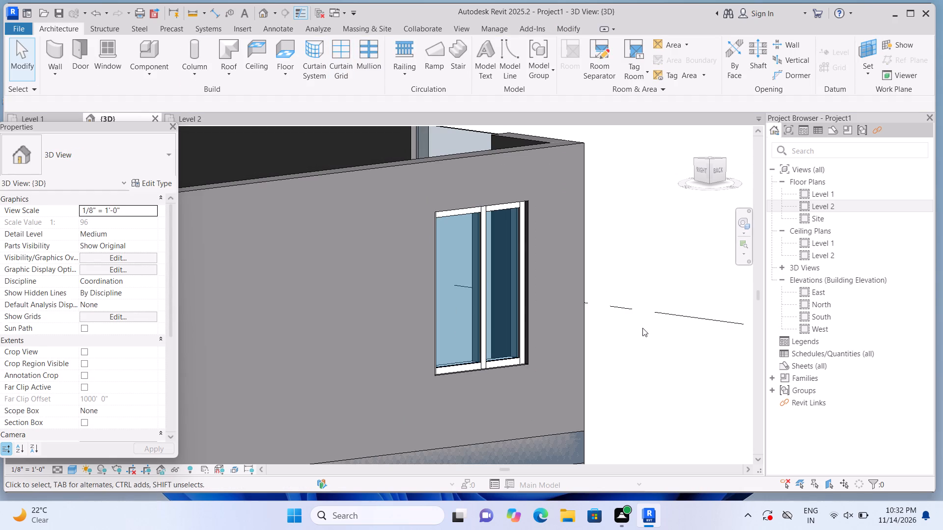
# Resize the left side wall's Level 2 curtain wall nearest the back wall to about 3'-1" base offset and 5'-2" unconnected height.
pyautogui.keyDown('shift'); pyautogui.moveTo(643, 328); pyautogui.dragTo(500, 362, button='middle'); pyautogui.keyUp('shift')
pyautogui.scroll(-7, 511, 347)
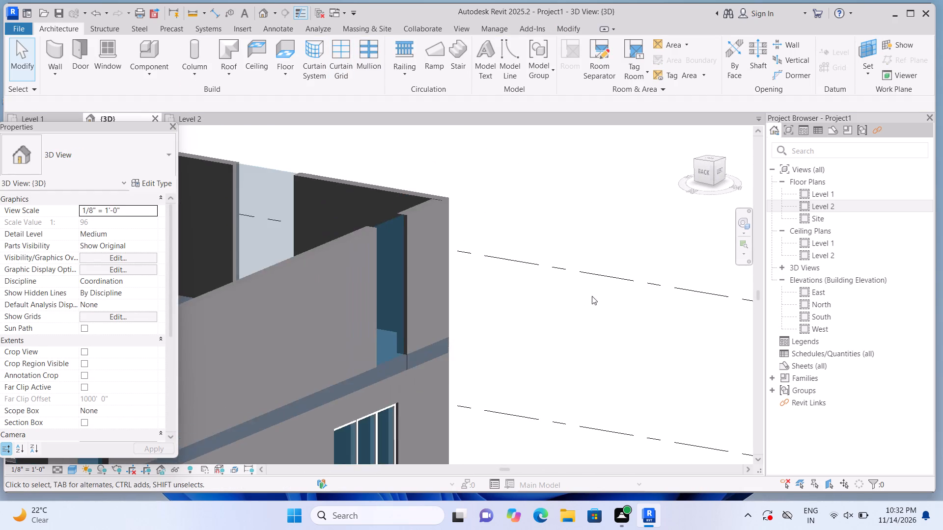
pyautogui.scroll(-2, 592, 296)
pyautogui.moveTo(607, 293); pyautogui.dragTo(678, 215, button='middle')
pyautogui.scroll(2, 351, 304)
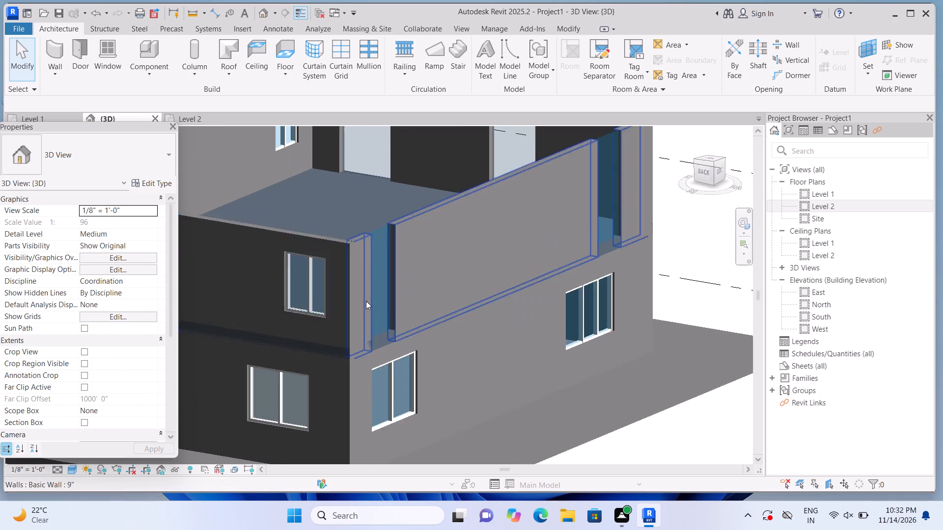
pyautogui.scroll(5, 368, 302)
pyautogui.click(385, 296)
pyautogui.scroll(2, 387, 299)
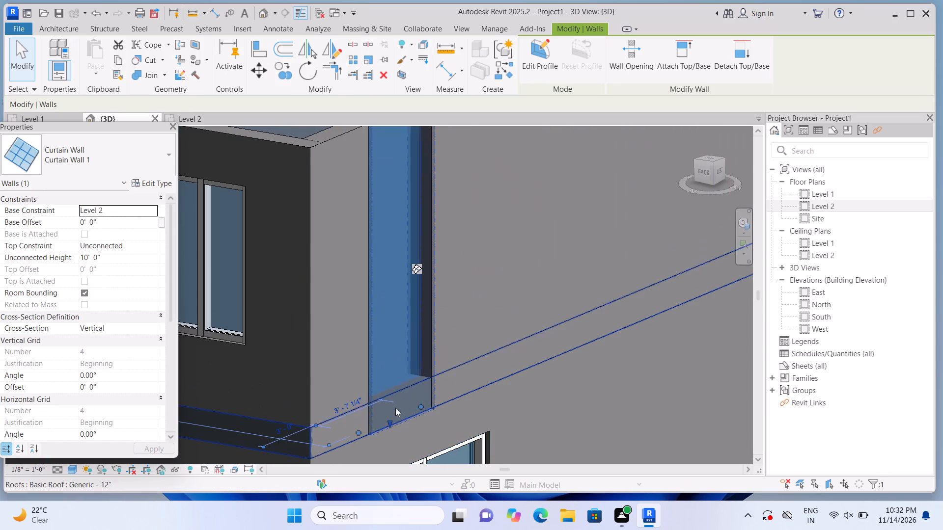
pyautogui.moveTo(388, 422); pyautogui.dragTo(393, 318)
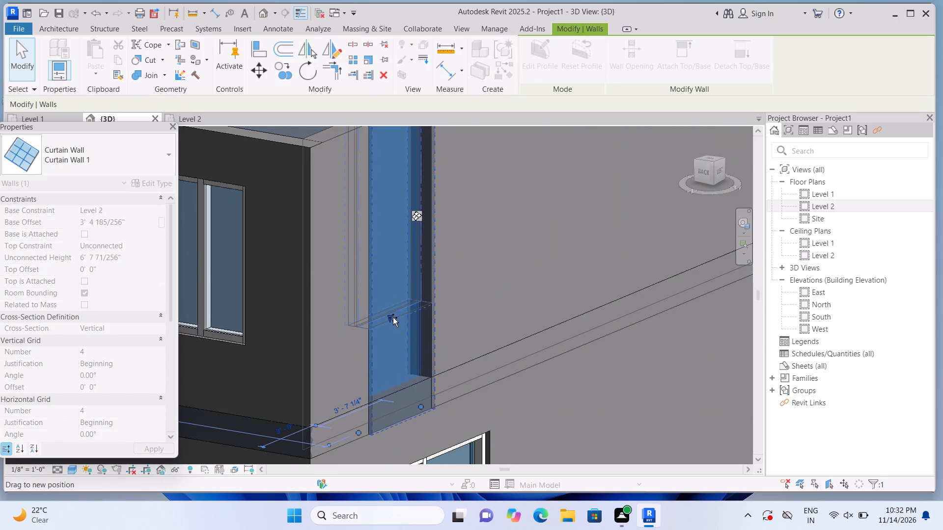
pyautogui.moveTo(393, 318); pyautogui.dragTo(396, 323)
pyautogui.scroll(-1, 391, 330)
pyautogui.moveTo(390, 129); pyautogui.dragTo(398, 185)
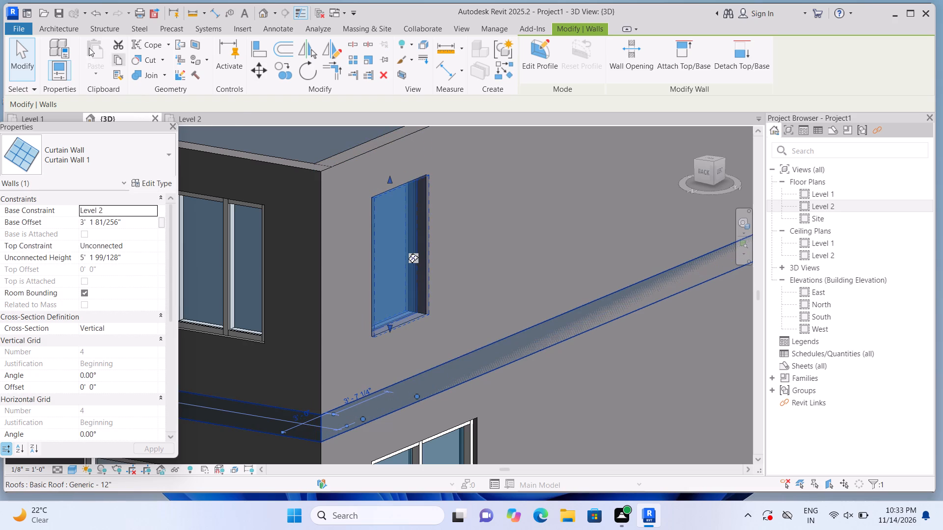
# Place a vertical curtain grid line at the midpoint of the resized left side wall window, 1'-9 5/8" from each side edge.
pyautogui.click(72, 29)
pyautogui.click(340, 75)
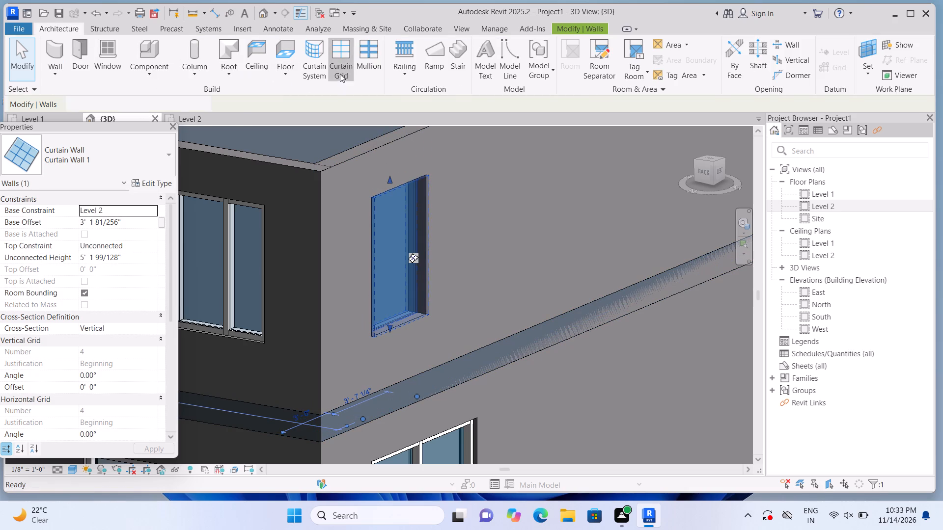
pyautogui.scroll(3, 368, 224)
pyautogui.scroll(2, 413, 201)
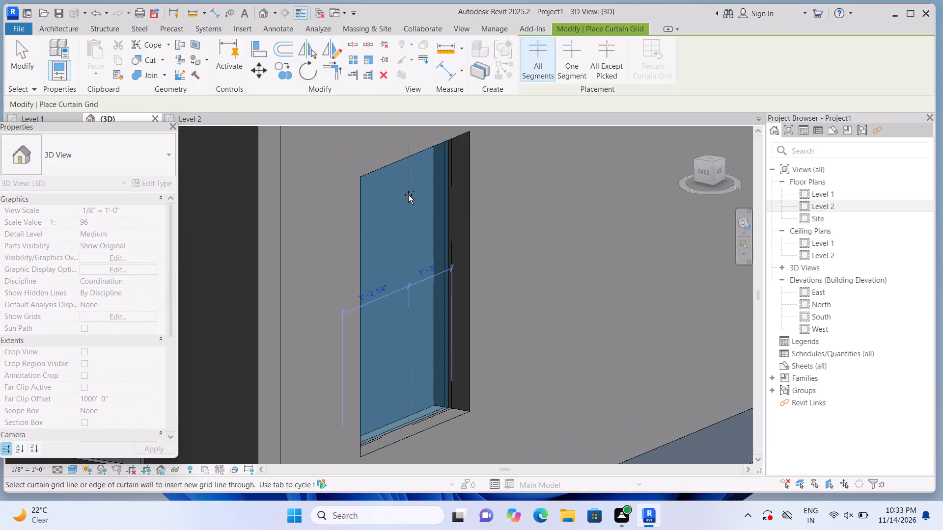
pyautogui.click(400, 195)
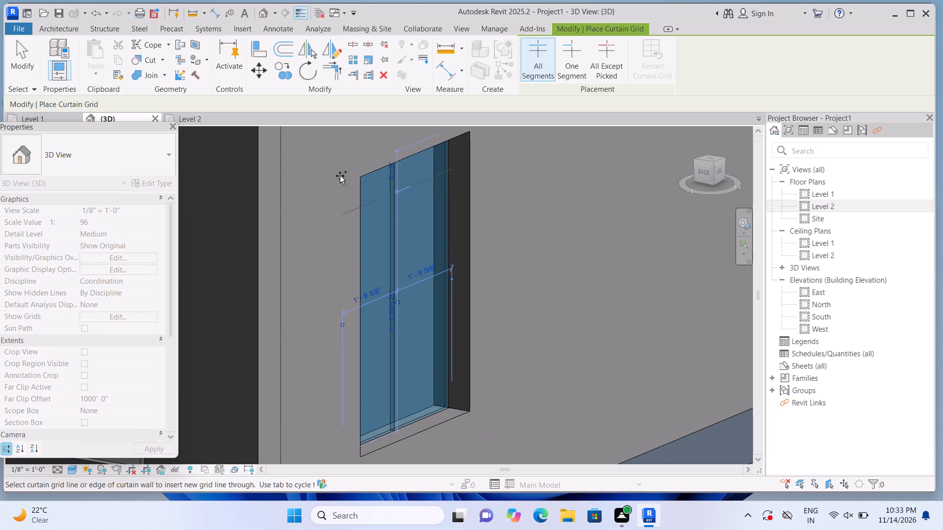
# Place 2.5" x 5" rectangular mullions on this left side wall window's vertical grid line and all four edges.
pyautogui.click(79, 29)
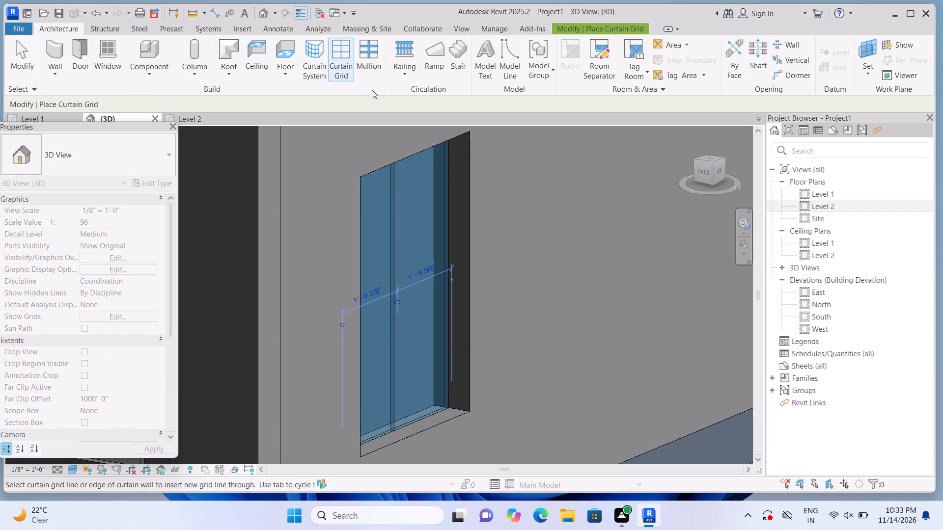
pyautogui.click(371, 73)
pyautogui.click(410, 201)
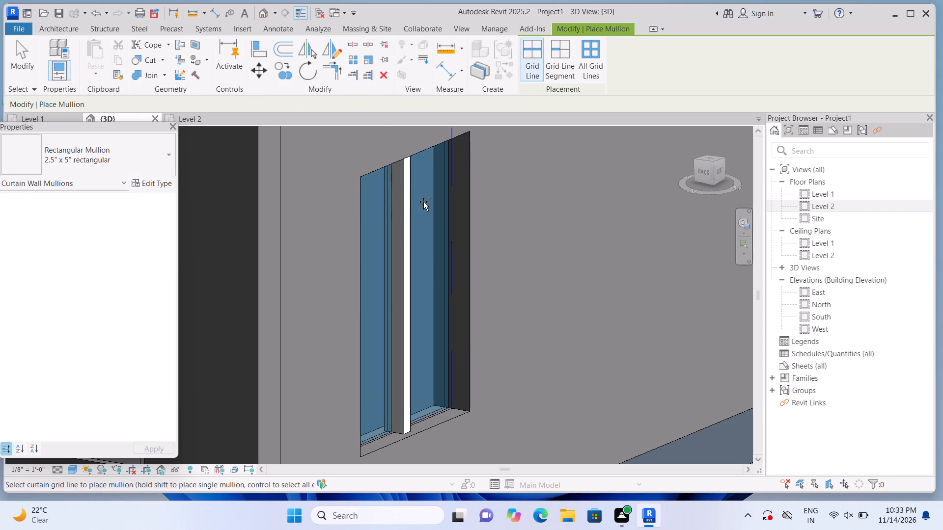
pyautogui.click(426, 201)
pyautogui.click(423, 166)
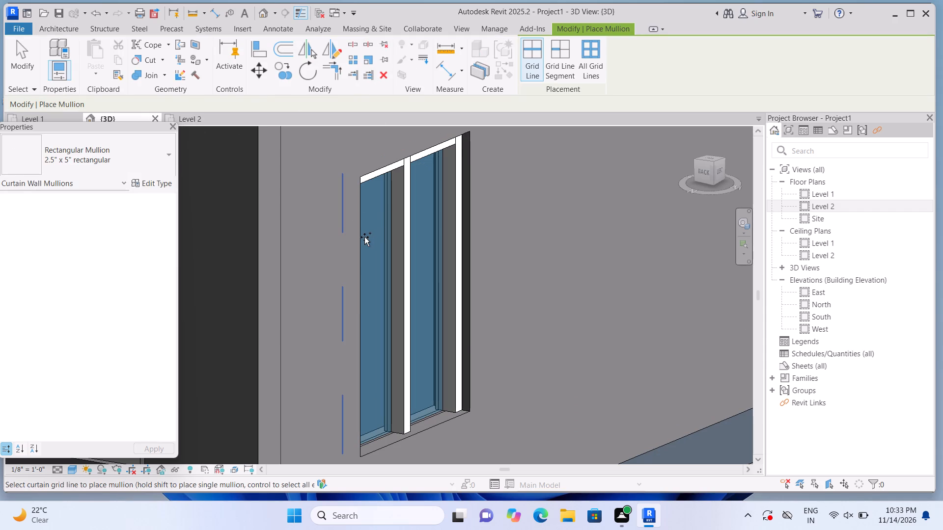
pyautogui.click(364, 237)
pyautogui.click(381, 428)
pyautogui.scroll(-1, 384, 384)
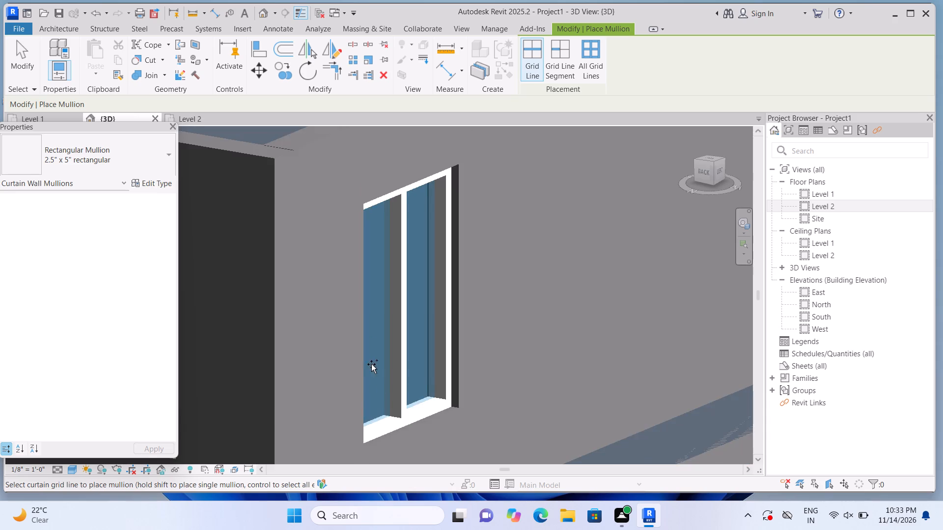
pyautogui.press('Escape')
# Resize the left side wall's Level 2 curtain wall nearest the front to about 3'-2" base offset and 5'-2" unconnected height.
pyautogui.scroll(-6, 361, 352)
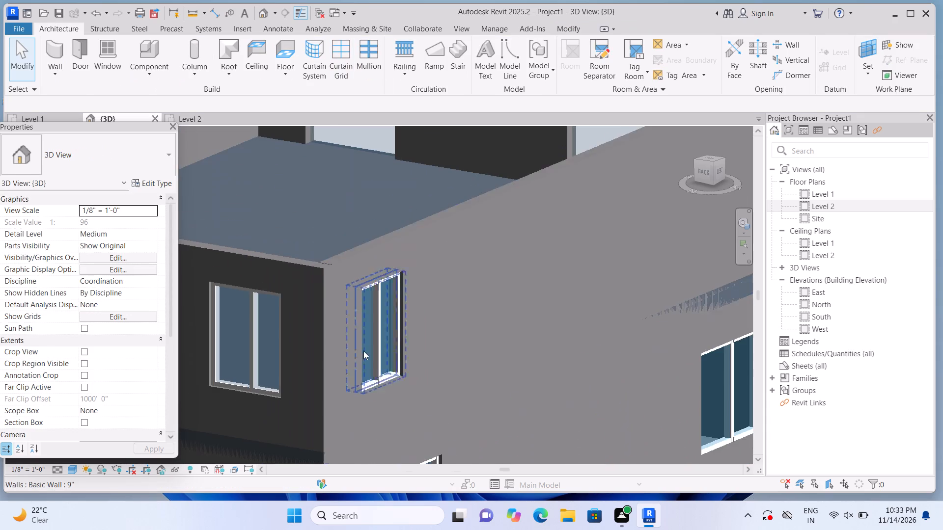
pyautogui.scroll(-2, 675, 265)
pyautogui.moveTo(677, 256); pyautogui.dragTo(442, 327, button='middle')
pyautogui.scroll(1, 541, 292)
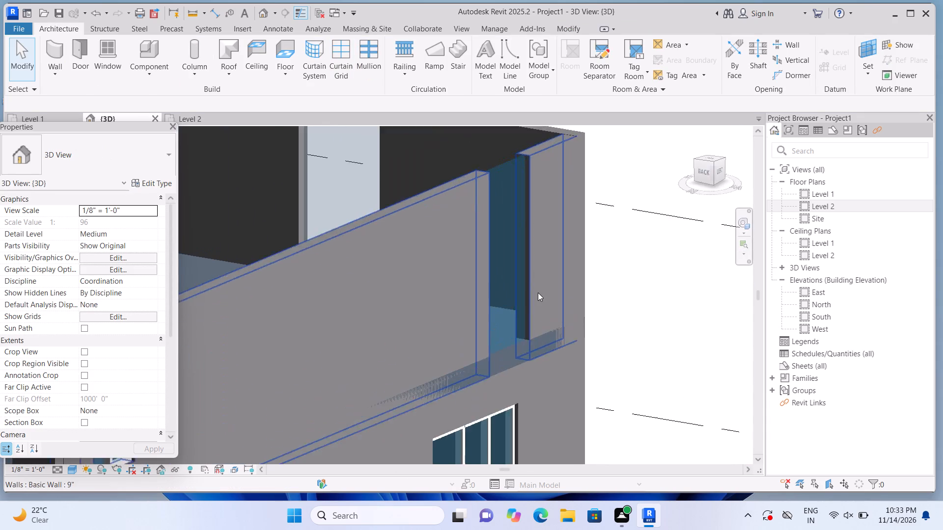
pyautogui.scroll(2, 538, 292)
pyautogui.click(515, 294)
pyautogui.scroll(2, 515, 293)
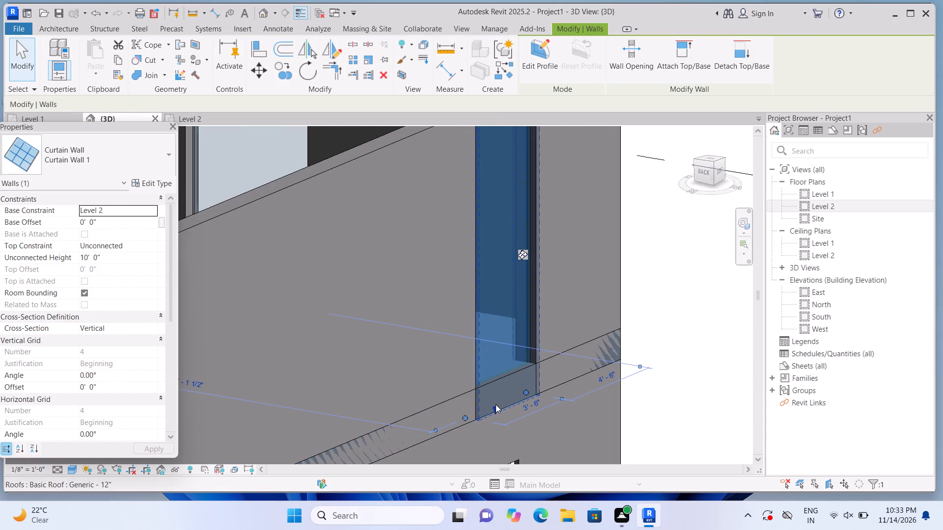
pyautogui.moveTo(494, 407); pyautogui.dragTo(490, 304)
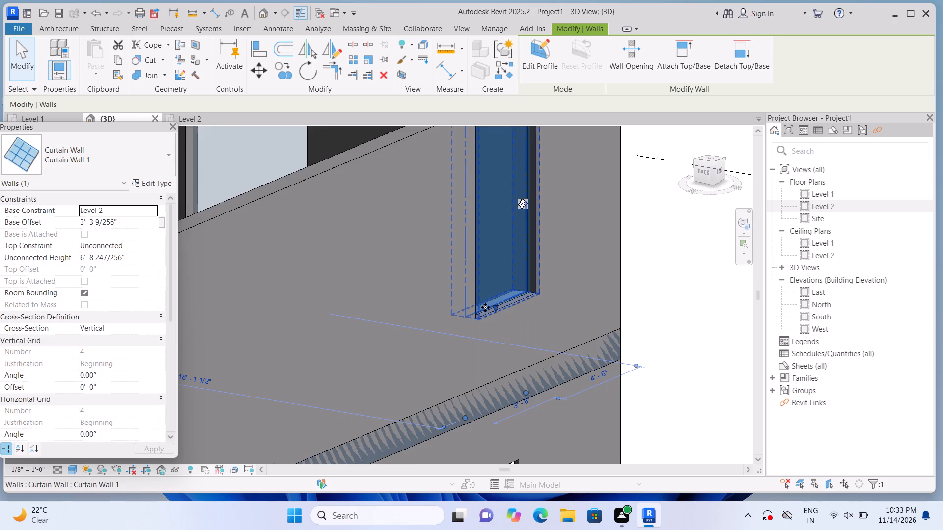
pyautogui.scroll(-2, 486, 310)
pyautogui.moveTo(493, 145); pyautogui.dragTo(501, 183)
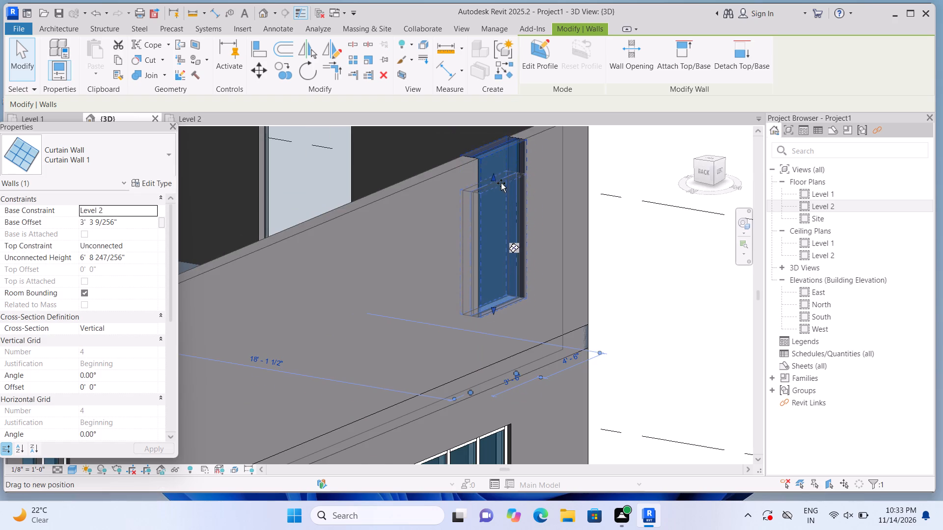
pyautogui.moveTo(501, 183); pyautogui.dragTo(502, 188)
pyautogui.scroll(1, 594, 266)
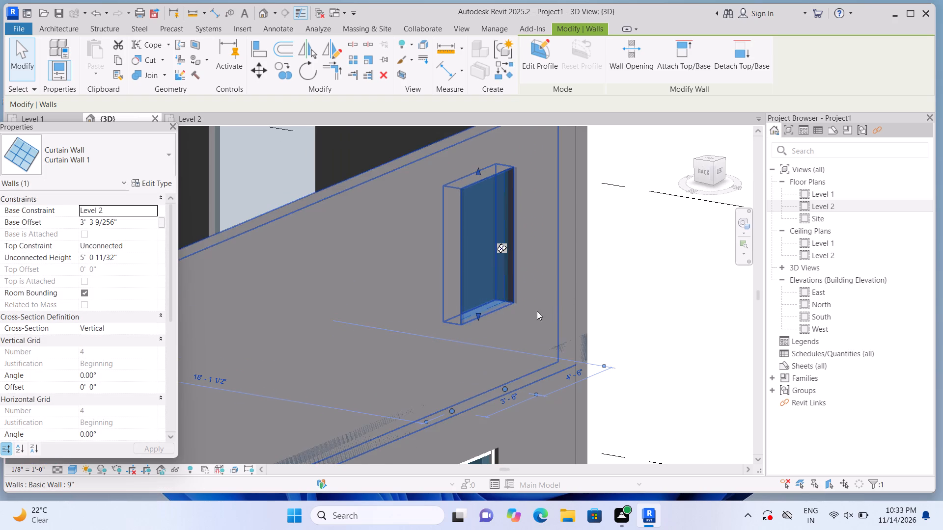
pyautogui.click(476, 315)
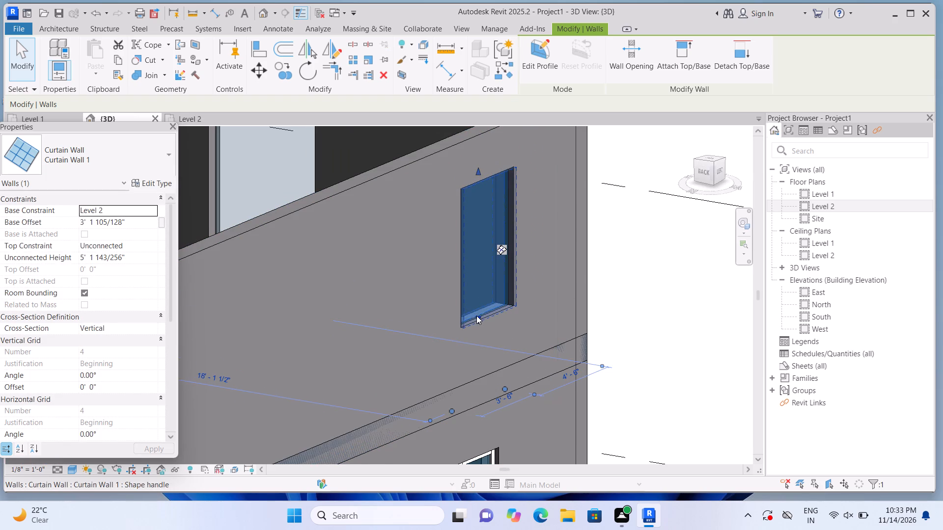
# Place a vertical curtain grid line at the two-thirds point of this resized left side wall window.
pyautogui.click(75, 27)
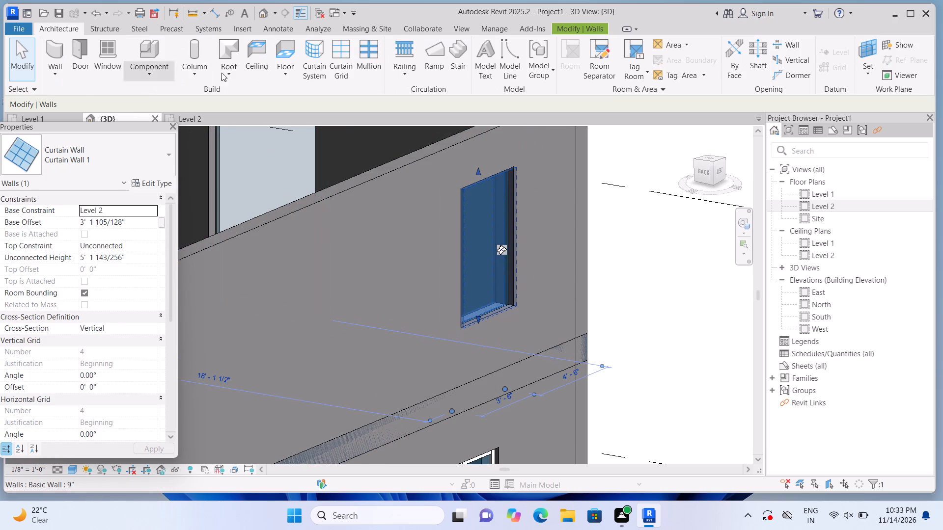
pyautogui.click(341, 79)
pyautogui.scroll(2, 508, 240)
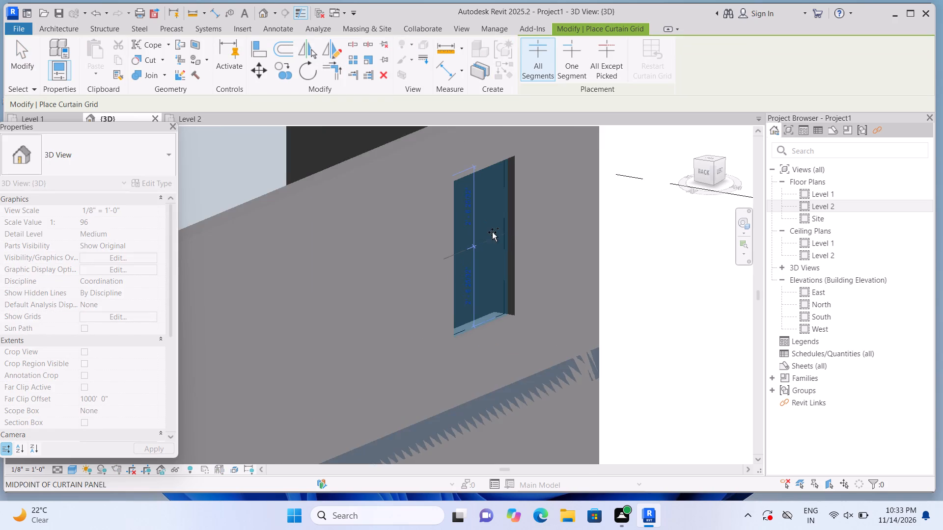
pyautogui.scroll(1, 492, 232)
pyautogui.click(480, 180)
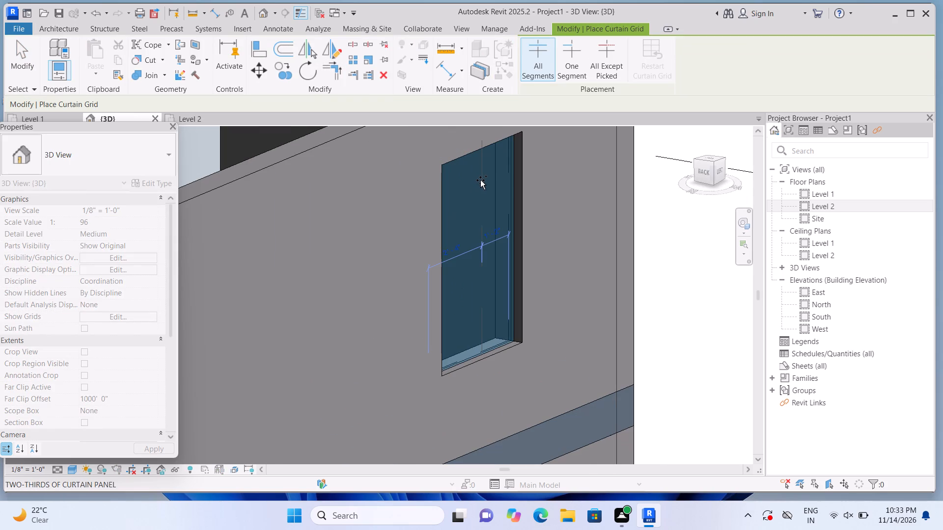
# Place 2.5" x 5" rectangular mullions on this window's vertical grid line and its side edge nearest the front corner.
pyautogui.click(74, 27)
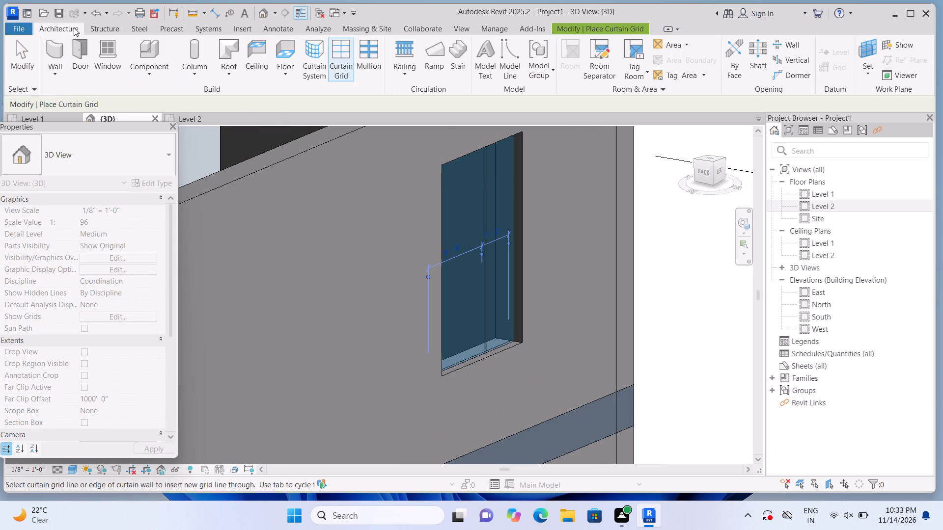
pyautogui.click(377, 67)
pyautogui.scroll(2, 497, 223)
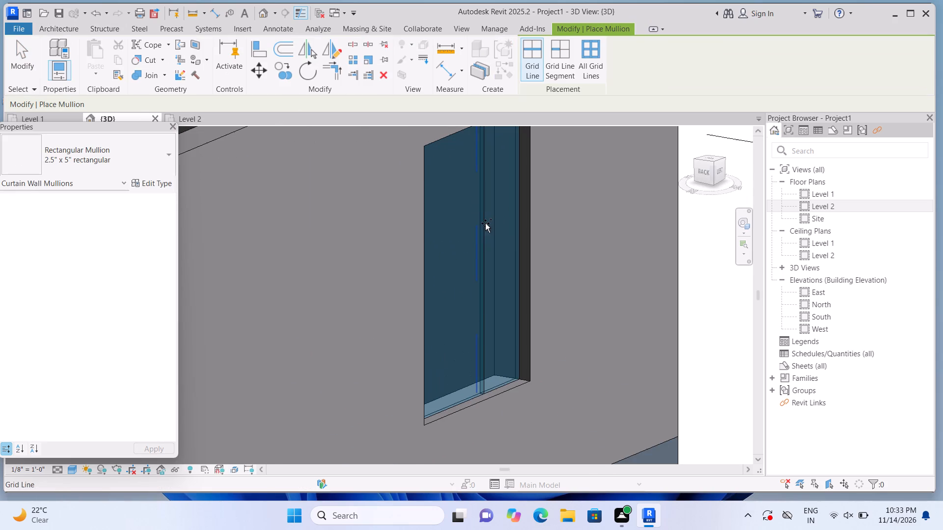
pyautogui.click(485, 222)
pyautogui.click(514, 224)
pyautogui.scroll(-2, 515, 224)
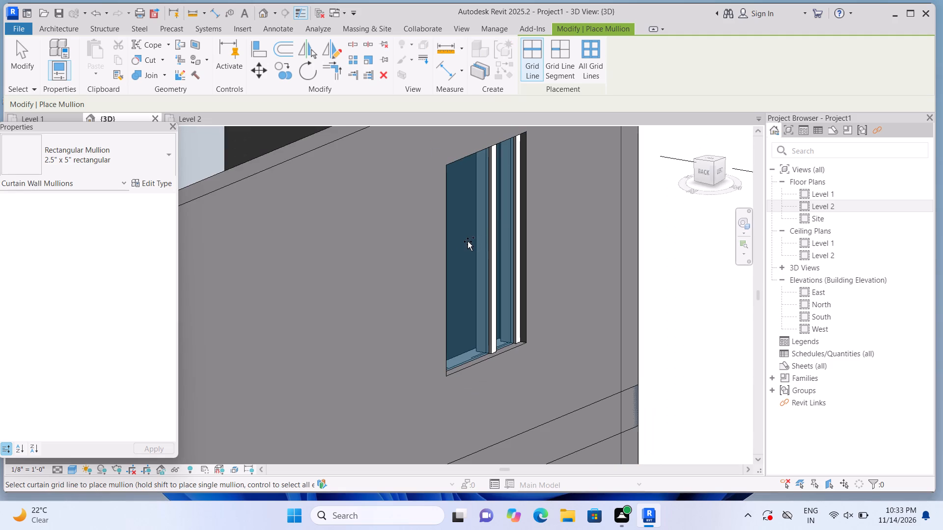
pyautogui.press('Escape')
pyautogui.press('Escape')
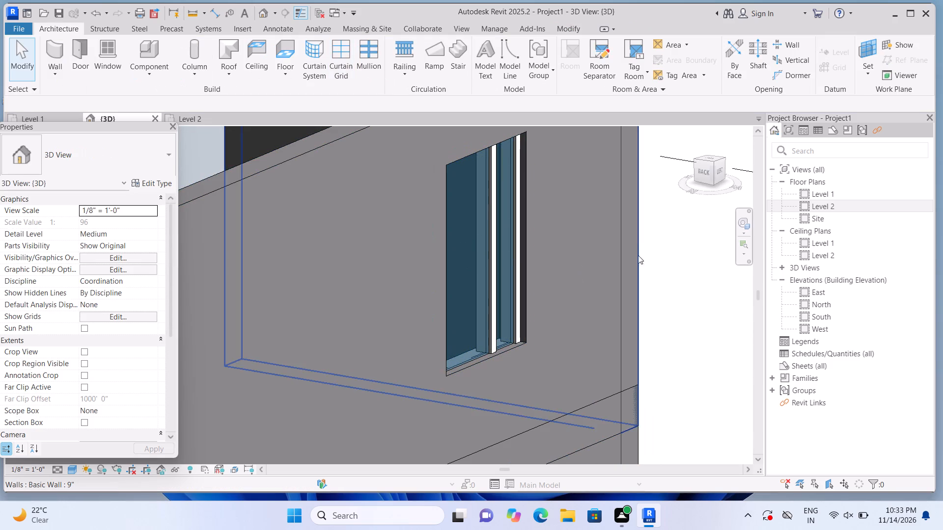
# In the Level 2 floor plan, delete the 3'-6" curtain wall near the front end of the left side wall.
pyautogui.doubleClick(804, 204)
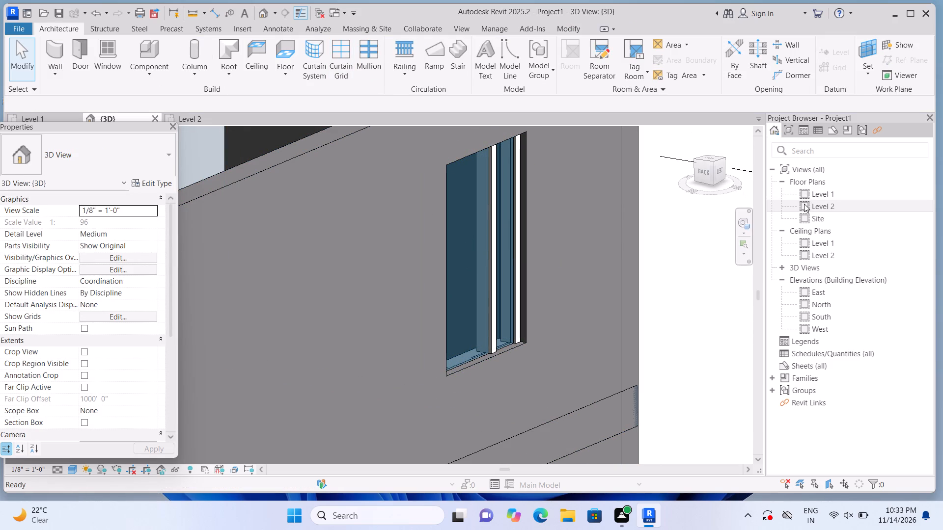
pyautogui.scroll(-4, 776, 222)
pyautogui.scroll(-8, 493, 318)
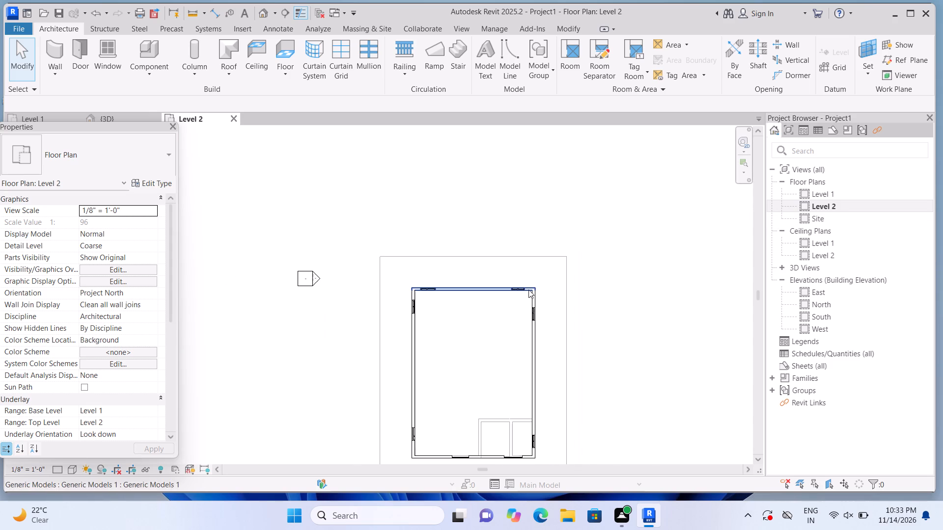
pyautogui.moveTo(456, 337); pyautogui.dragTo(482, 184, button='middle')
pyautogui.scroll(15, 482, 185)
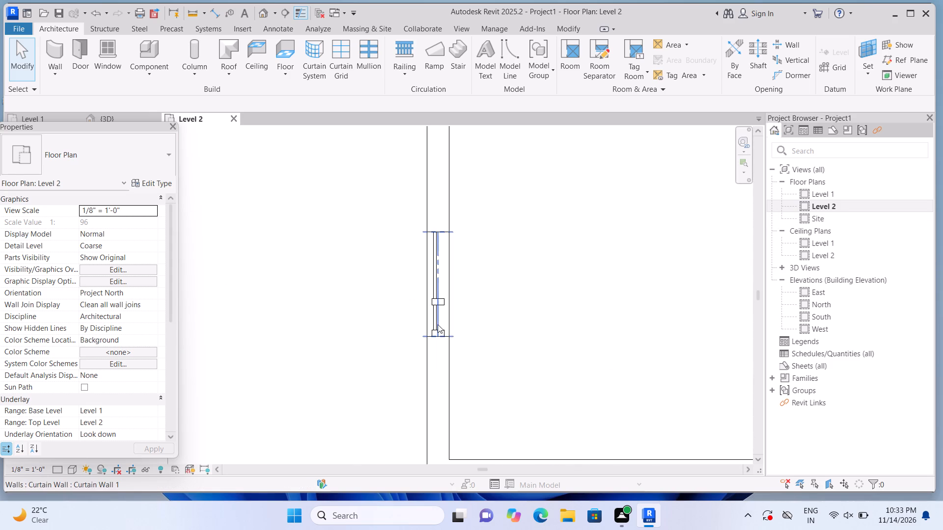
pyautogui.click(435, 289)
pyautogui.press('Delete')
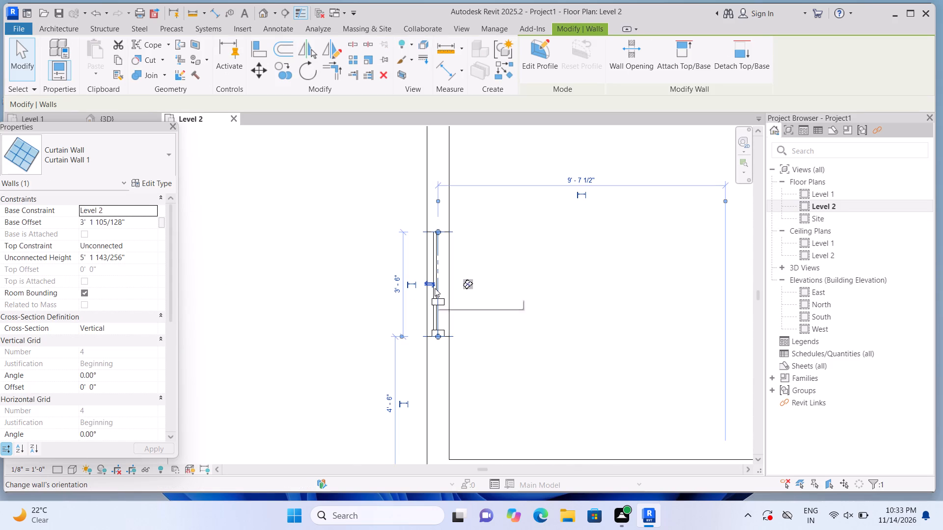
# Draw a 4'-6" long Curtain Wall 1 along the left side wall's centerline, starting 4'-6" from the front corner.
pyautogui.scroll(-7, 435, 289)
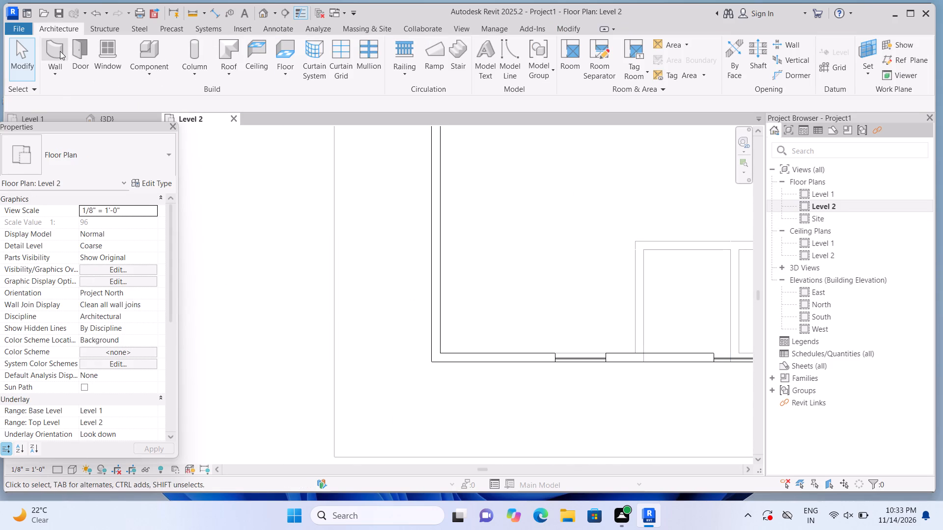
pyautogui.click(58, 51)
pyautogui.scroll(1, 463, 266)
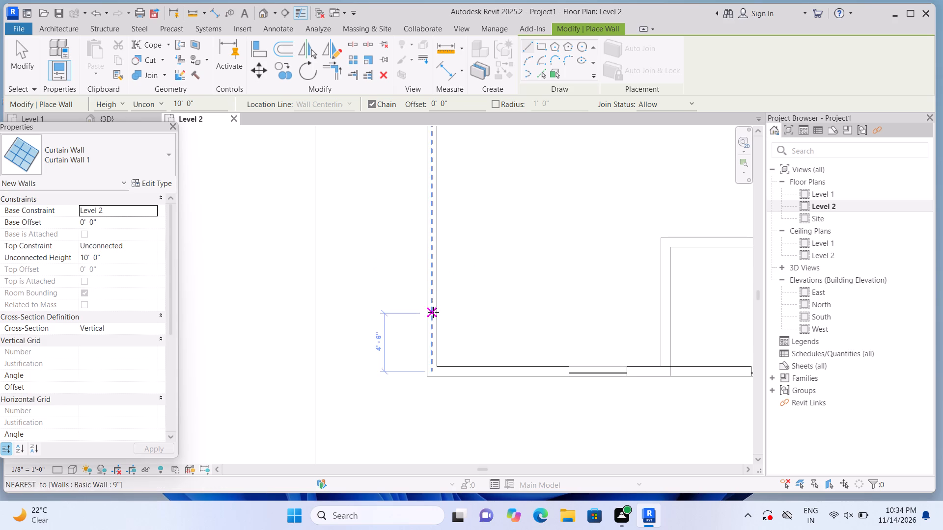
pyautogui.moveTo(432, 313); pyautogui.dragTo(432, 308)
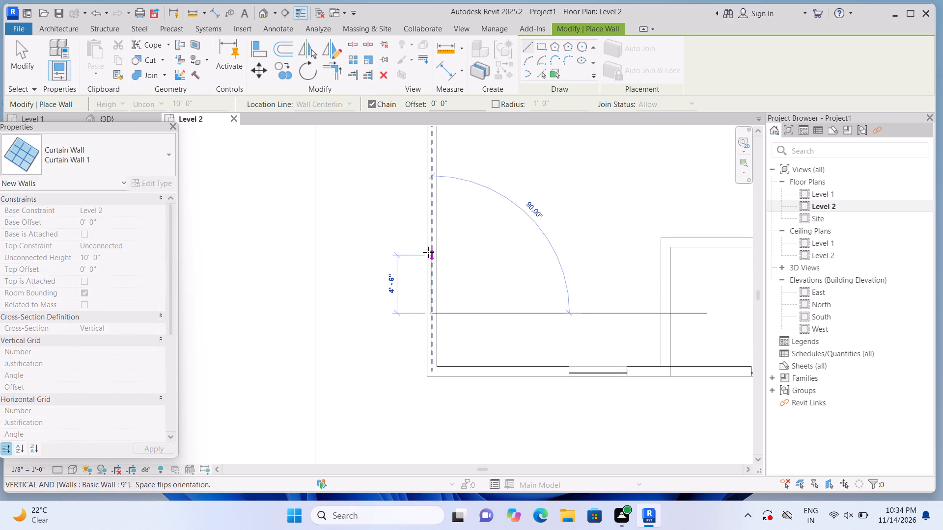
pyautogui.click(428, 252)
# Cut the 9" left side wall with the new curtain wall using Cut Geometry so it is embedded.
pyautogui.click(166, 55)
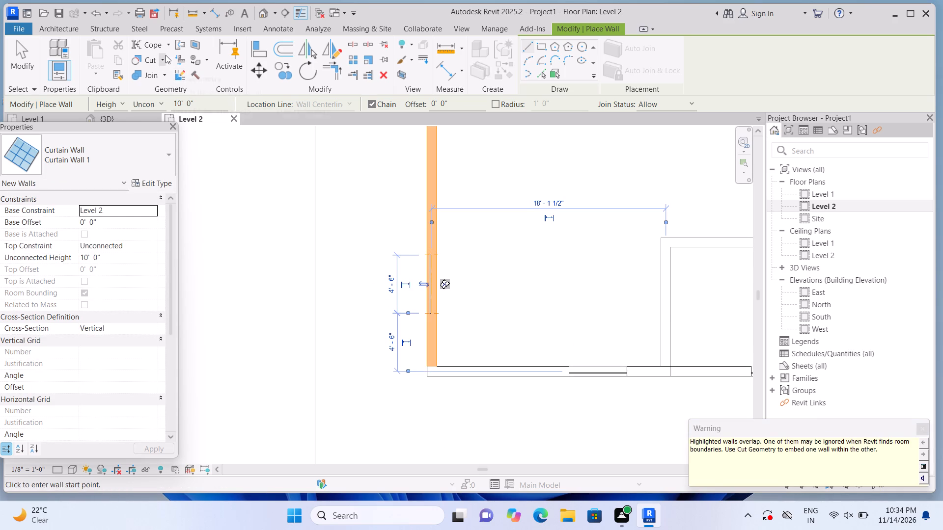
pyautogui.click(169, 76)
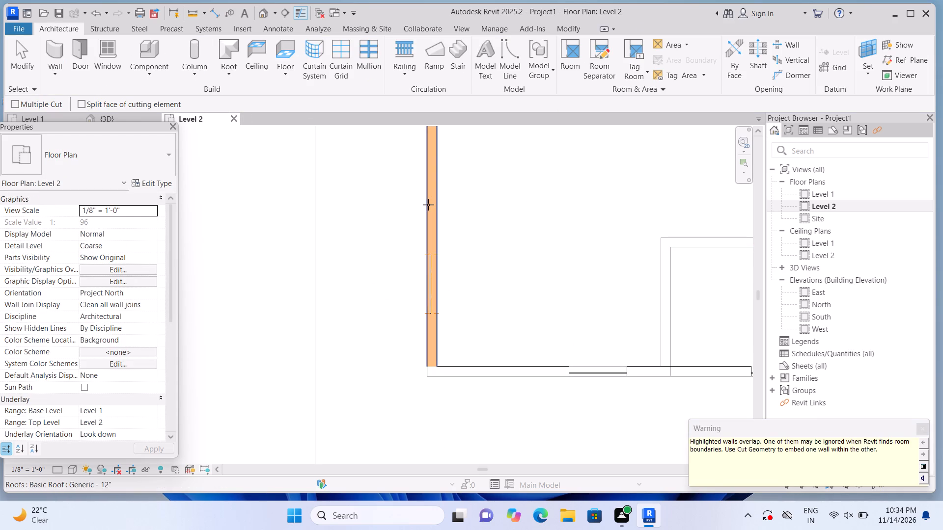
pyautogui.click(428, 205)
pyautogui.click(434, 286)
# In the 3D view, resize the new 4'-6" curtain wall to about 3'-4" base offset and 5'-5" unconnected height.
pyautogui.scroll(-3, 441, 275)
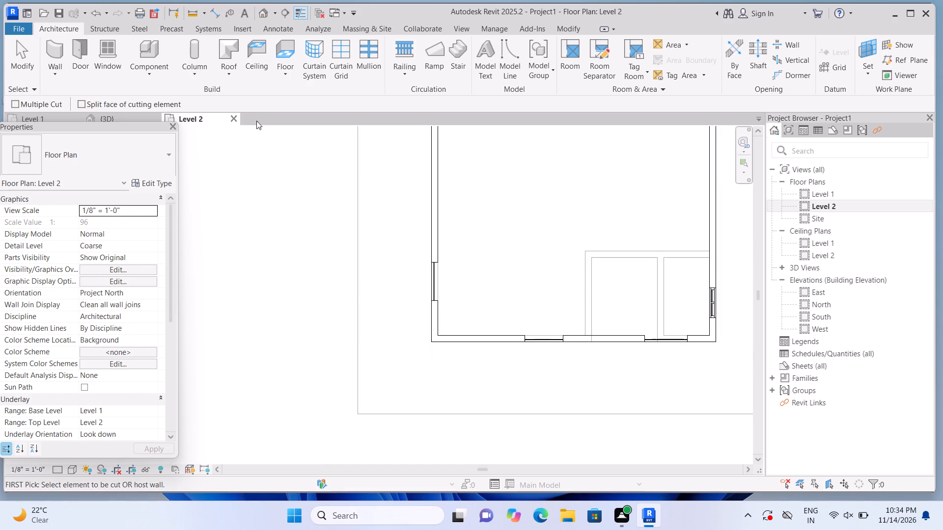
pyautogui.click(260, 10)
pyautogui.scroll(-2, 315, 170)
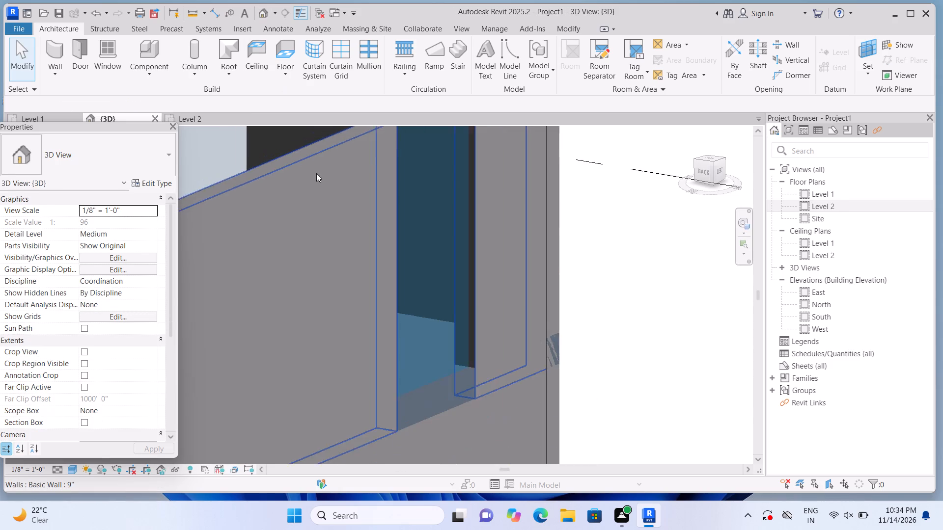
pyautogui.scroll(-3, 316, 173)
pyautogui.moveTo(394, 254); pyautogui.dragTo(472, 267, button='middle')
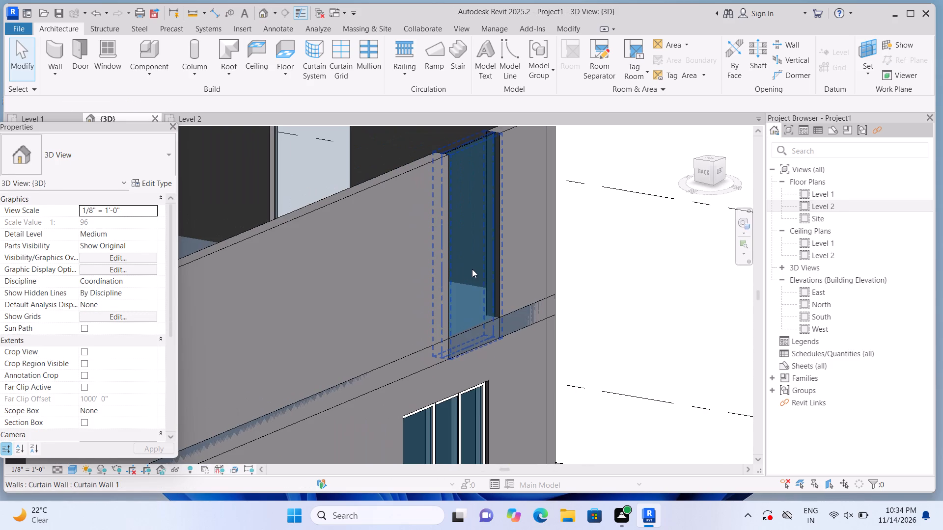
pyautogui.click(472, 268)
pyautogui.scroll(1, 471, 271)
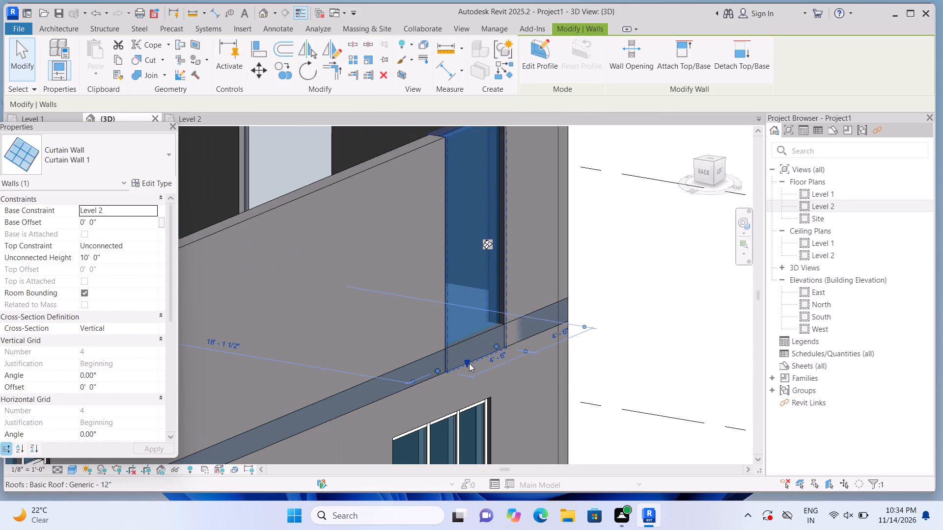
pyautogui.moveTo(466, 359); pyautogui.dragTo(469, 277)
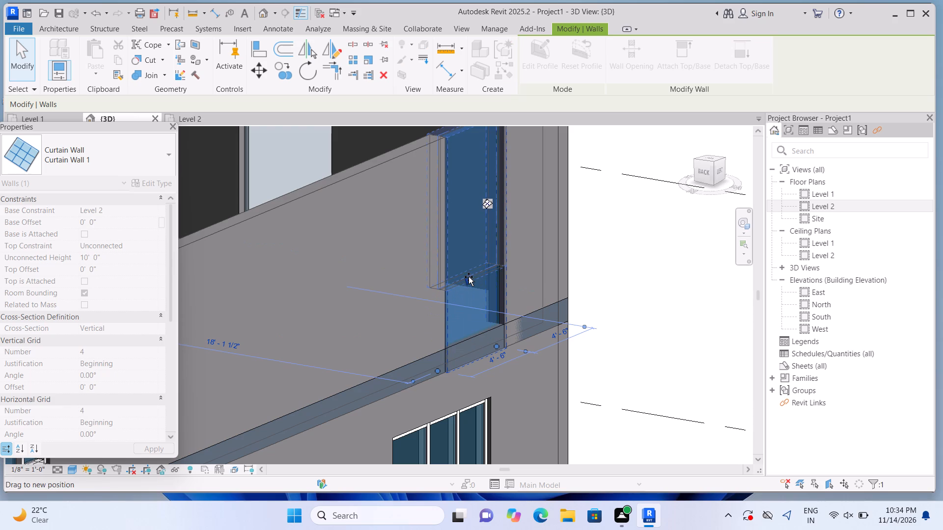
pyautogui.moveTo(469, 277); pyautogui.dragTo(470, 280)
pyautogui.scroll(-2, 470, 283)
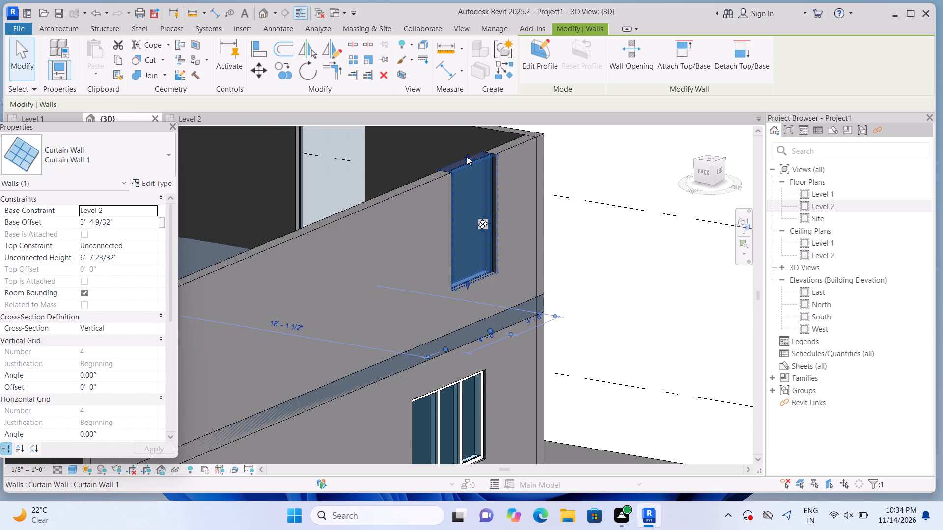
pyautogui.moveTo(467, 157); pyautogui.dragTo(474, 185)
pyautogui.click(592, 267)
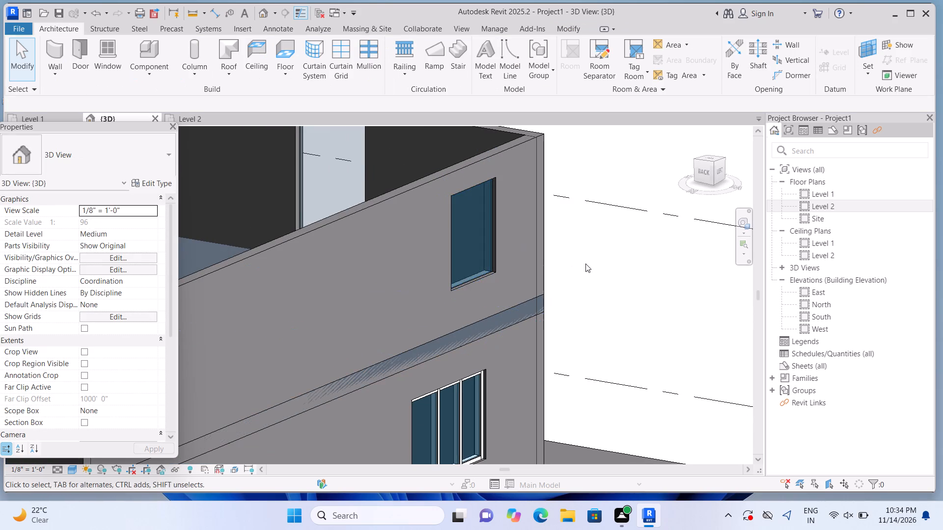
pyautogui.scroll(1, 585, 264)
pyautogui.click(482, 272)
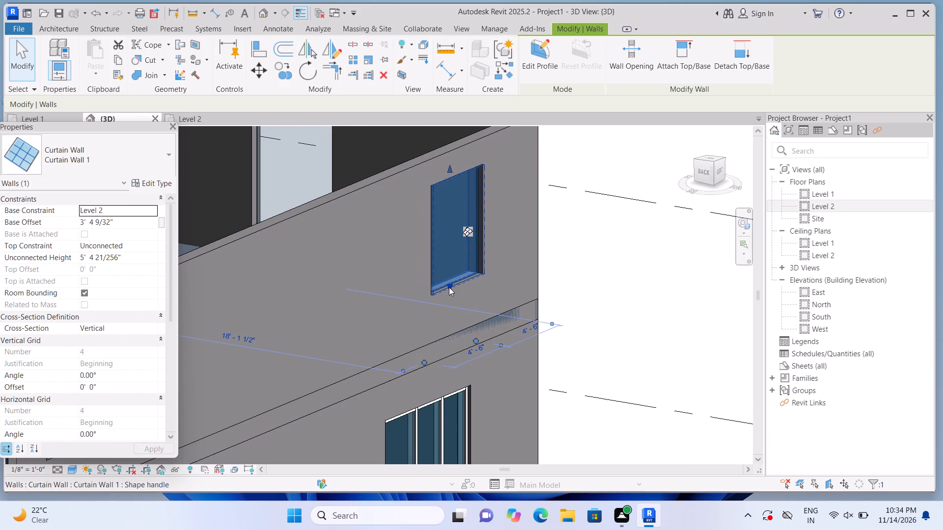
pyautogui.click(451, 284)
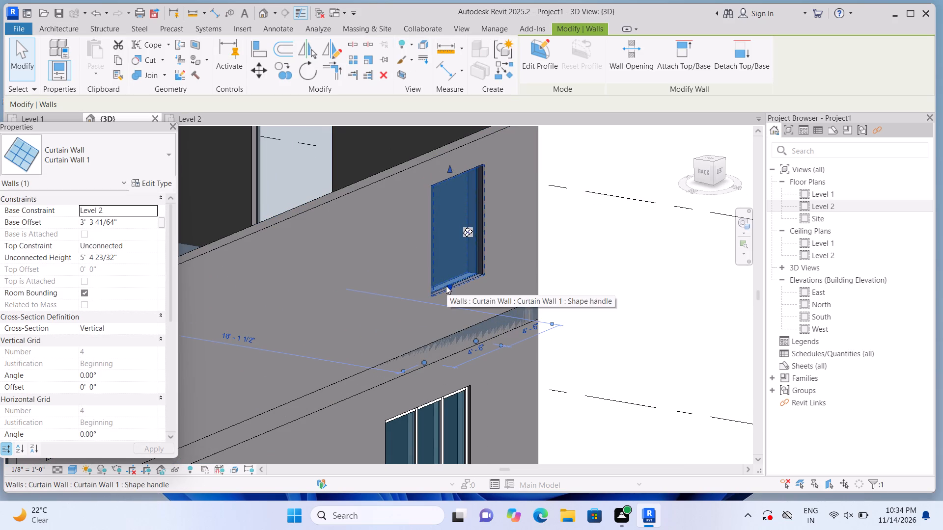
pyautogui.click(446, 286)
pyautogui.click(567, 271)
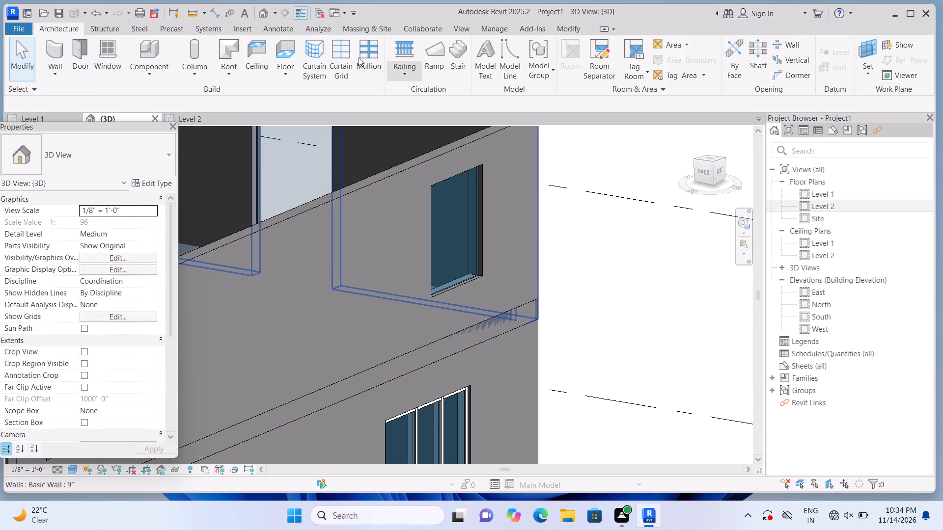
# Add a vertical curtain grid line near the middle of the 4'-6" Level 2 curtain wall in the left side wall.
pyautogui.click(346, 66)
pyautogui.scroll(1, 440, 164)
pyautogui.scroll(2, 467, 211)
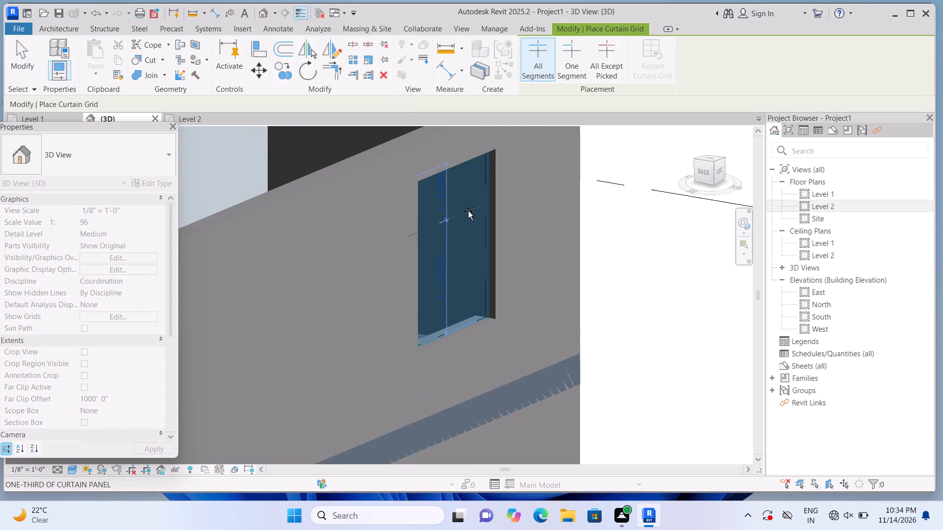
pyautogui.scroll(3, 468, 211)
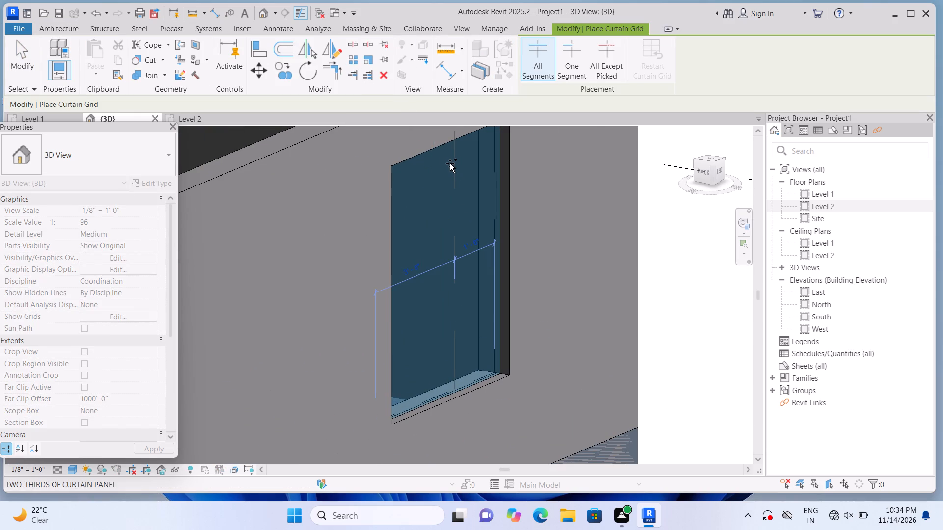
pyautogui.click(445, 162)
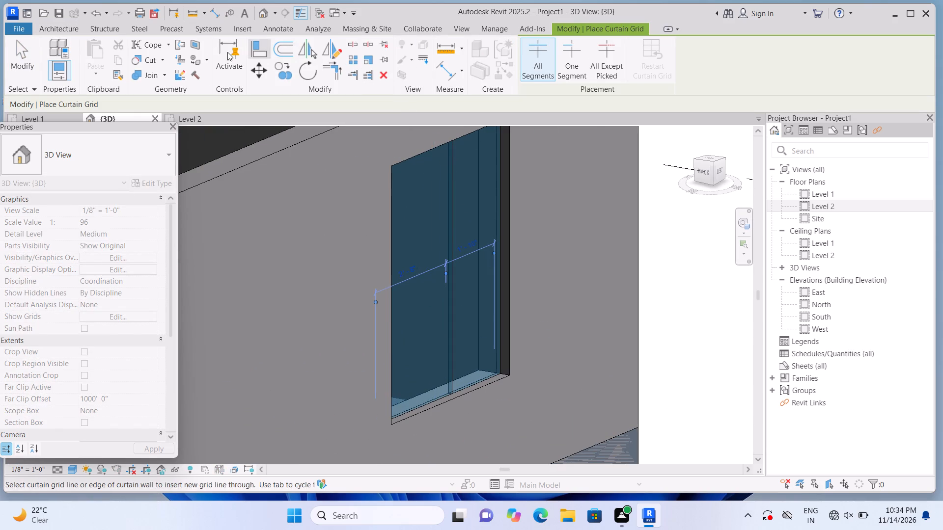
# Place 2.5" x 5" rectangular mullions on that curtain wall's vertical grid line and all four outer edges.
pyautogui.click(60, 29)
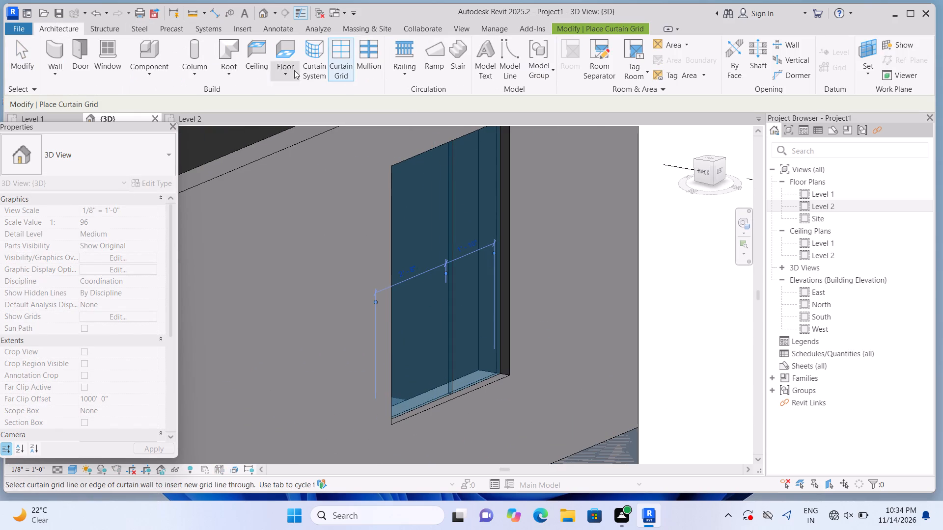
pyautogui.click(367, 79)
pyautogui.click(446, 200)
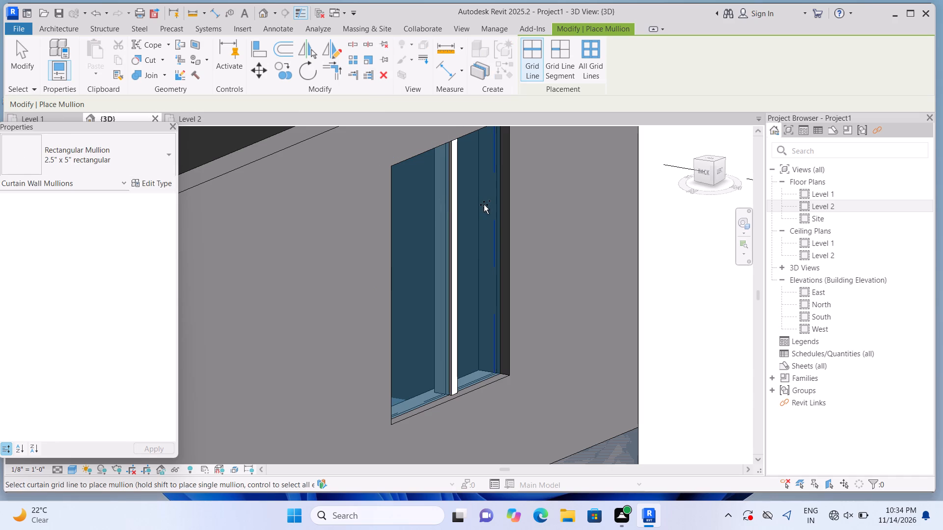
pyautogui.click(486, 205)
pyautogui.click(464, 148)
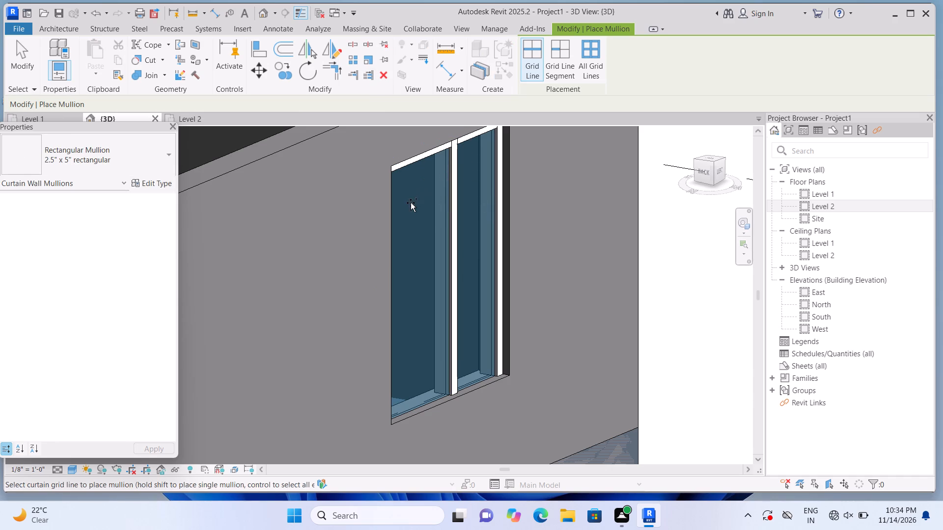
pyautogui.click(405, 207)
pyautogui.scroll(-4, 405, 206)
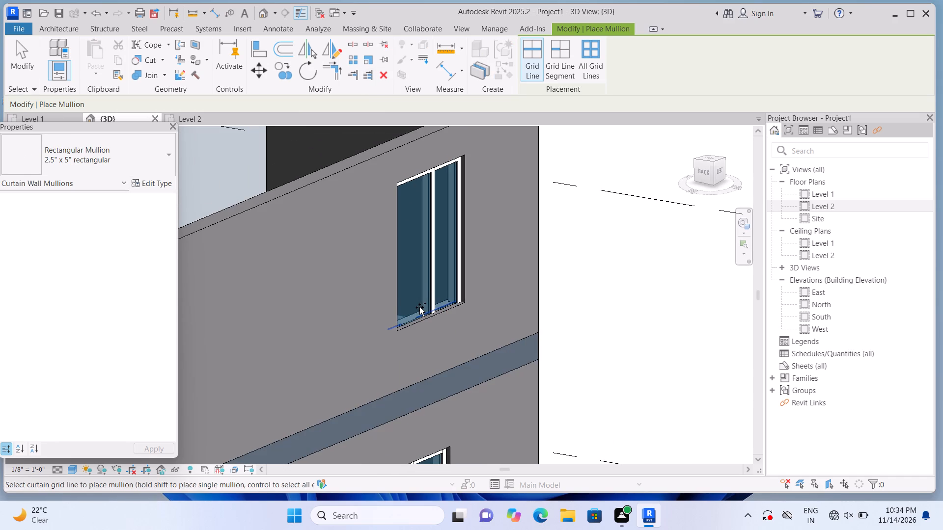
pyautogui.click(419, 308)
pyautogui.scroll(1, 418, 302)
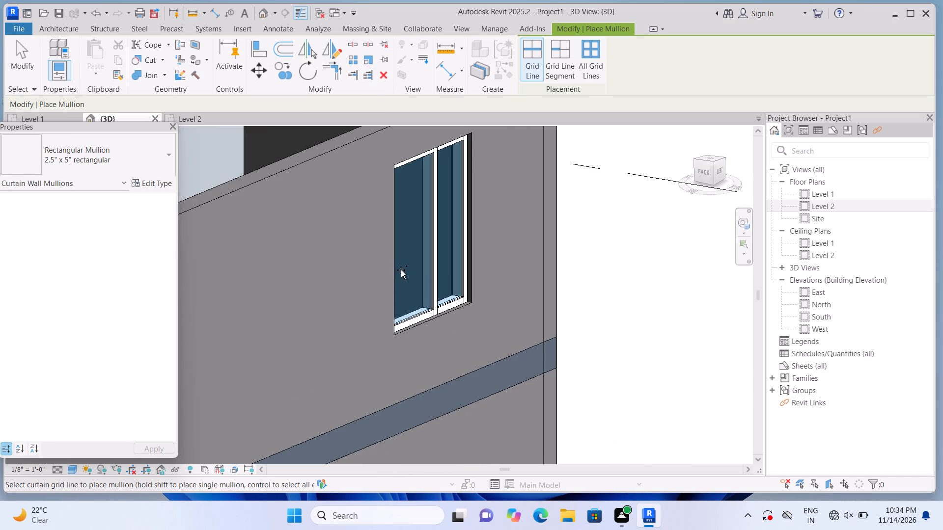
pyautogui.press('Escape')
# In the front 3D view, widen the Level 2 curtain wall above the entrance door to 8'-6" by extending its edge away from the nearer corner.
pyautogui.scroll(-5, 404, 268)
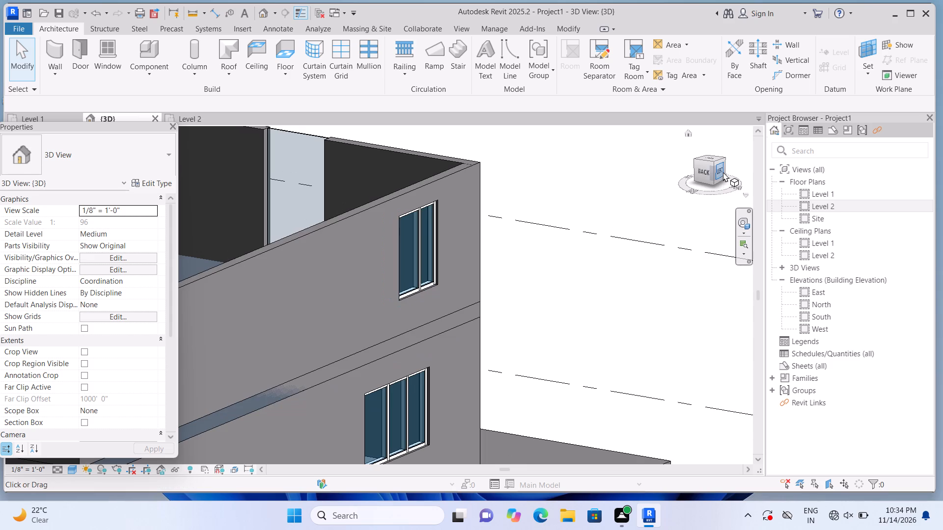
pyautogui.click(719, 166)
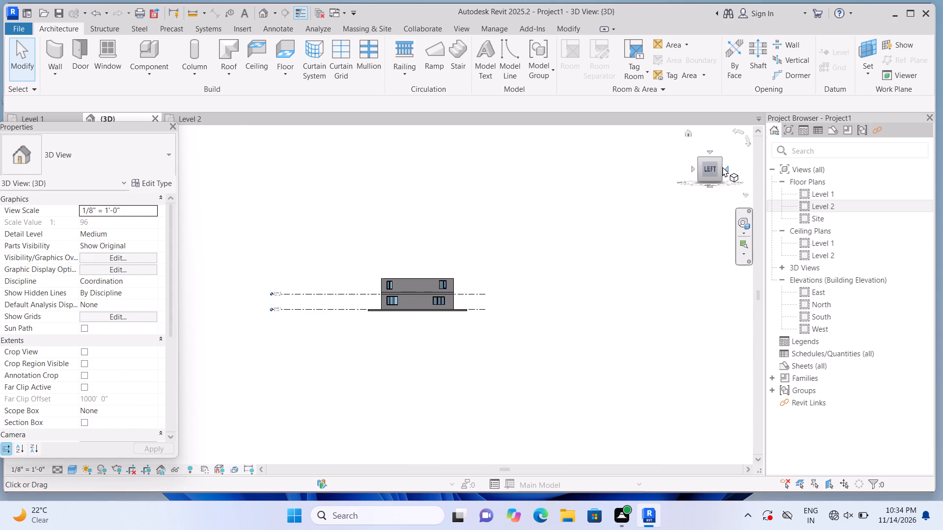
pyautogui.click(725, 167)
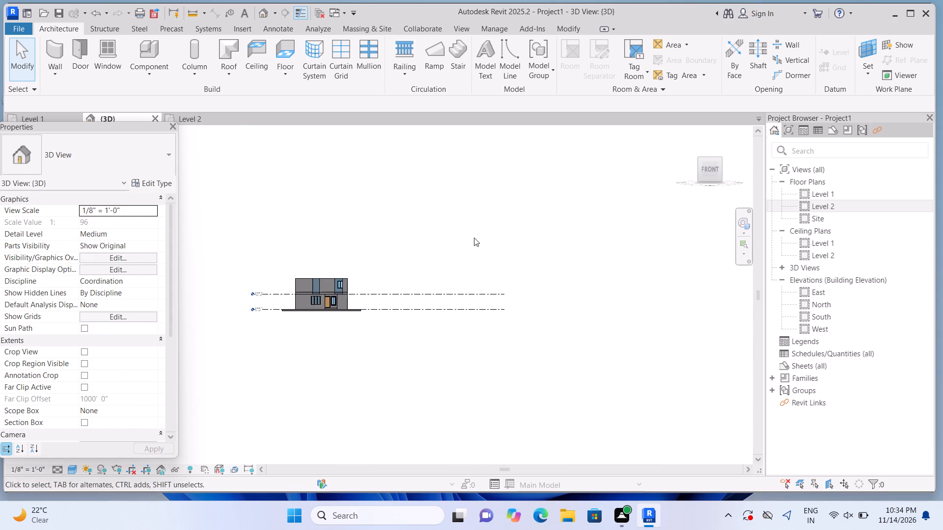
pyautogui.scroll(14, 346, 266)
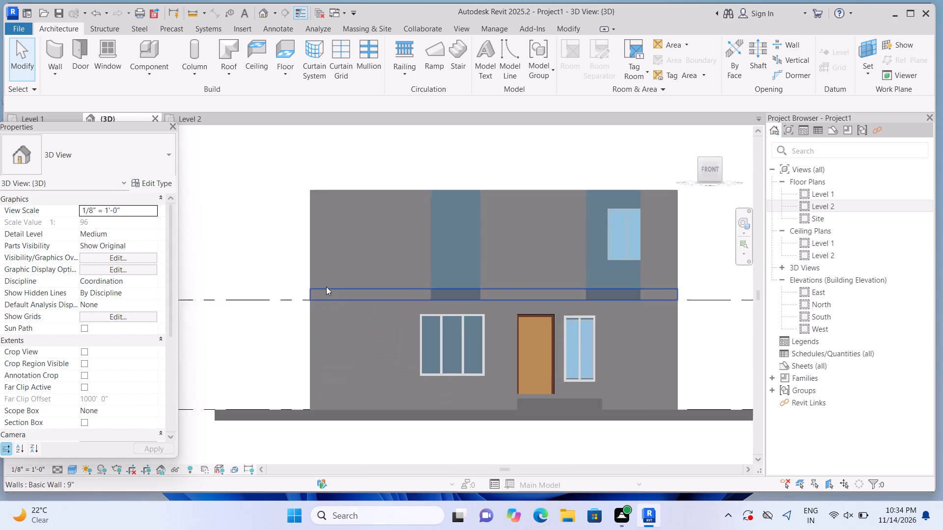
pyautogui.scroll(1, 381, 276)
pyautogui.moveTo(379, 277); pyautogui.dragTo(333, 282, button='middle')
pyautogui.scroll(-1, 333, 281)
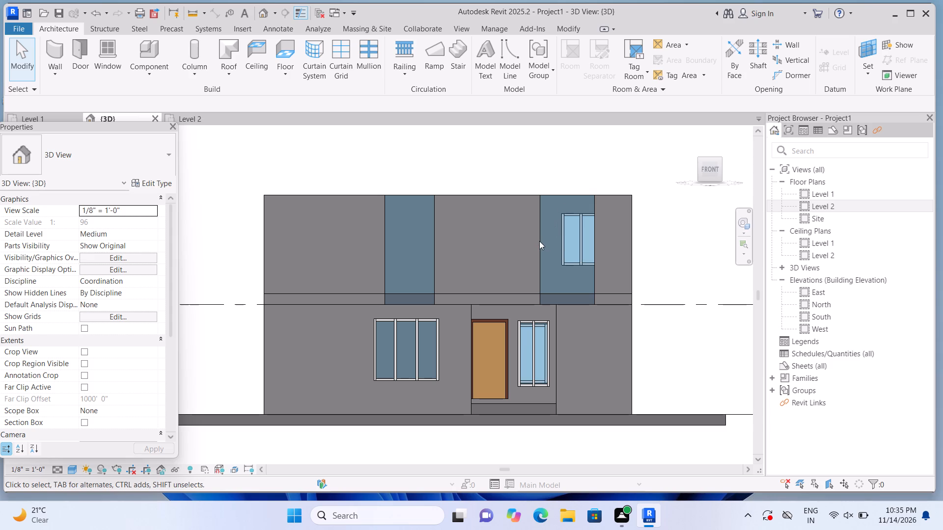
pyautogui.scroll(1, 527, 246)
pyautogui.click(552, 244)
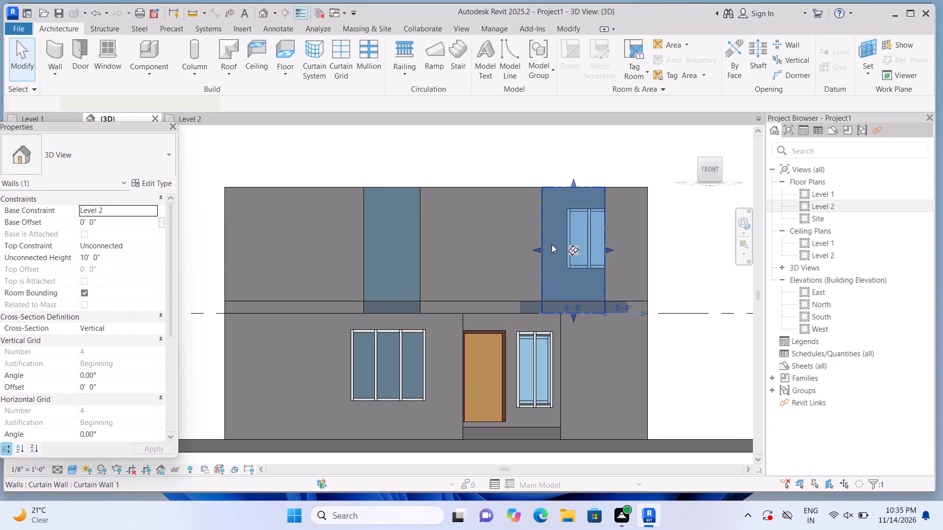
pyautogui.moveTo(536, 245); pyautogui.dragTo(500, 247)
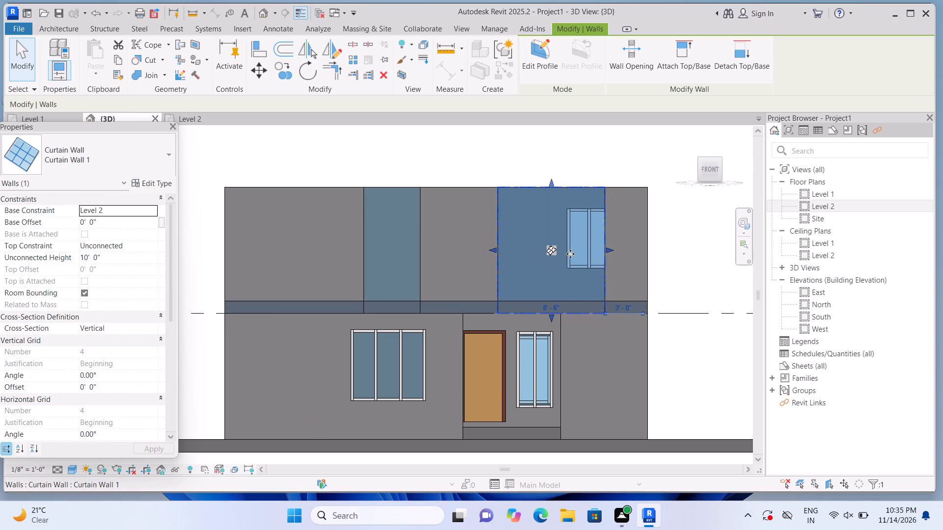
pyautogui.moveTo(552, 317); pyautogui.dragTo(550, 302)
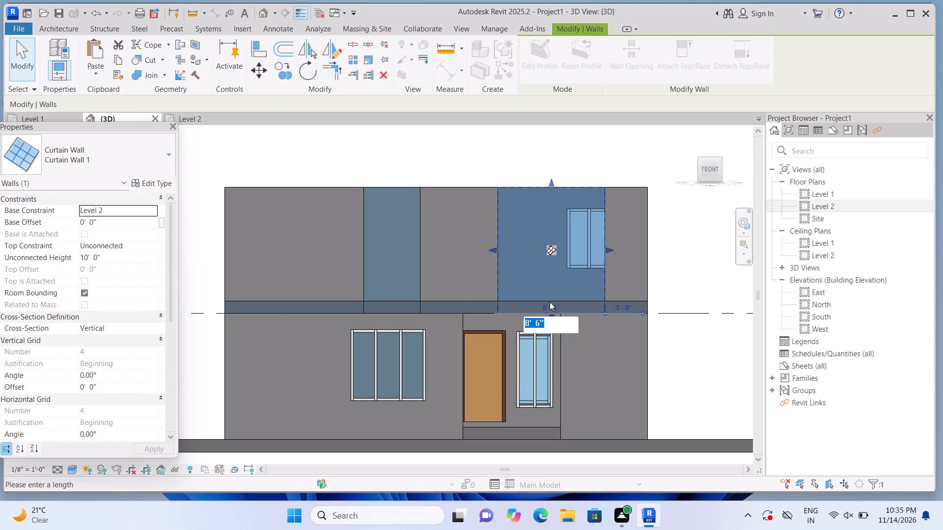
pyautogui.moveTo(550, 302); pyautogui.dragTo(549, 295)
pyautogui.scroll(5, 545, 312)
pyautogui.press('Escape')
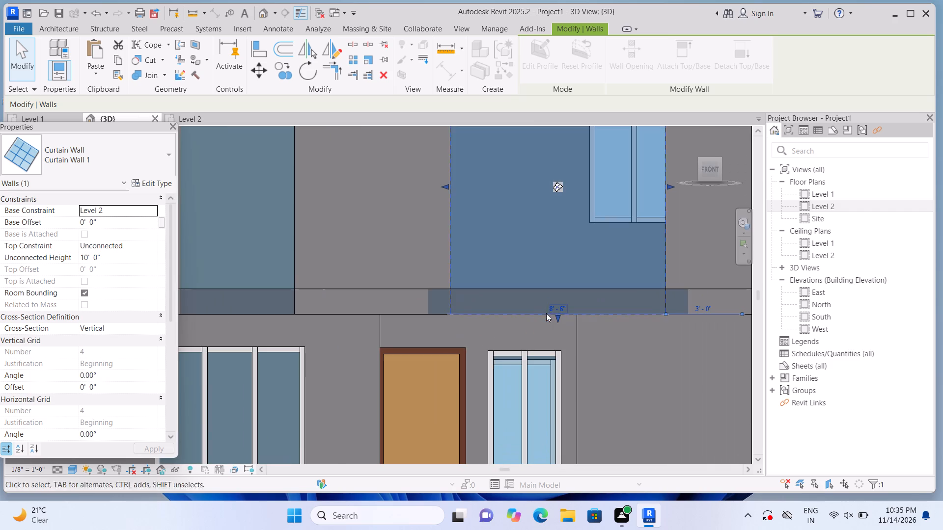
# Widen the other Level 2 front curtain wall on both sides to about 5'-11", matching the three-panel window below it.
pyautogui.scroll(-6, 559, 322)
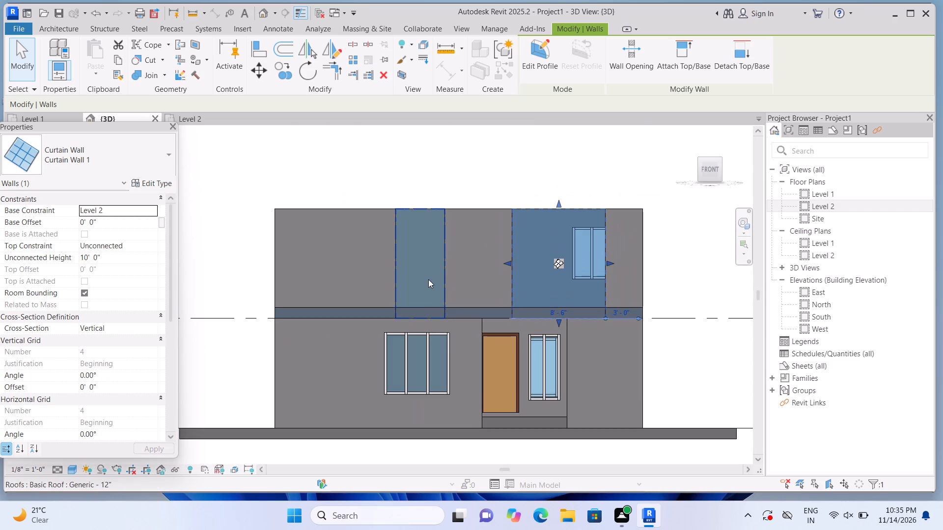
pyautogui.click(428, 279)
pyautogui.scroll(2, 420, 284)
pyautogui.moveTo(386, 254); pyautogui.dragTo(385, 254)
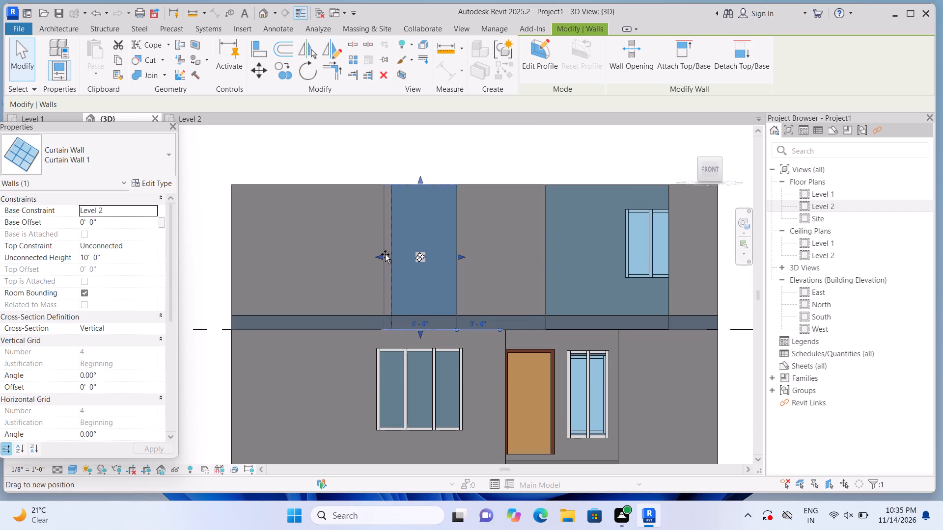
pyautogui.moveTo(385, 254); pyautogui.dragTo(380, 257)
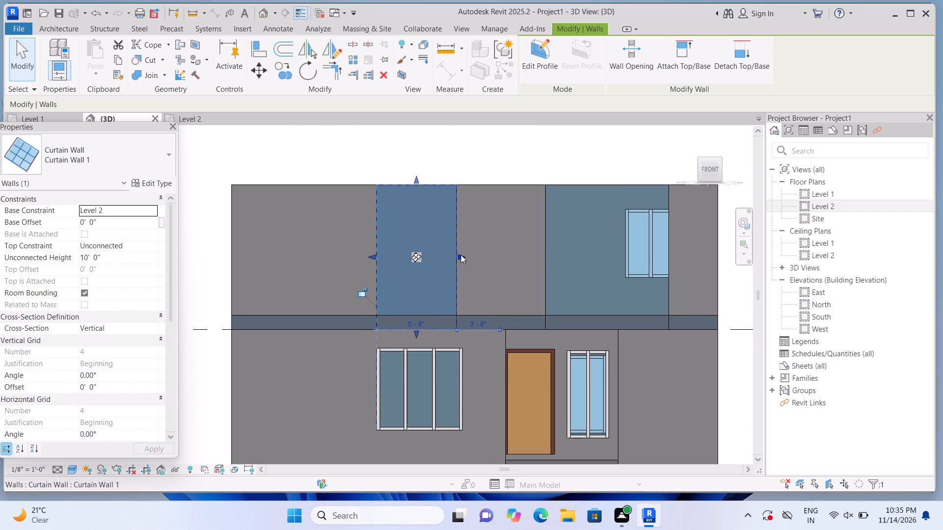
pyautogui.click(461, 255)
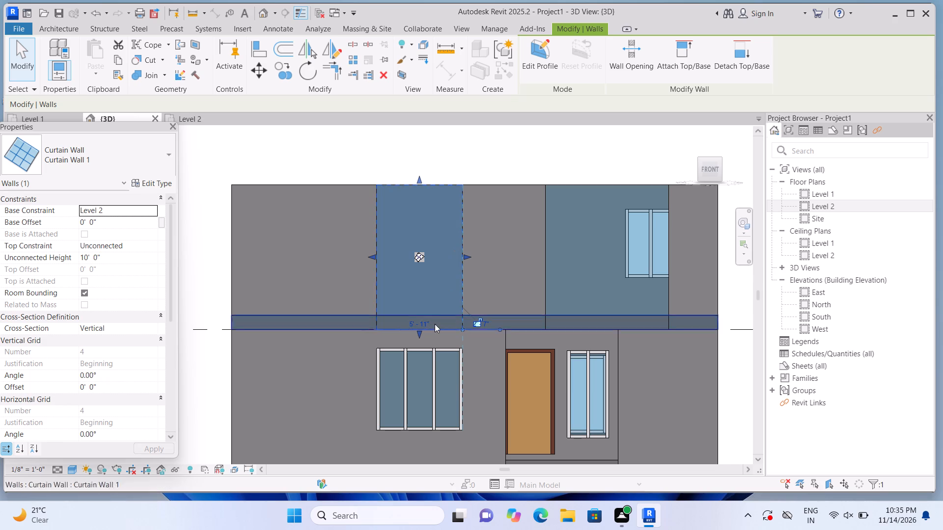
pyautogui.click(491, 161)
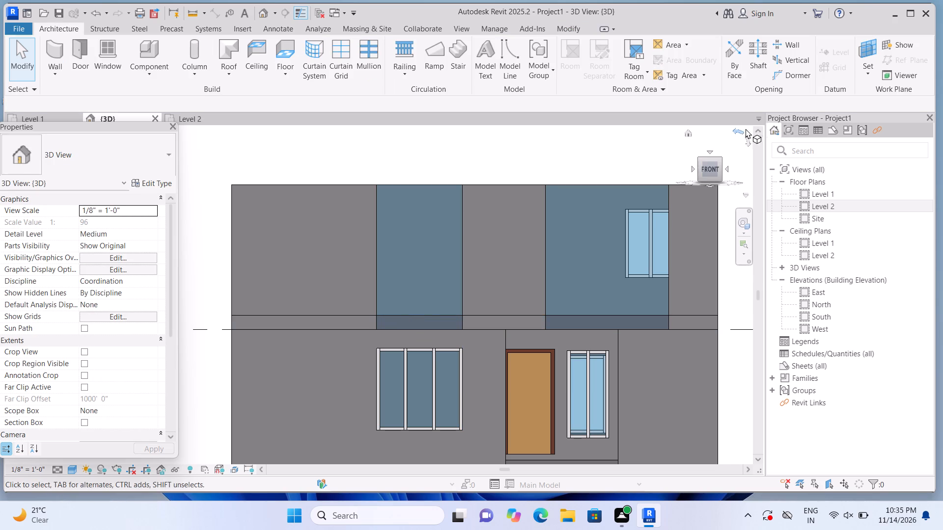
# From the home 3D view, raise the base of the 5'-11" front curtain wall to about 2'-0 1/2" base offset.
pyautogui.click(688, 132)
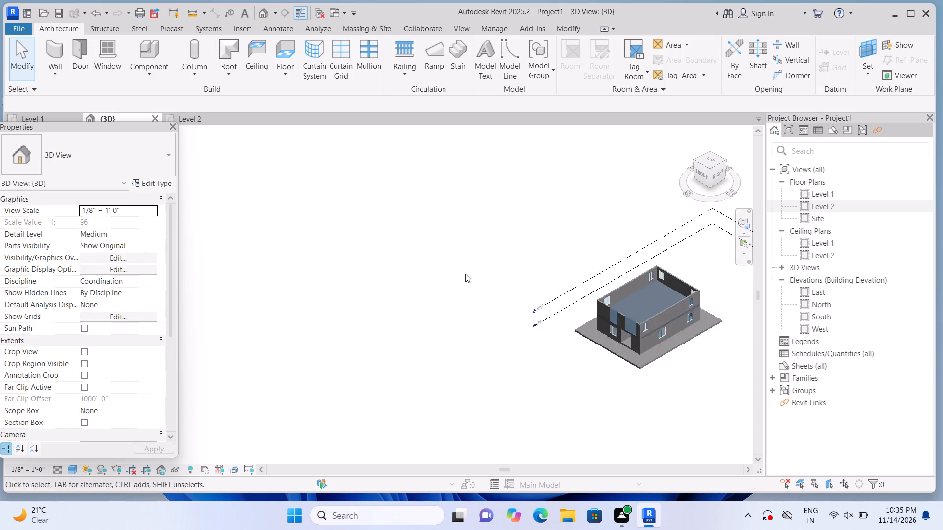
pyautogui.scroll(15, 235, 309)
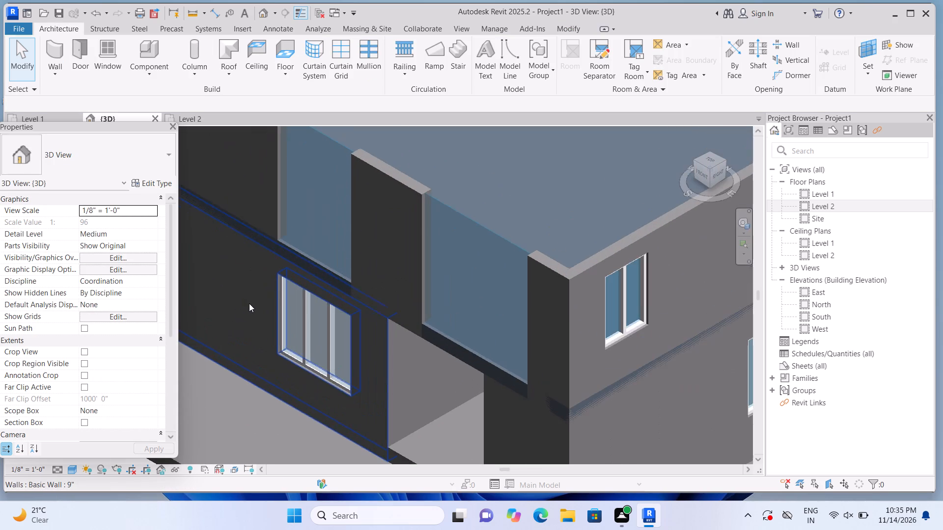
pyautogui.click(327, 243)
pyautogui.scroll(7, 296, 285)
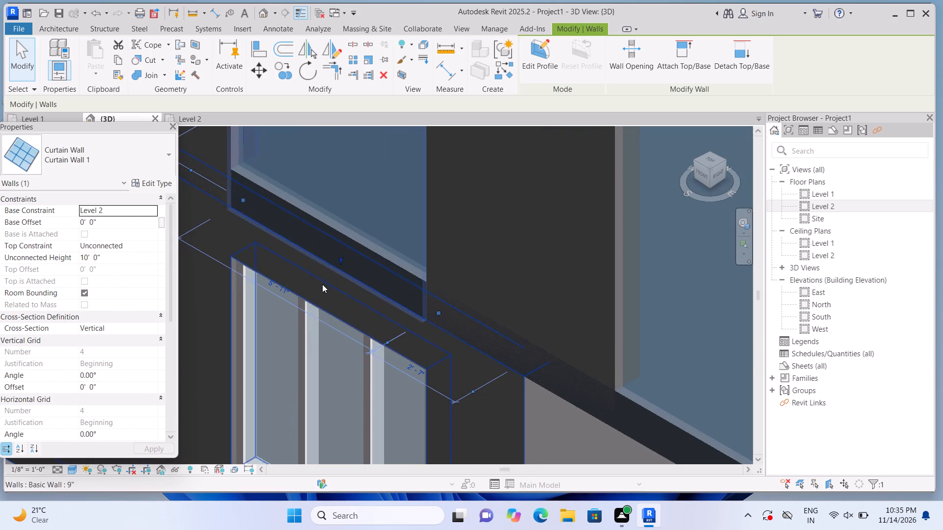
pyautogui.moveTo(339, 259); pyautogui.dragTo(339, 257)
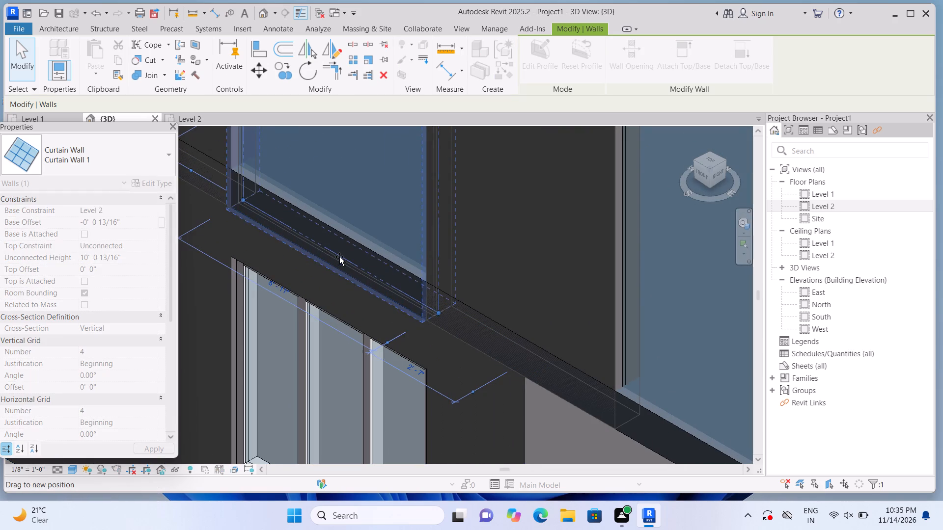
pyautogui.moveTo(339, 257); pyautogui.dragTo(379, 179)
pyautogui.scroll(-7, 372, 185)
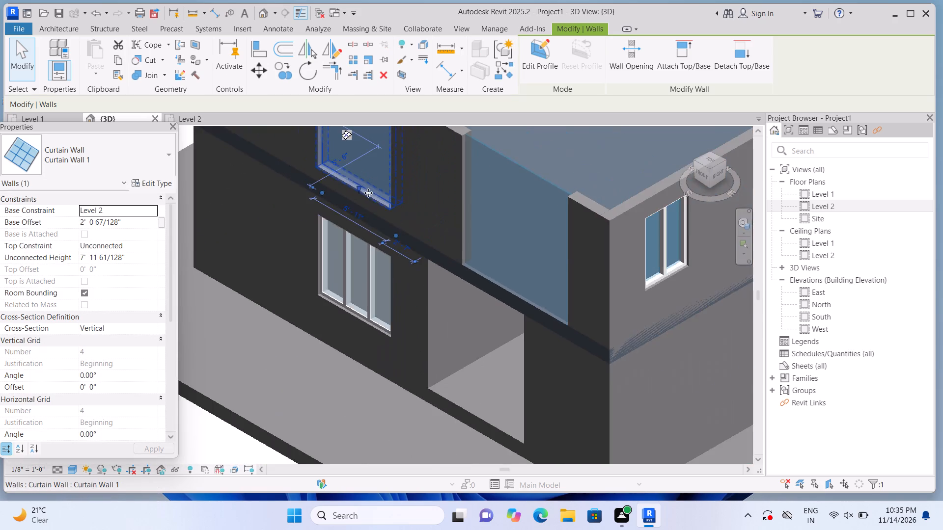
# Raise the base of the 8'-6" front curtain wall to about 1'-5" base offset.
pyautogui.scroll(3, 501, 275)
pyautogui.click(528, 285)
pyautogui.scroll(5, 533, 314)
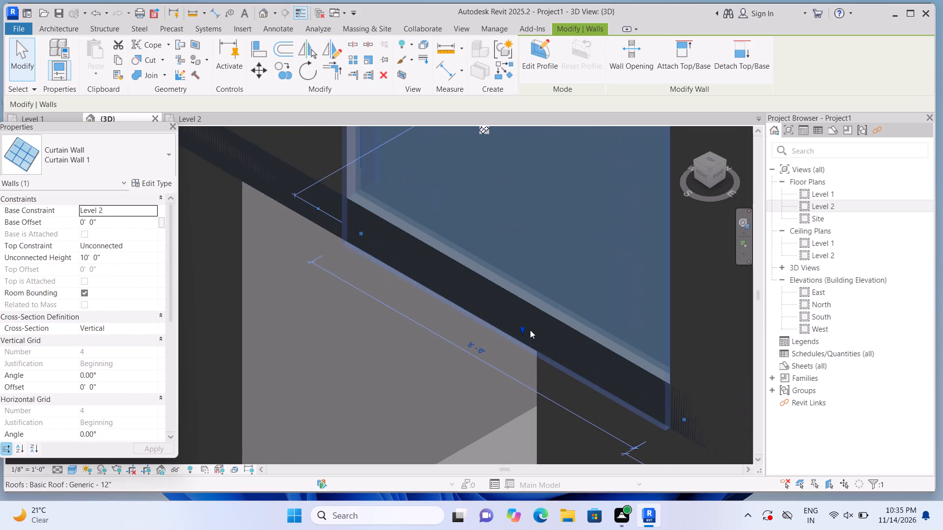
pyautogui.moveTo(522, 329); pyautogui.dragTo(538, 265)
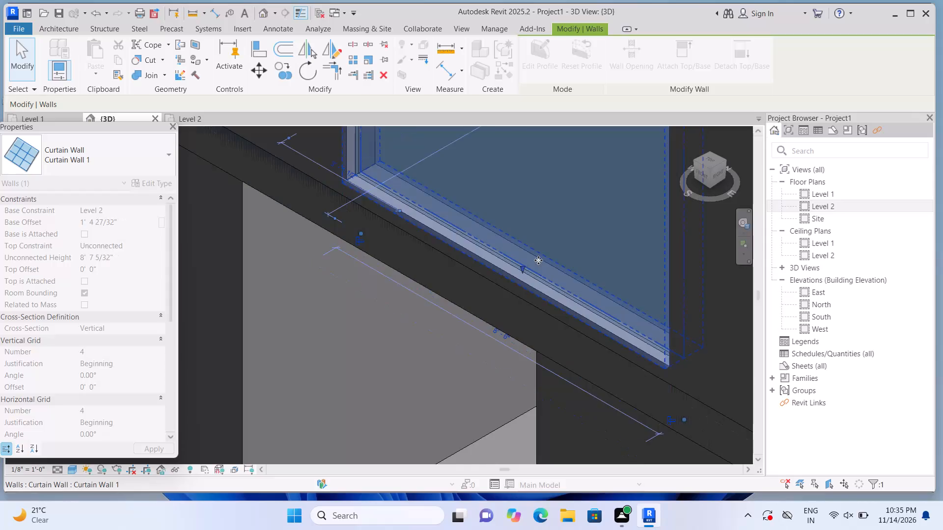
pyautogui.scroll(-10, 537, 261)
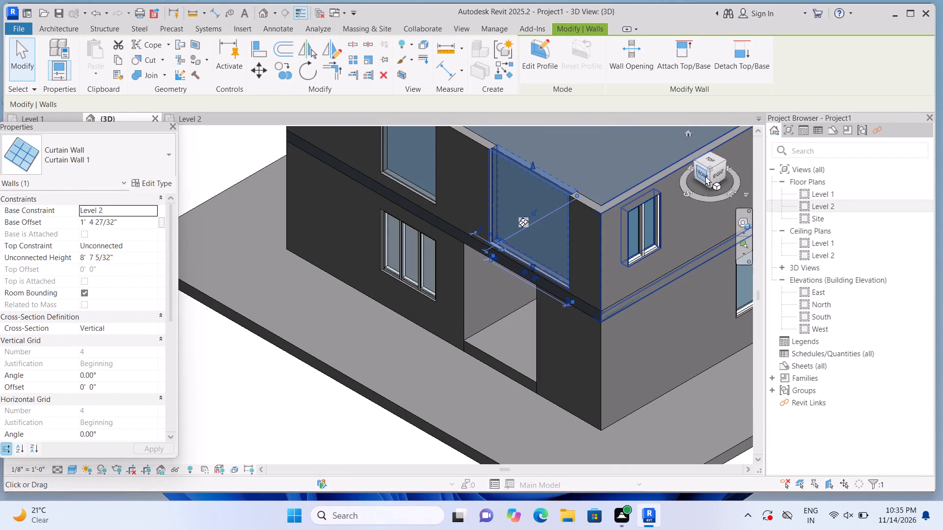
# In the front 3D view, lower the top of the 8'-6" curtain wall to about 7'-9" unconnected height.
pyautogui.click(705, 175)
pyautogui.scroll(-2, 510, 249)
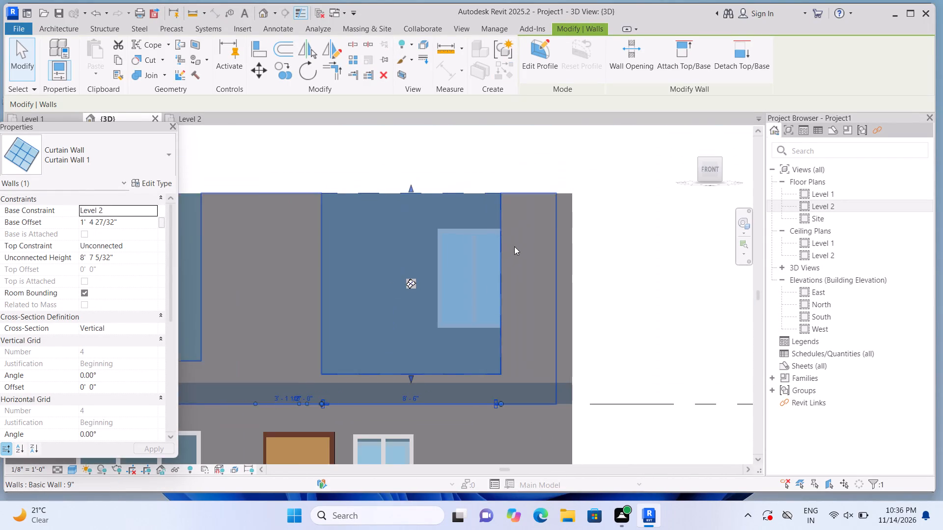
pyautogui.scroll(-1, 514, 246)
pyautogui.moveTo(423, 192); pyautogui.dragTo(425, 204)
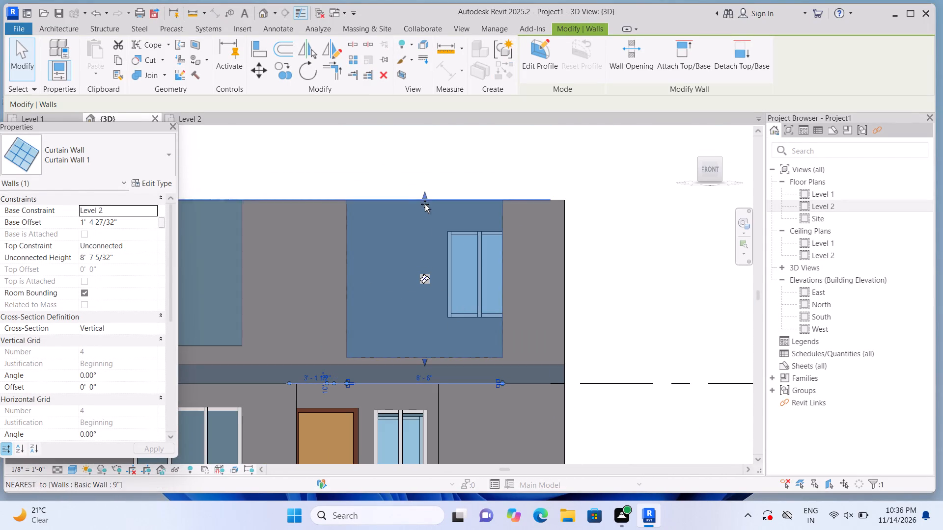
pyautogui.moveTo(425, 204); pyautogui.dragTo(426, 215)
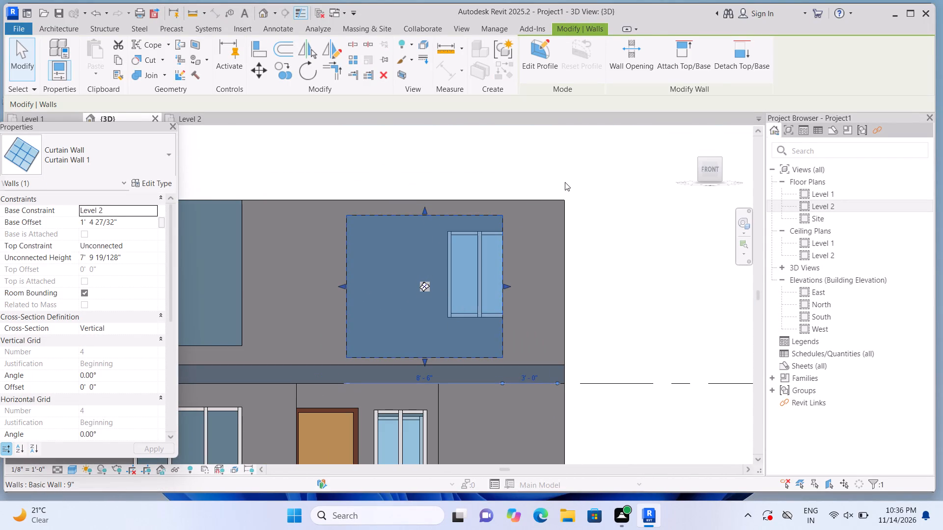
pyautogui.click(565, 182)
pyautogui.scroll(-4, 587, 183)
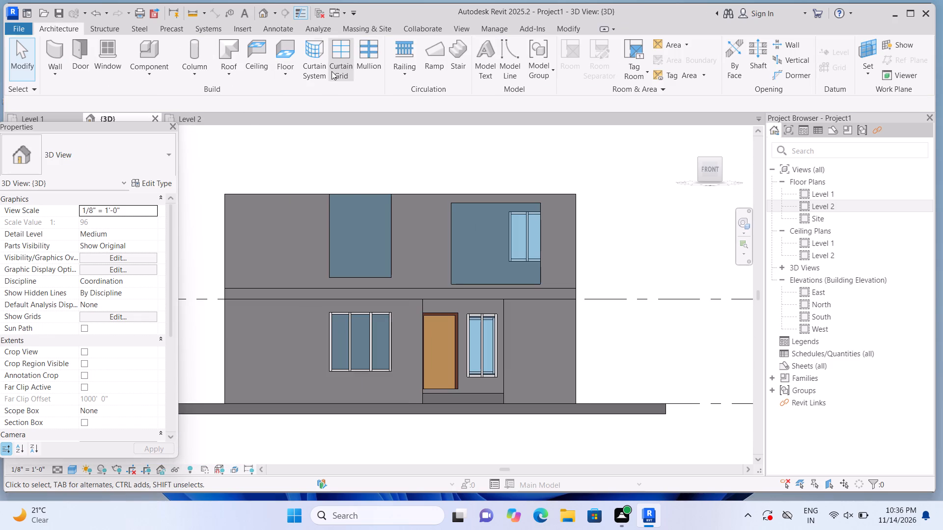
# Raise the top of the 8'-6" Level 2 front curtain wall to about 8'-1" unconnected height.
pyautogui.click(338, 71)
pyautogui.scroll(4, 503, 212)
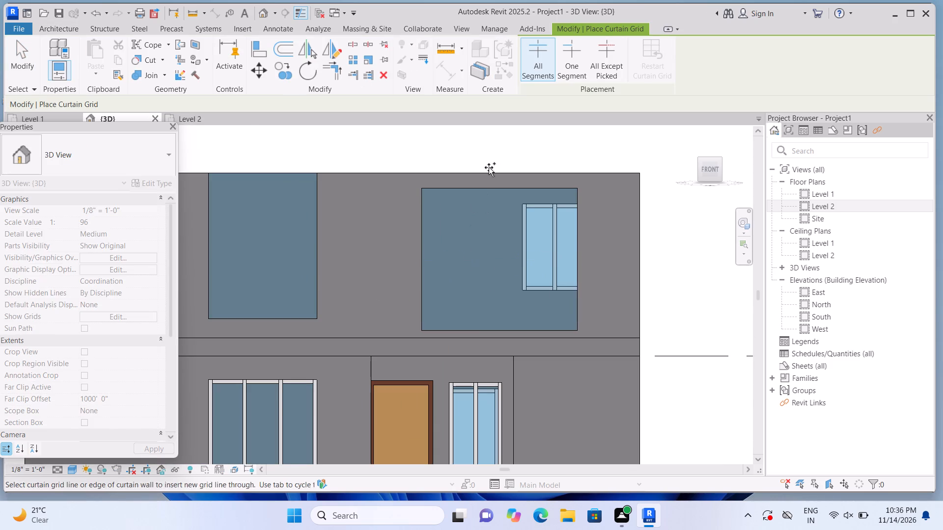
pyautogui.press('Escape')
pyautogui.click(489, 200)
pyautogui.click(499, 182)
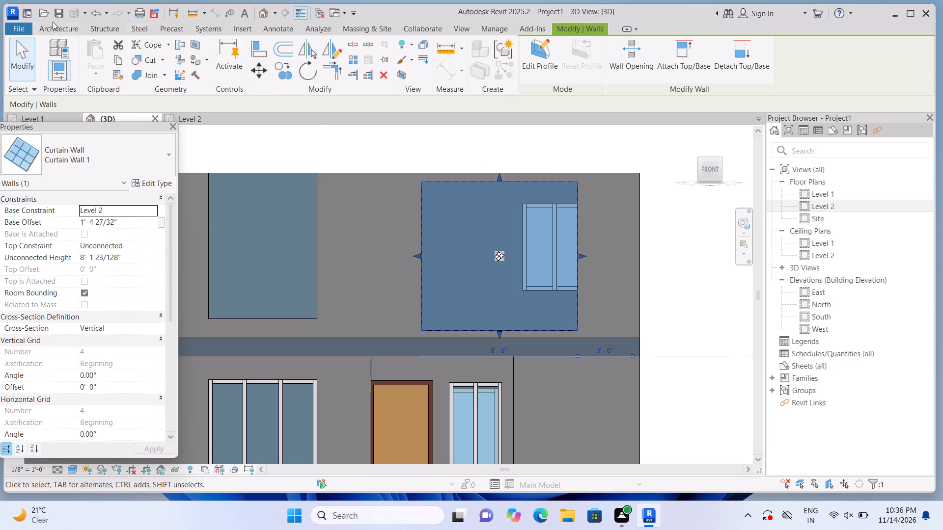
# Divide the 8'-6" front curtain wall into three equal panels with two vertical curtain grids spaced 2'-10" apart.
pyautogui.click(63, 32)
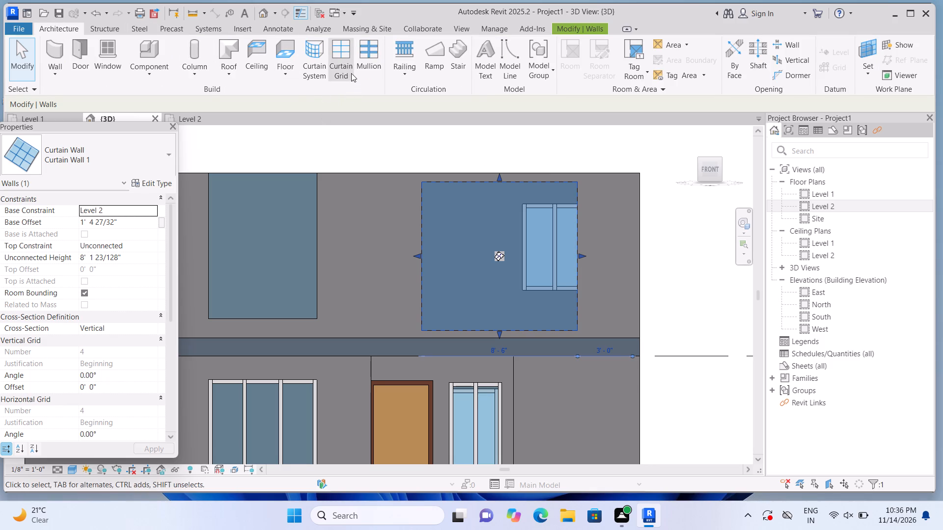
pyautogui.click(351, 73)
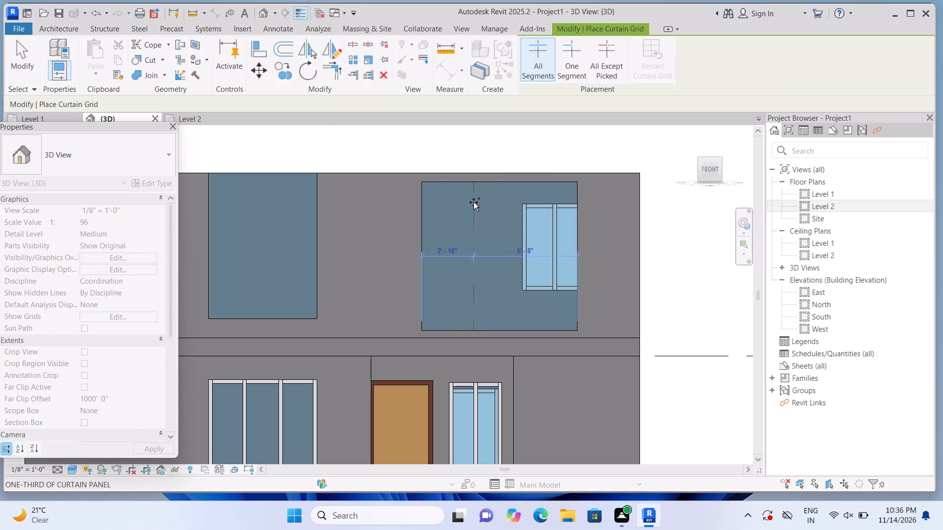
pyautogui.scroll(2, 477, 202)
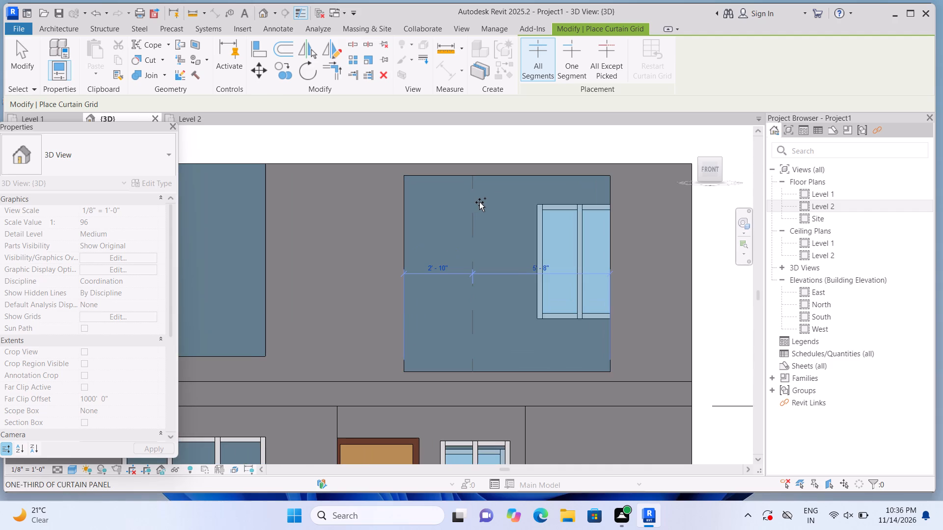
pyautogui.click(482, 202)
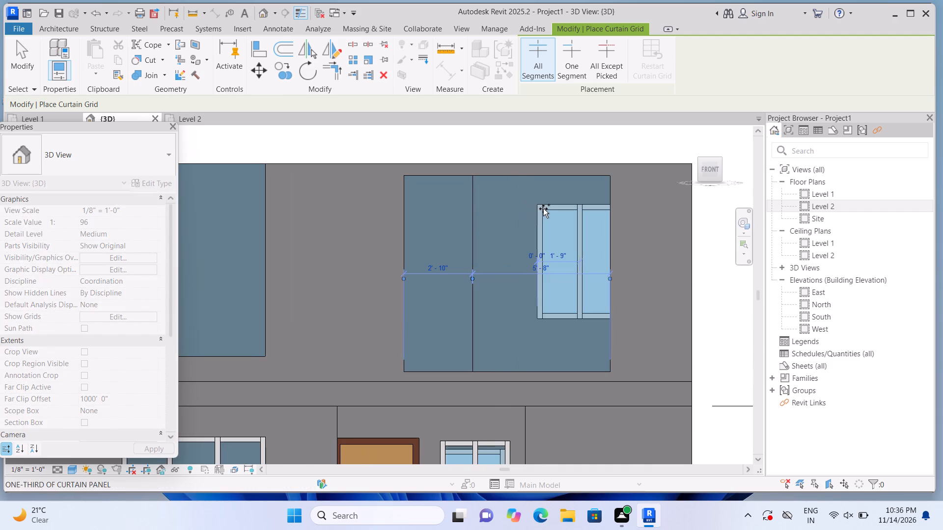
pyautogui.click(541, 184)
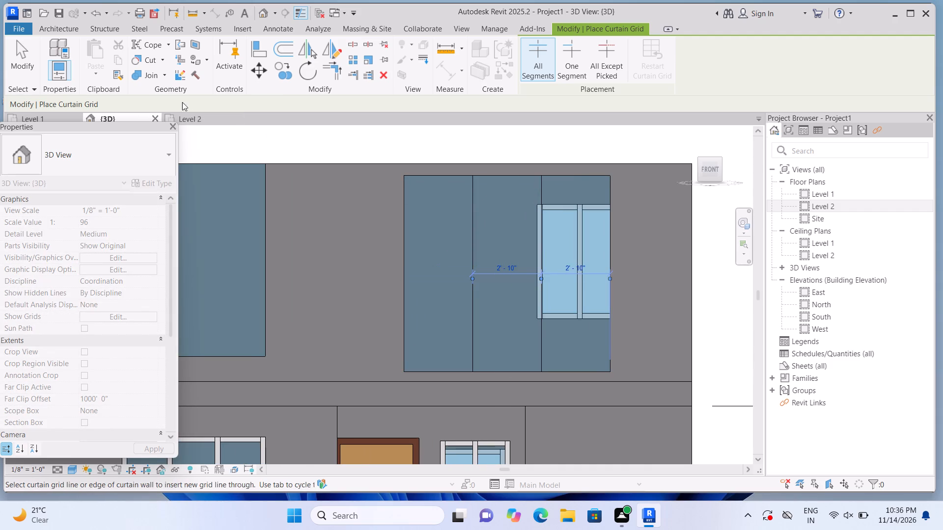
# Place 2.5" x 5" rectangular mullions on both vertical grids and all four edges of the 8'-6" front curtain wall.
pyautogui.click(77, 26)
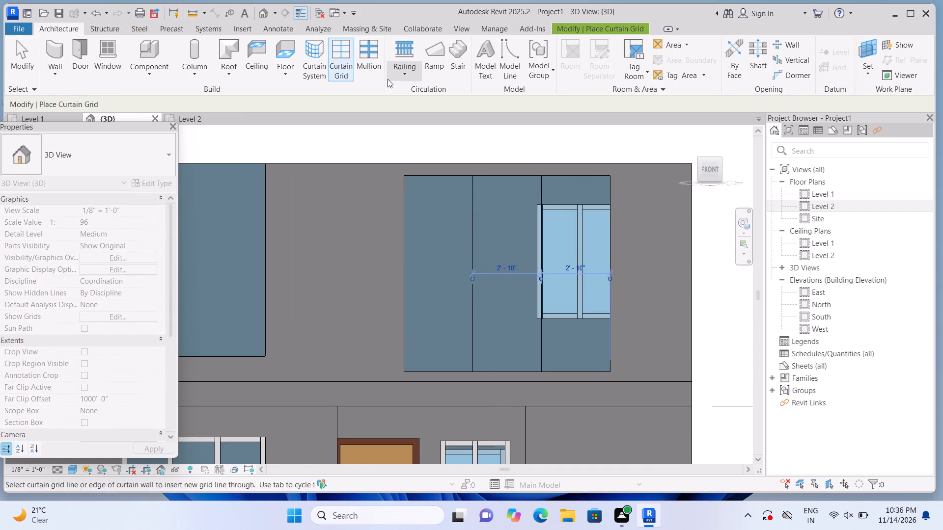
pyautogui.click(372, 70)
pyautogui.click(473, 222)
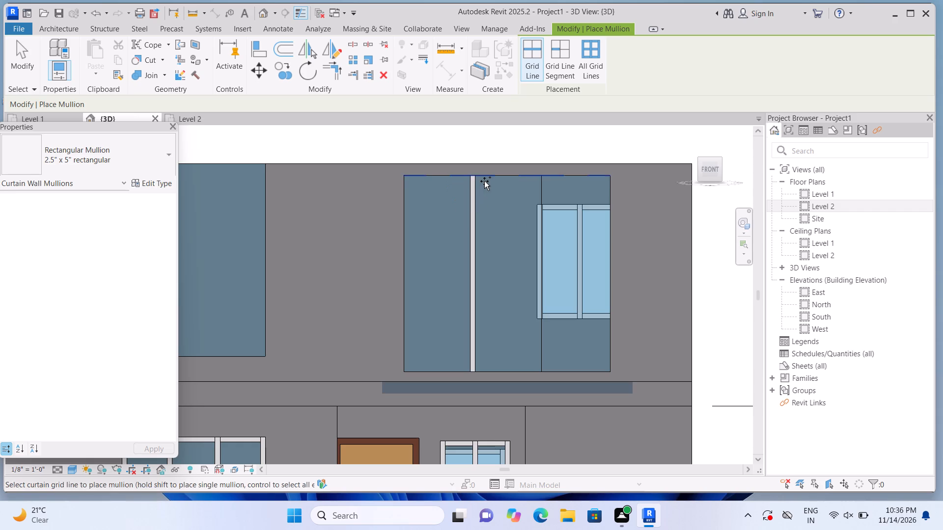
pyautogui.click(485, 181)
pyautogui.click(416, 226)
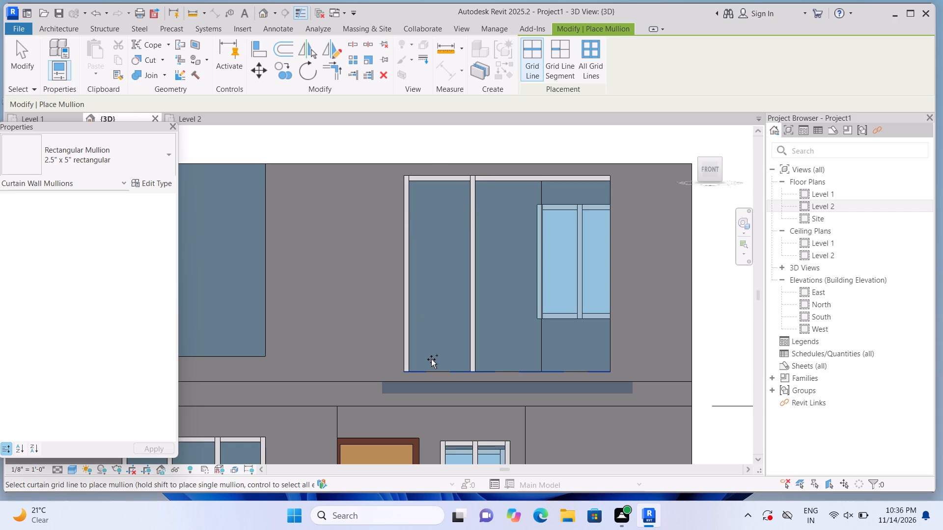
pyautogui.click(432, 359)
pyautogui.click(547, 306)
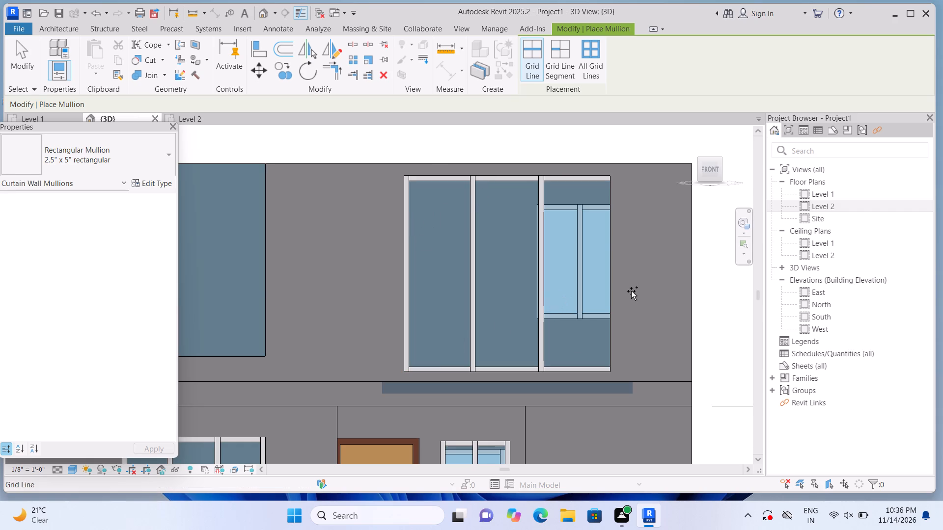
pyautogui.click(608, 296)
pyautogui.scroll(-3, 615, 283)
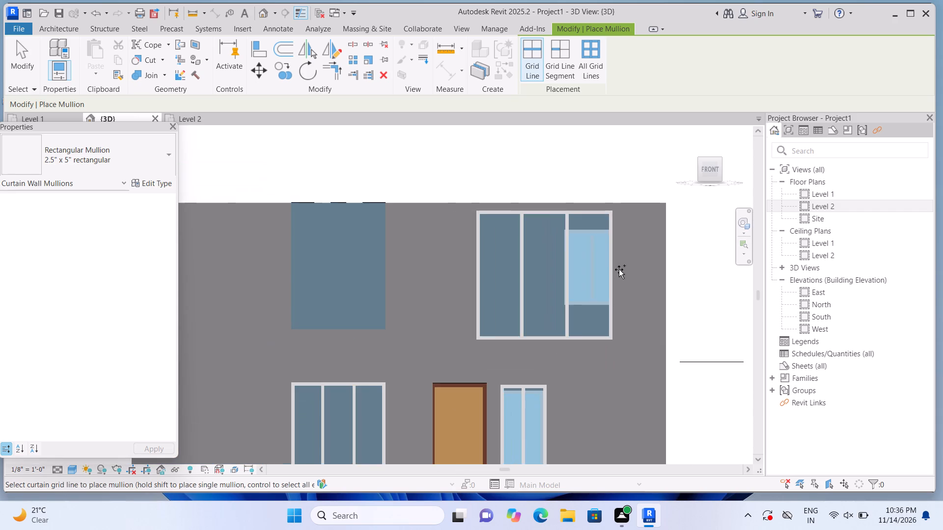
pyautogui.press('Escape')
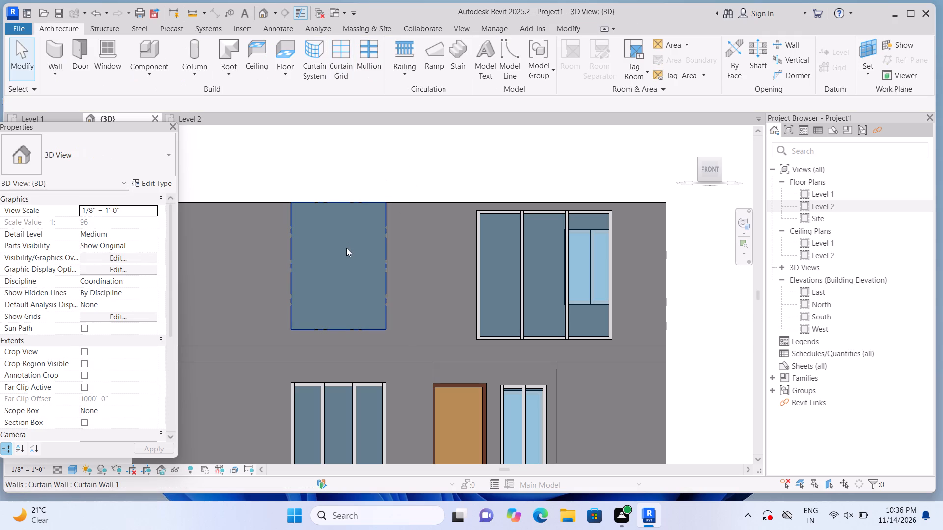
# Resize the 5'-11" Level 2 front curtain wall to about 1'-5" base offset and 6'-6 1/2" unconnected height.
pyautogui.click(346, 250)
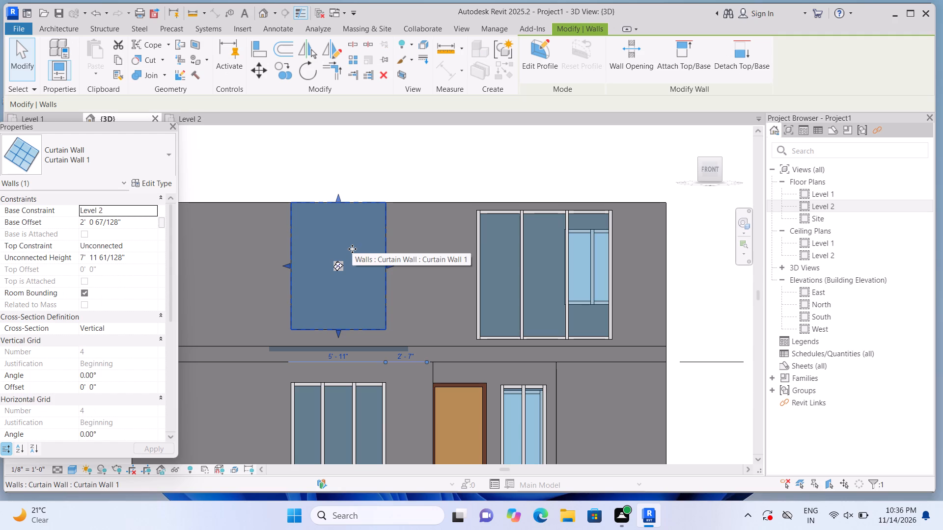
pyautogui.moveTo(337, 196); pyautogui.dragTo(337, 196)
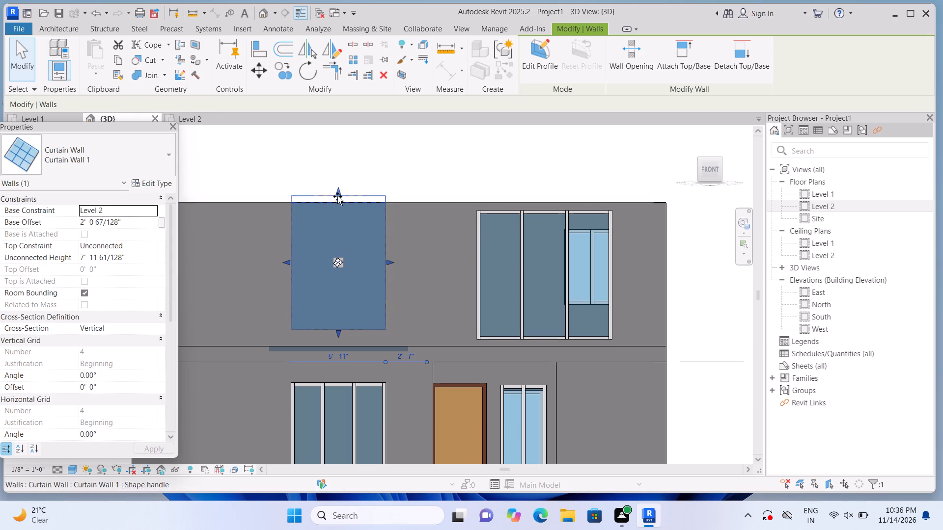
pyautogui.moveTo(337, 196); pyautogui.dragTo(335, 232)
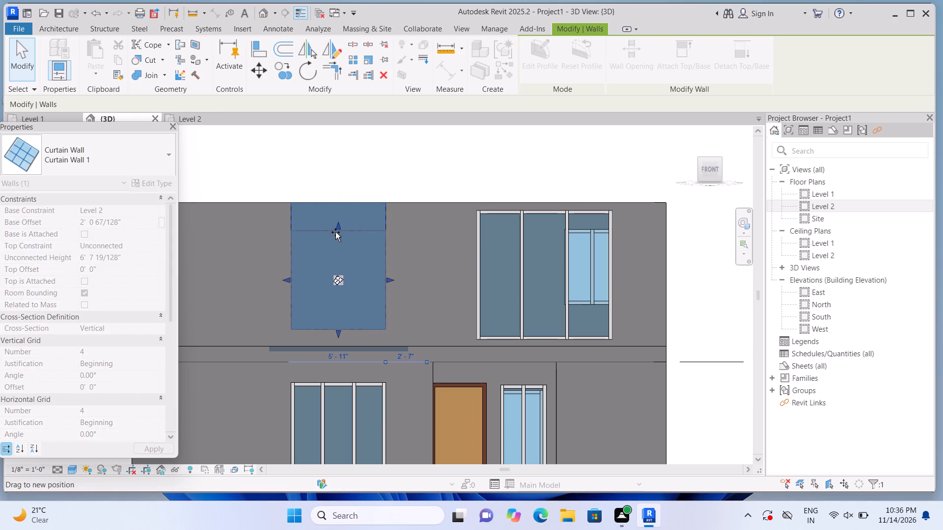
pyautogui.moveTo(335, 232); pyautogui.dragTo(335, 243)
pyautogui.moveTo(334, 293); pyautogui.dragTo(353, 222, button='middle')
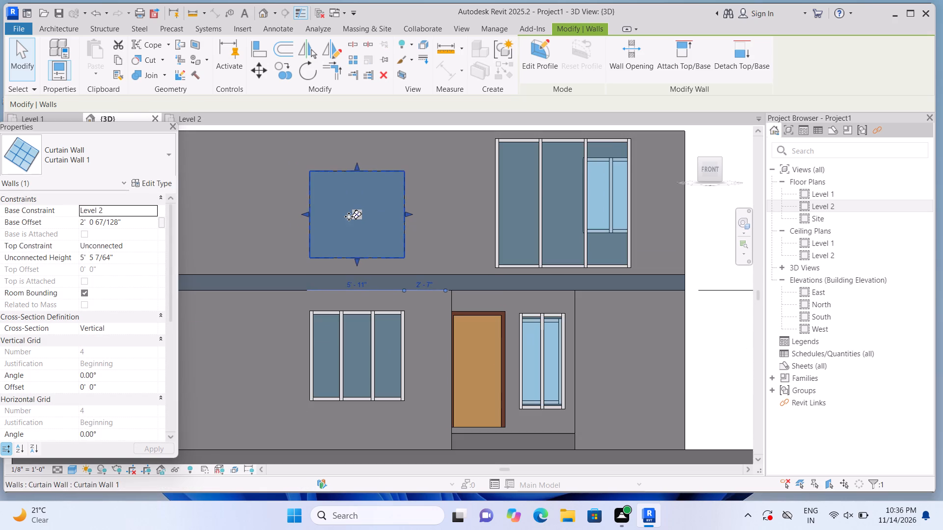
pyautogui.scroll(1, 353, 275)
pyautogui.moveTo(356, 254); pyautogui.dragTo(358, 262)
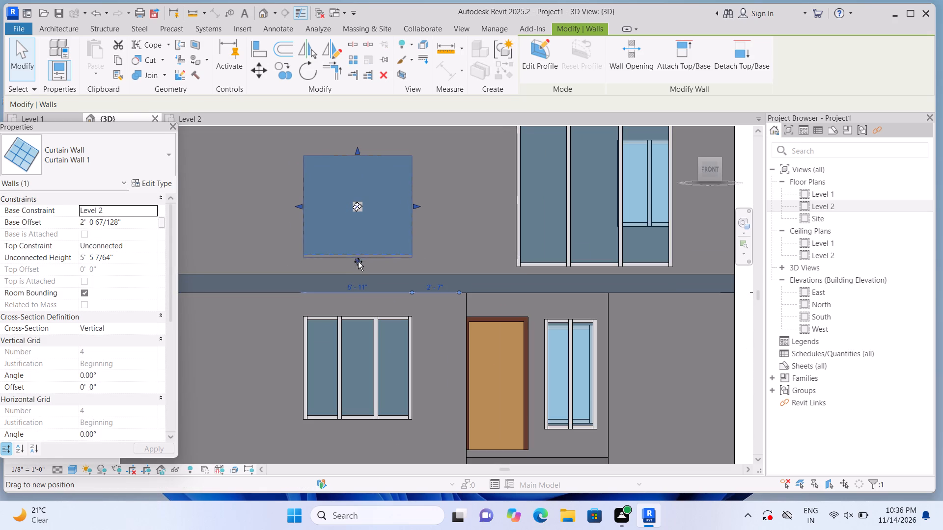
pyautogui.moveTo(358, 262); pyautogui.dragTo(359, 266)
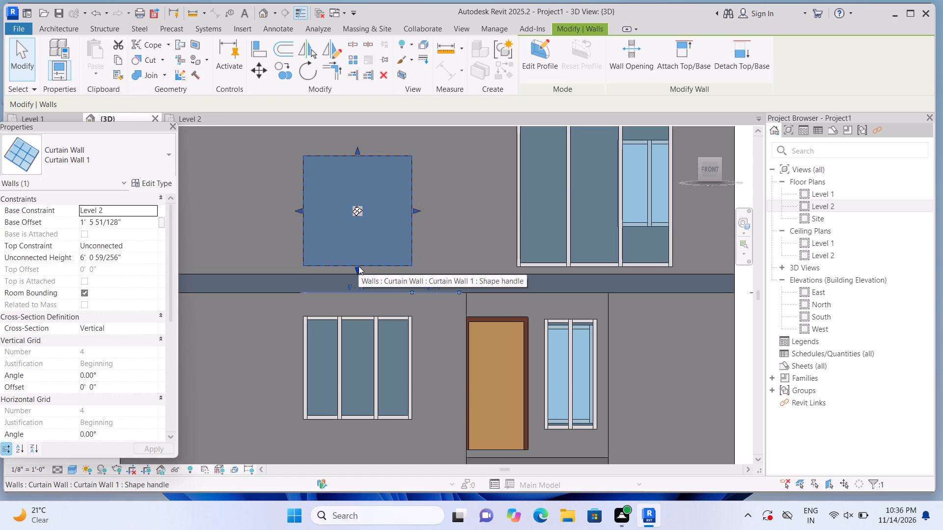
pyautogui.scroll(-2, 359, 266)
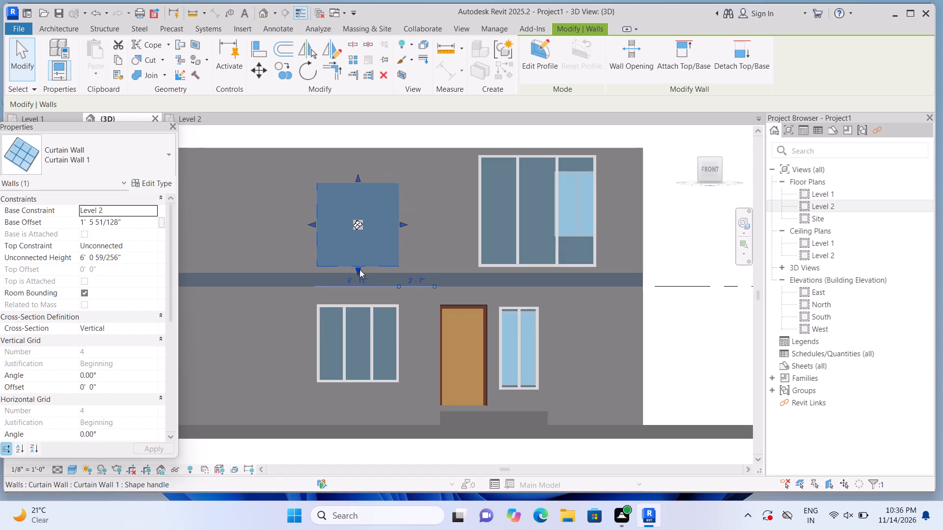
pyautogui.click(358, 176)
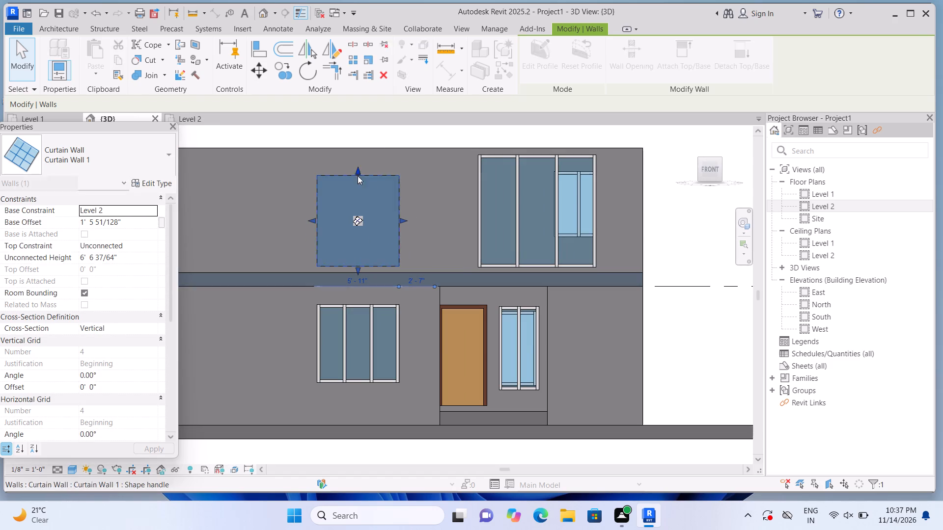
pyautogui.click(388, 133)
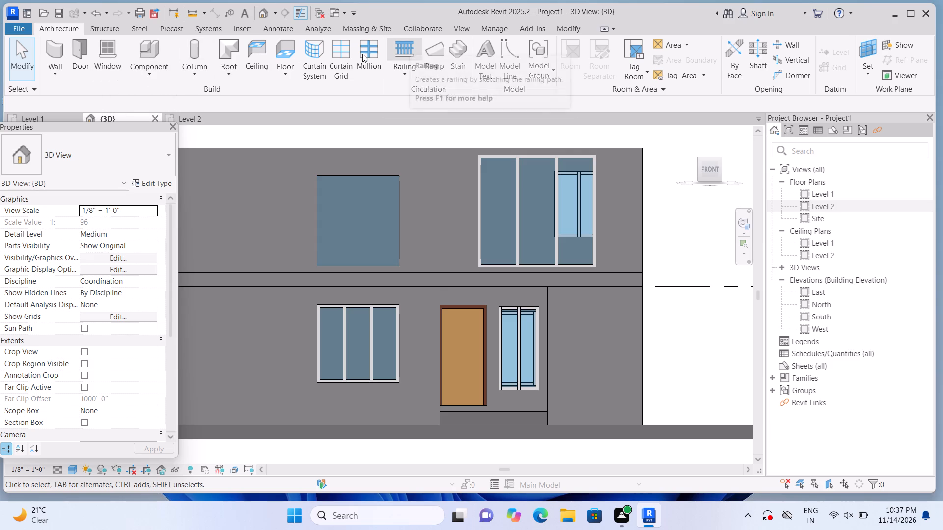
# Divide the 5'-11" Level 2 front curtain wall into three equal panels with two vertical curtain grids.
pyautogui.click(349, 57)
pyautogui.scroll(2, 330, 184)
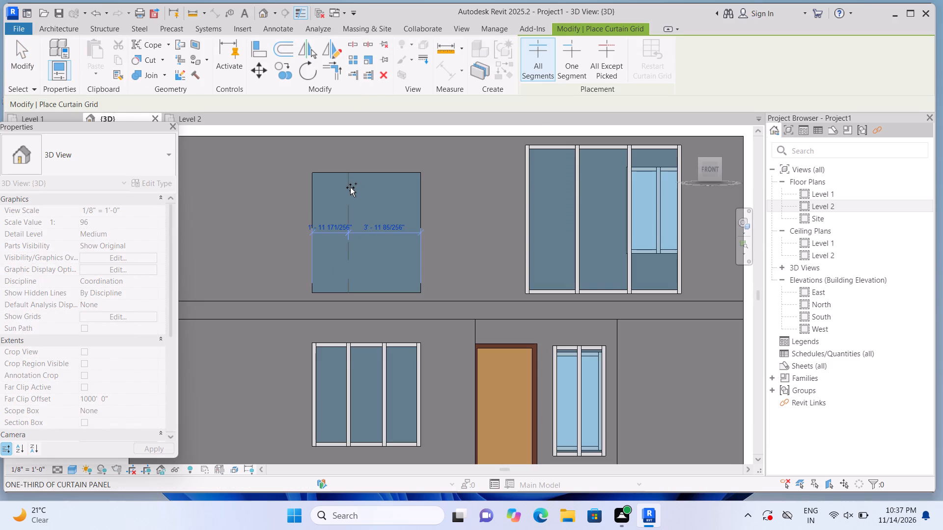
pyautogui.click(354, 190)
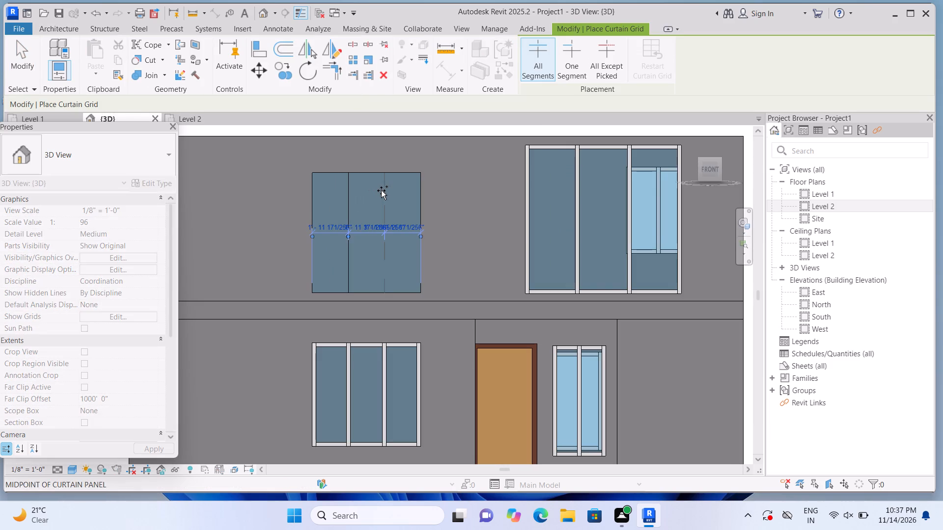
pyautogui.click(382, 190)
# Place 2.5" x 5" rectangular mullions on both vertical grids and all four edges of the 5'-11" Level 2 curtain wall.
pyautogui.click(65, 26)
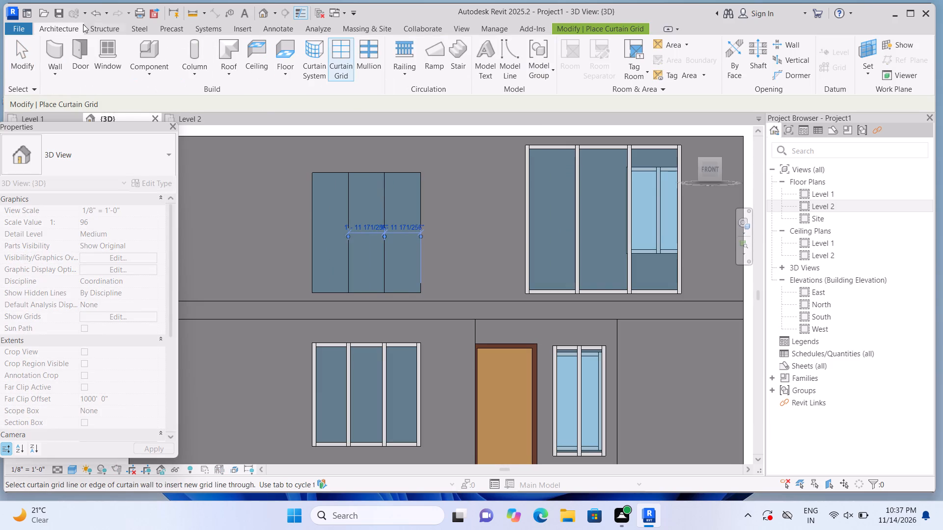
pyautogui.click(378, 56)
pyautogui.click(351, 206)
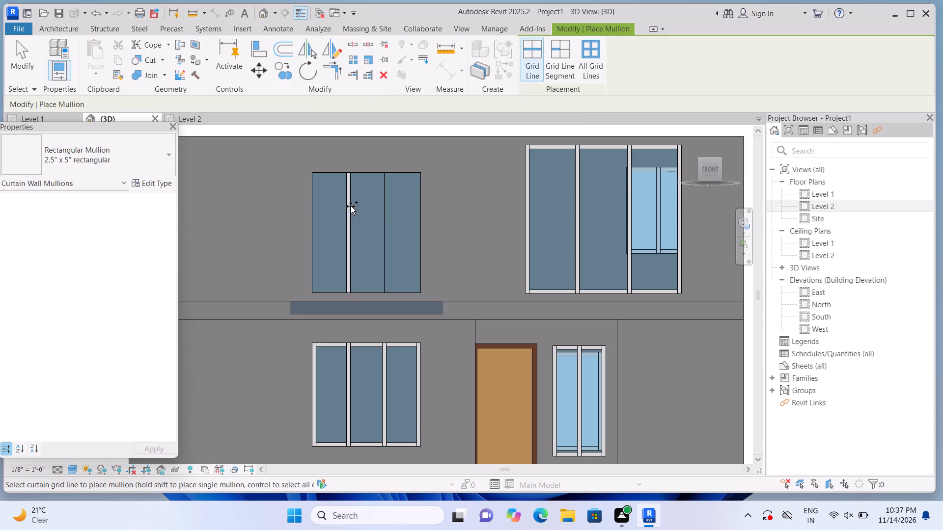
pyautogui.click(382, 212)
pyautogui.click(418, 215)
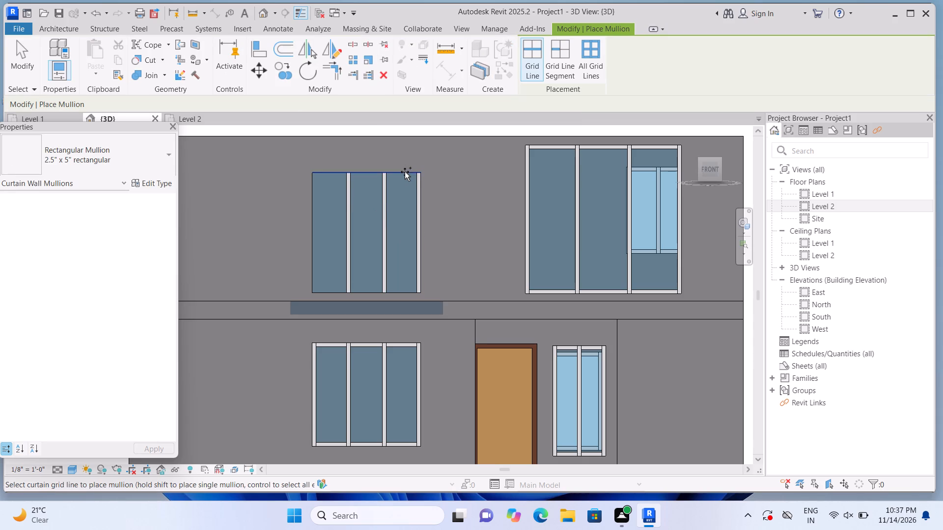
pyautogui.click(405, 172)
pyautogui.click(314, 203)
pyautogui.click(322, 295)
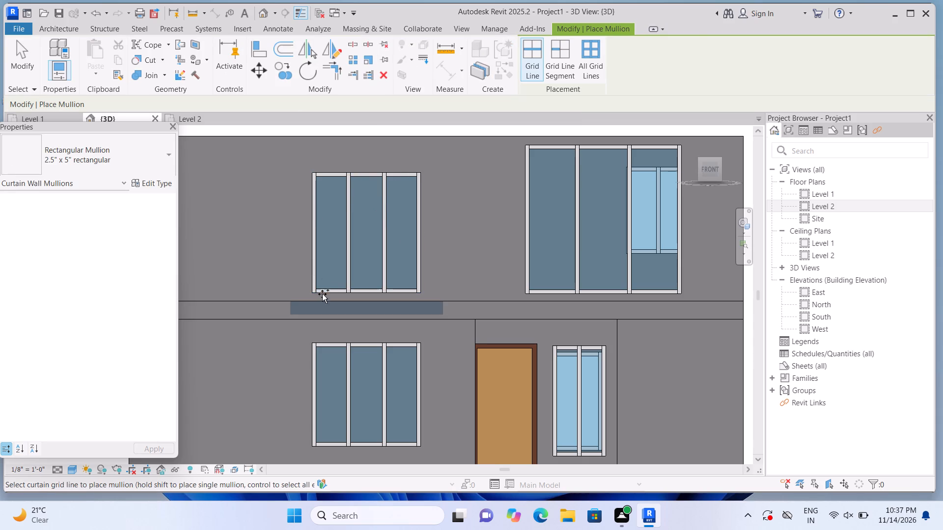
pyautogui.scroll(-2, 326, 276)
pyautogui.press('Escape')
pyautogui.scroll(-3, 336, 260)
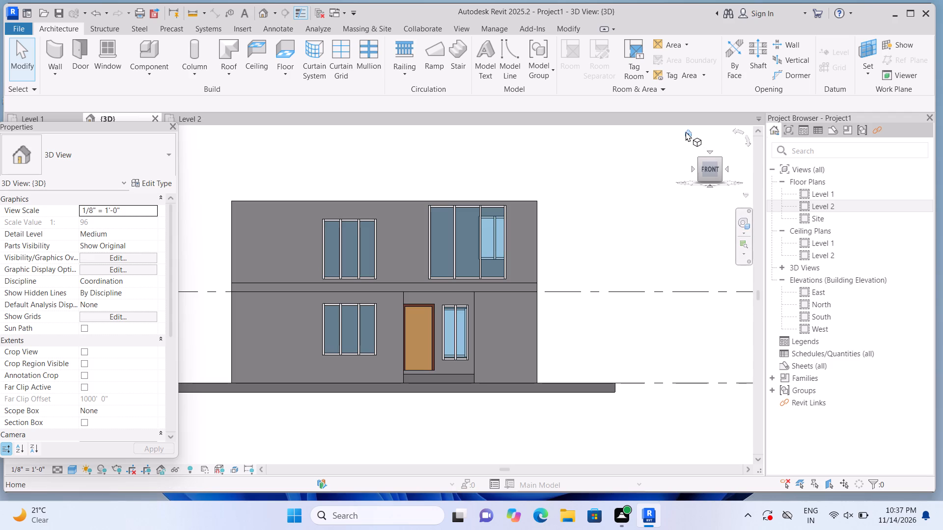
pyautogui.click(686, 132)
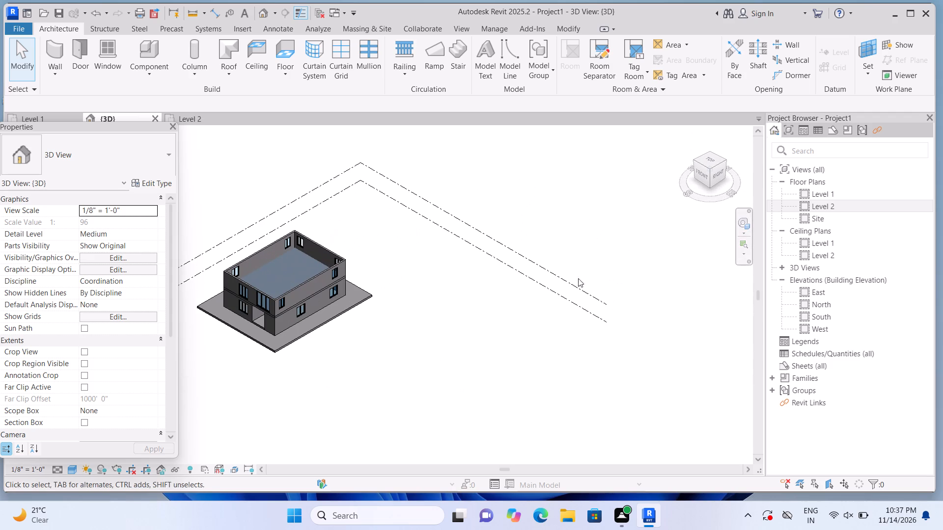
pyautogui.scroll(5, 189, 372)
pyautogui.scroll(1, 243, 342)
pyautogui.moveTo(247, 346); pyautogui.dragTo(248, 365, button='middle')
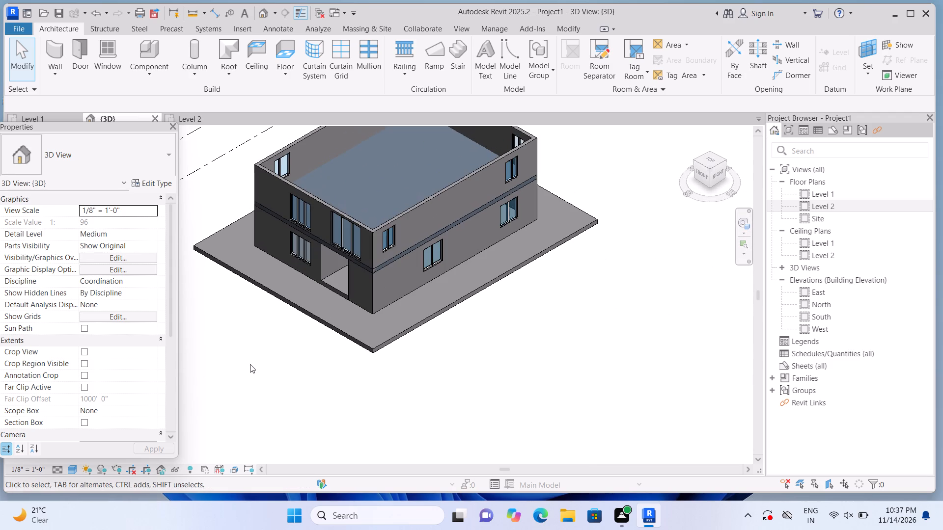
# In the East elevation, add a level with a plan view 10'-0" above Level 2, its ends aligned with the existing levels.
pyautogui.doubleClick(806, 291)
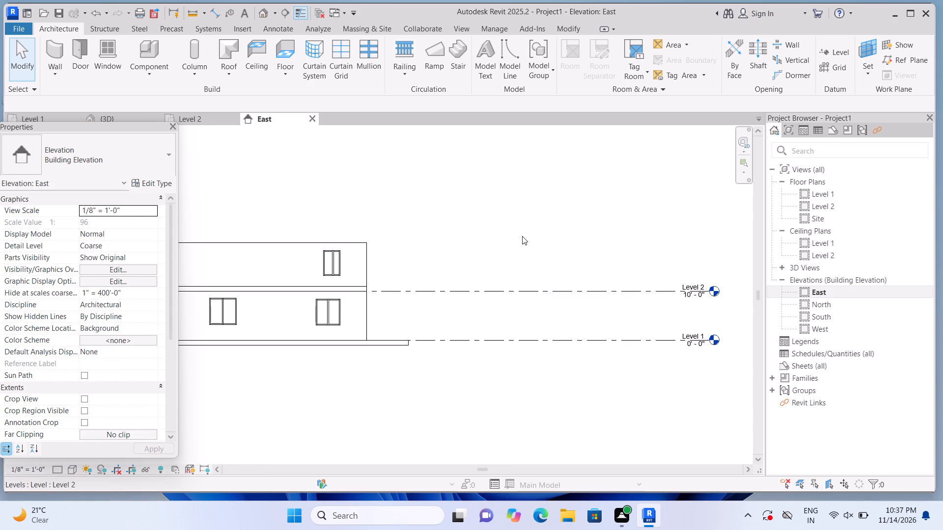
pyautogui.scroll(-3, 569, 239)
pyautogui.moveTo(487, 226); pyautogui.dragTo(517, 253, button='middle')
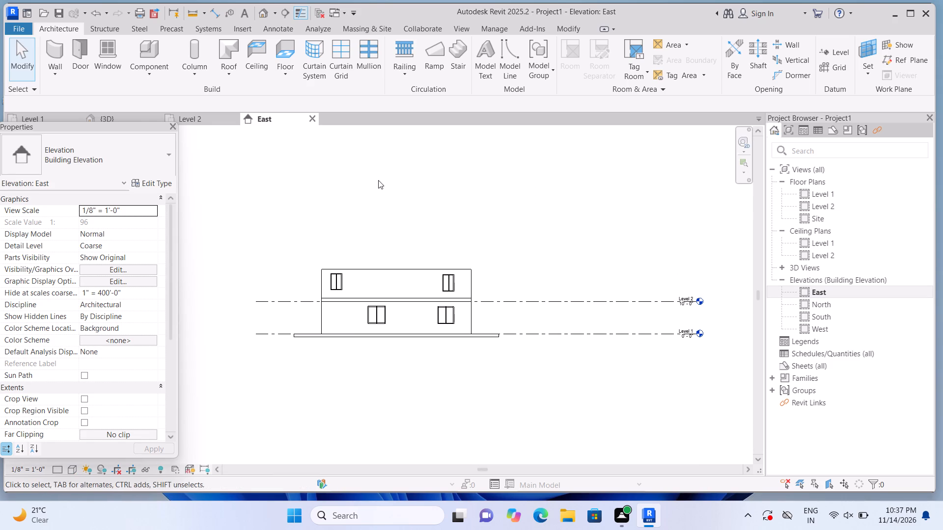
pyautogui.write('ll')
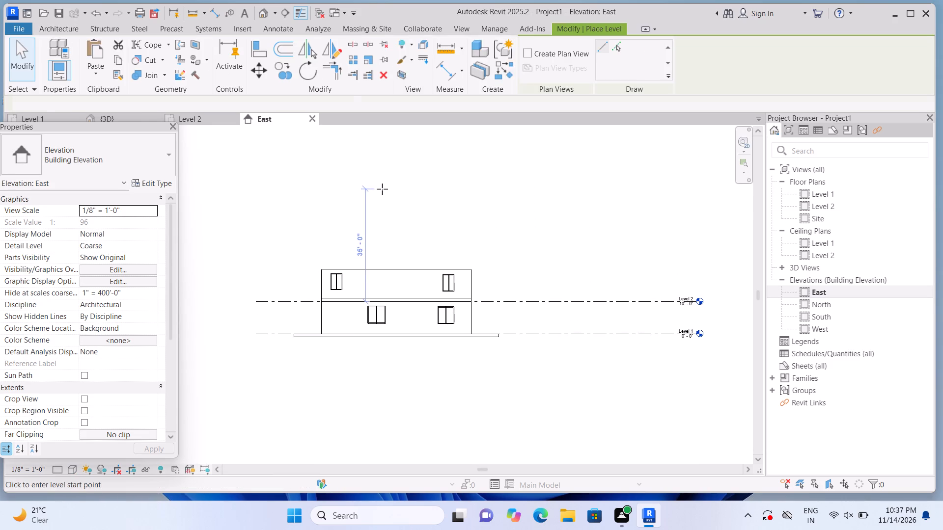
pyautogui.click(528, 52)
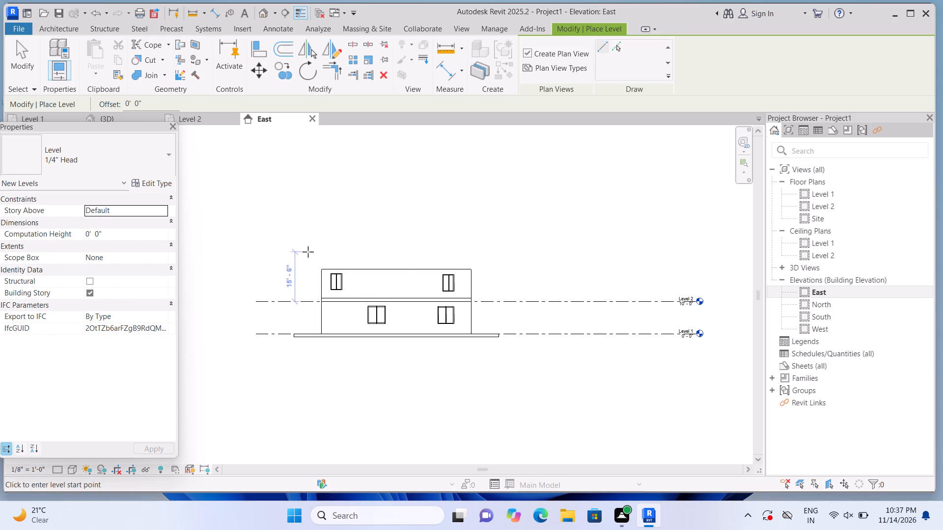
pyautogui.click(302, 268)
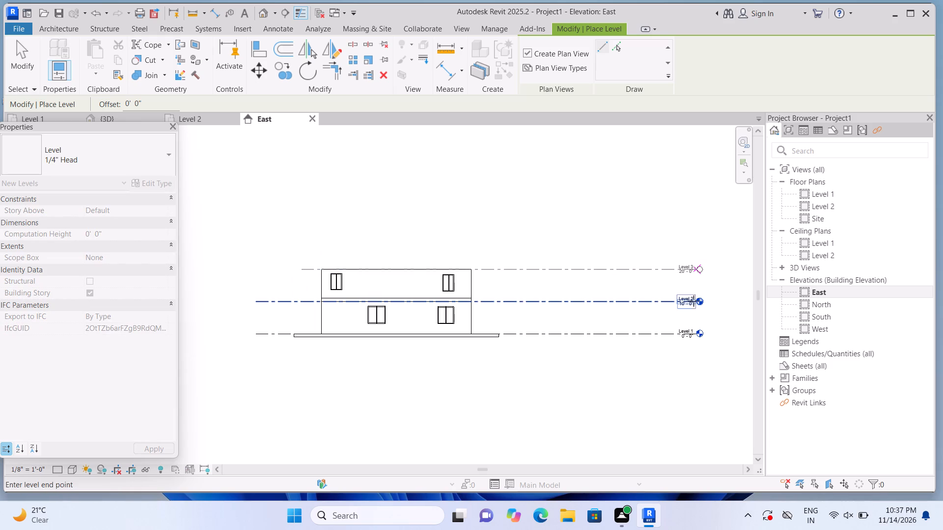
pyautogui.click(700, 279)
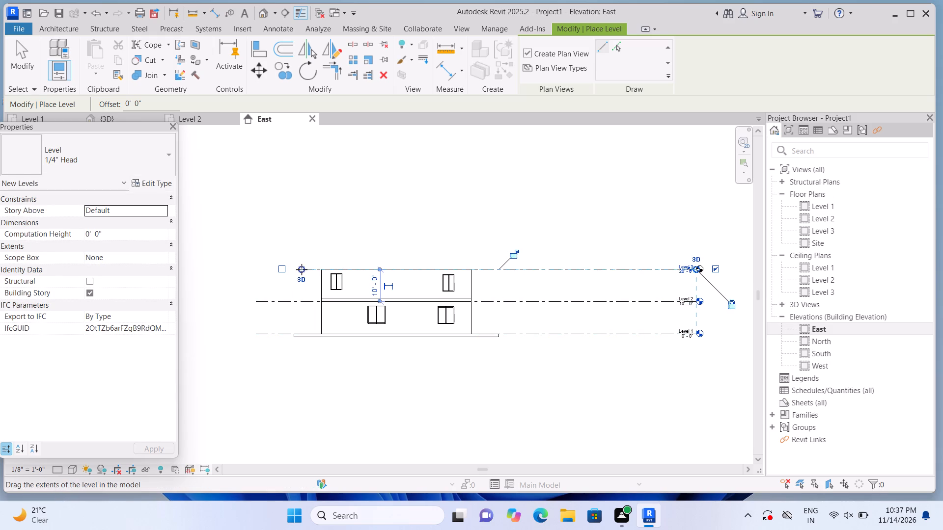
pyautogui.moveTo(302, 269); pyautogui.dragTo(257, 275)
pyautogui.press('Escape')
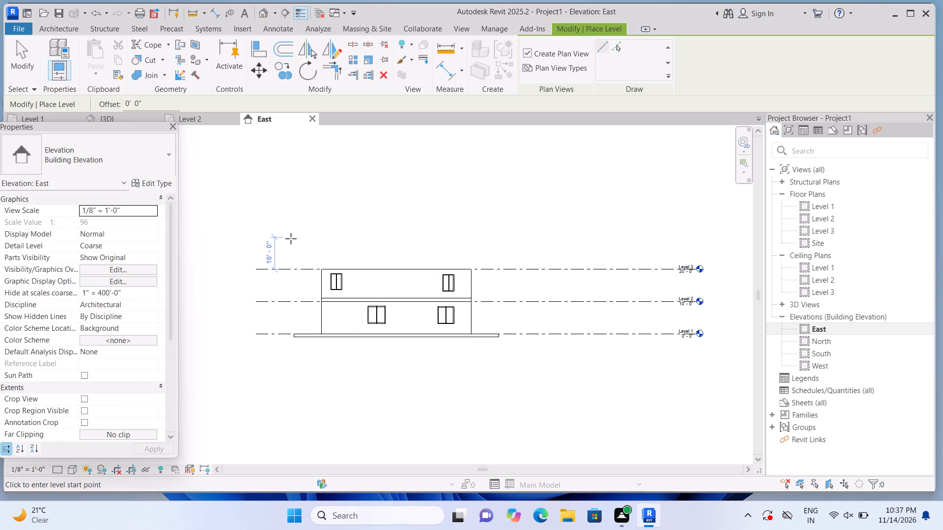
# Add another level at 30'-0", 10'-0" above Level 3, and extend its start to line up with the levels below.
pyautogui.click(291, 238)
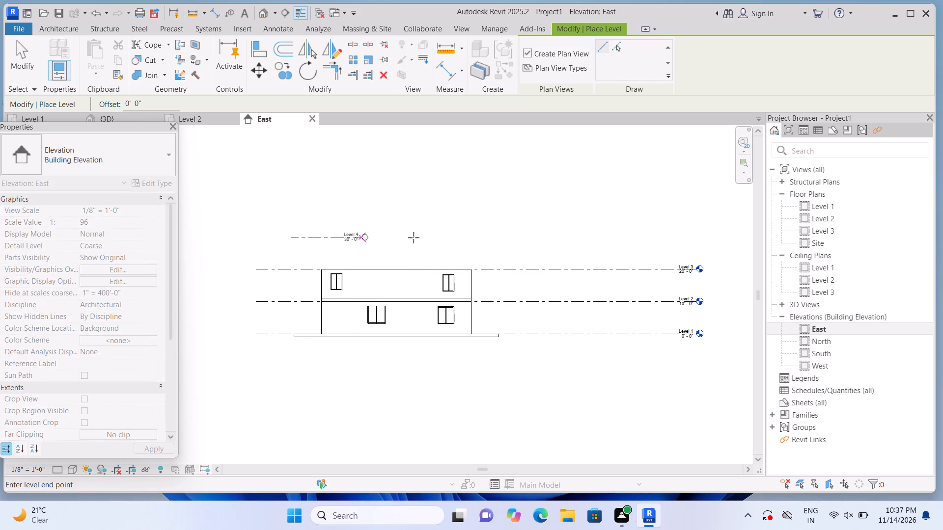
pyautogui.click(693, 256)
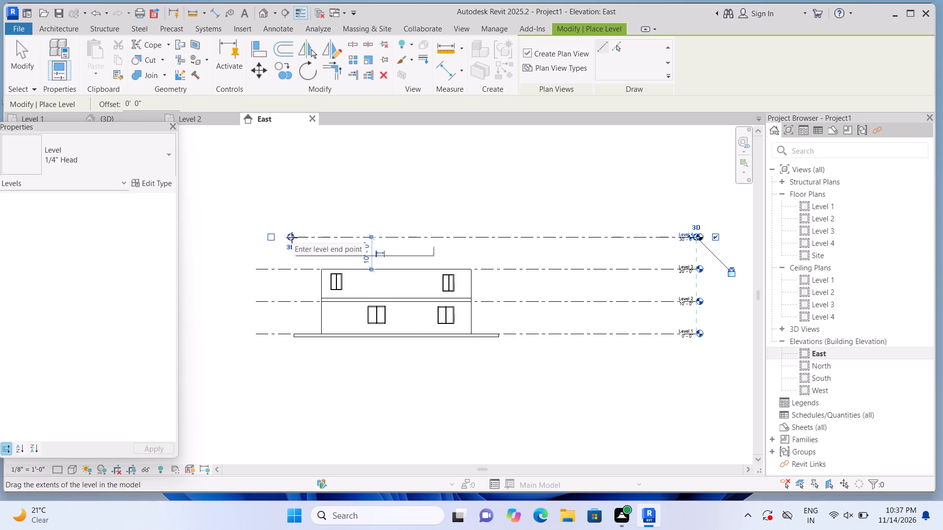
pyautogui.moveTo(292, 238); pyautogui.dragTo(256, 244)
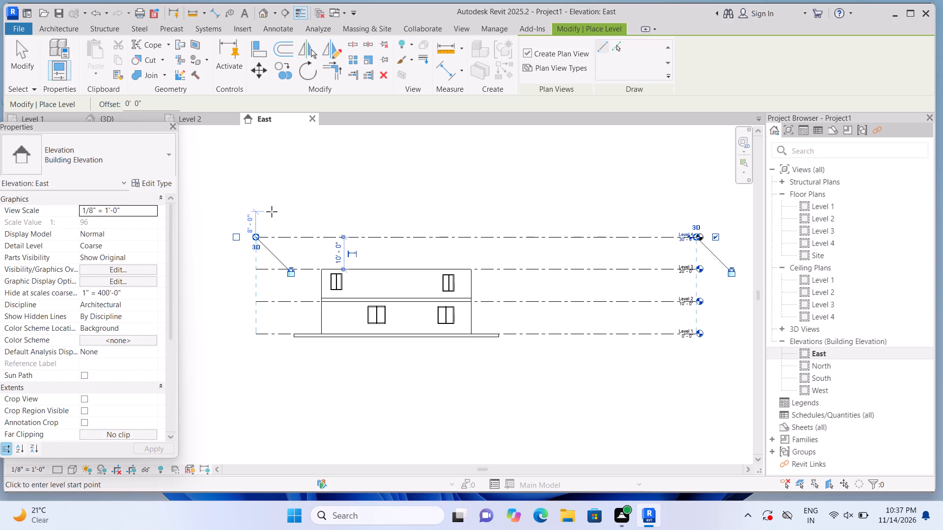
pyautogui.press('Escape')
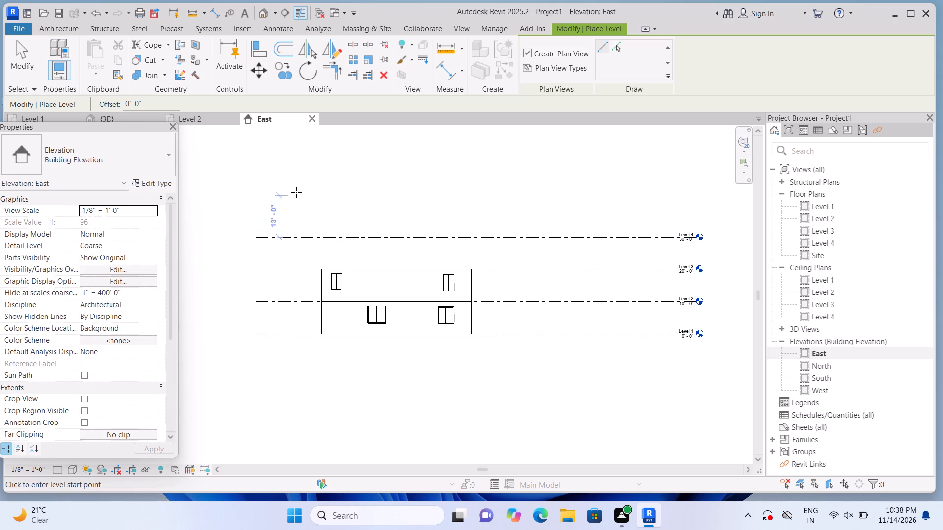
# Add a level at 40'-0", 10'-0" above Level 4, and stretch its start to align with the other levels.
pyautogui.click(298, 206)
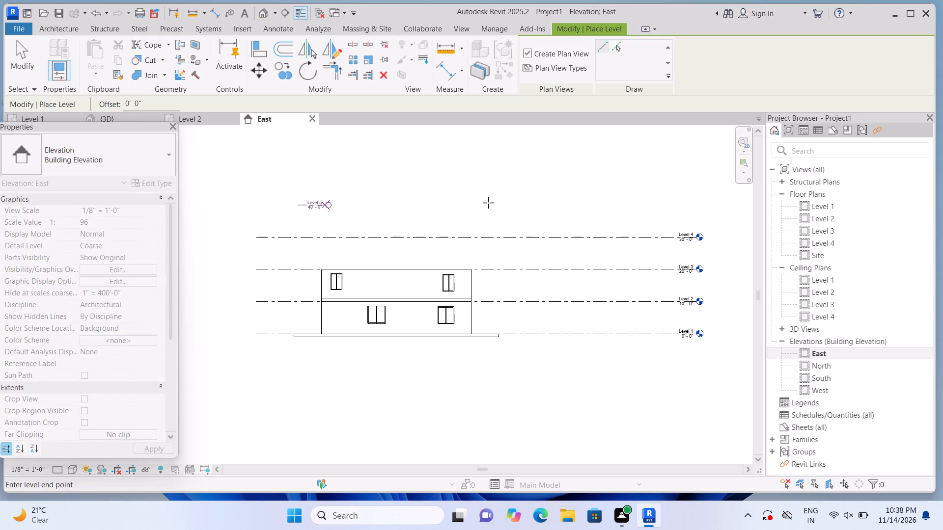
pyautogui.click(698, 228)
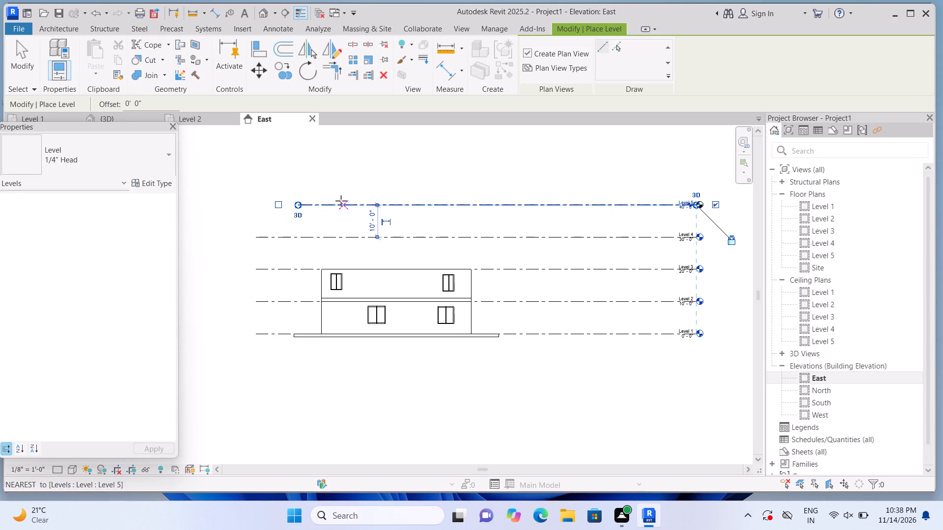
pyautogui.moveTo(298, 203); pyautogui.dragTo(266, 210)
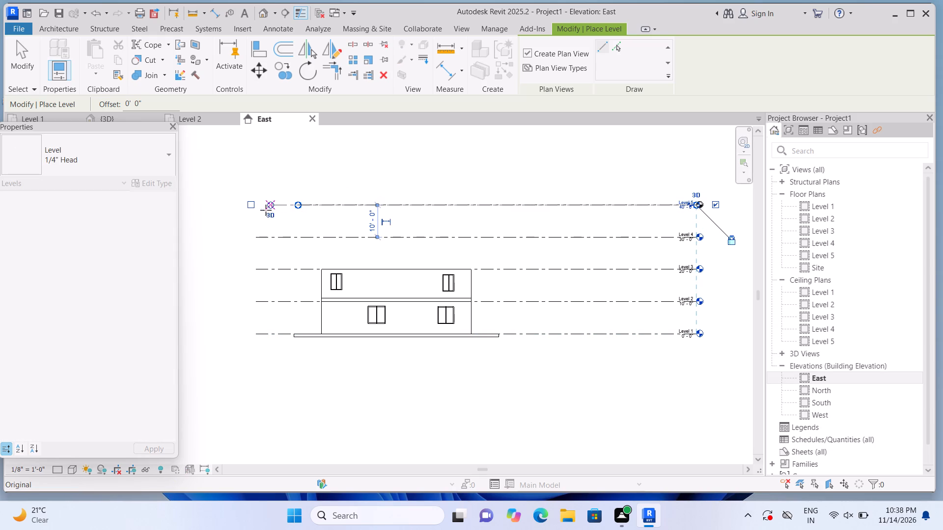
pyautogui.moveTo(266, 210); pyautogui.dragTo(259, 209)
pyautogui.press('Escape')
pyautogui.press('Escape')
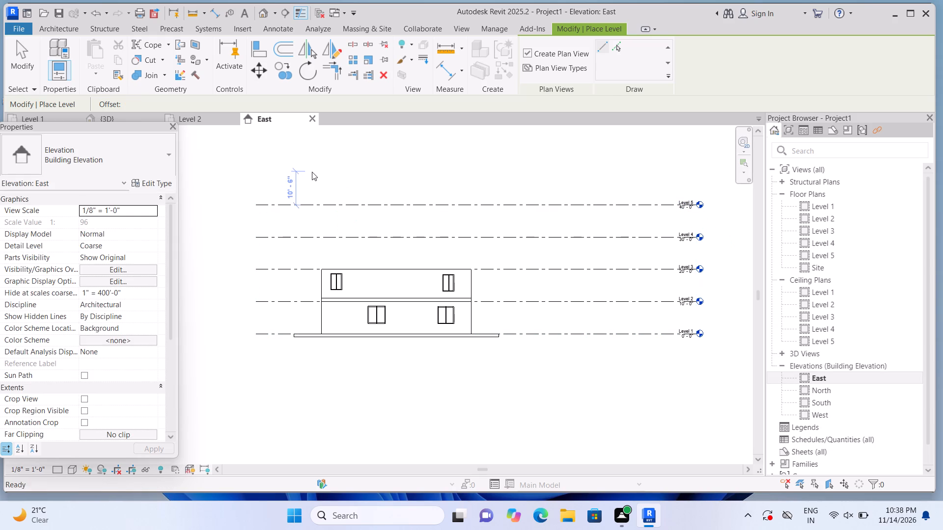
# Open the Level 3 floor plan and set its underlay base level to Level 2.
pyautogui.doubleClick(802, 218)
pyautogui.scroll(-1, 622, 229)
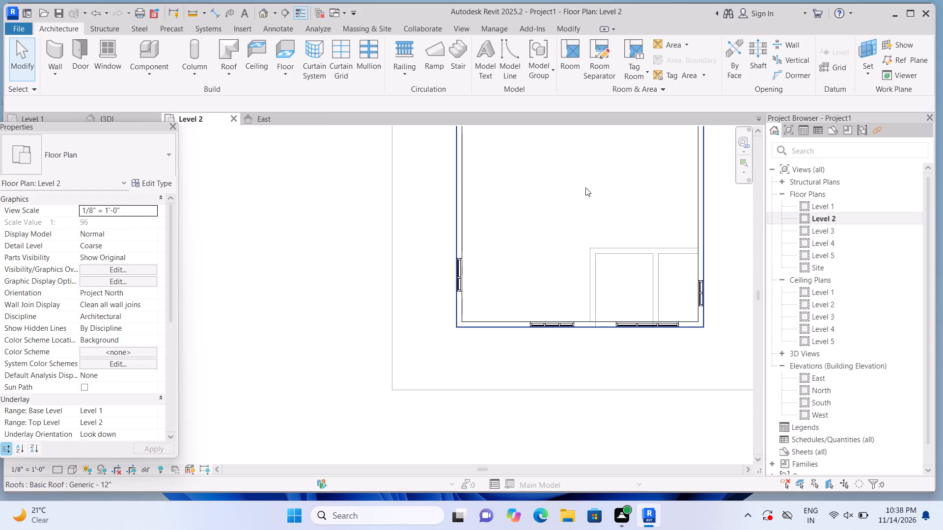
pyautogui.moveTo(582, 193); pyautogui.dragTo(424, 274, button='middle')
pyautogui.scroll(-2, 424, 274)
pyautogui.moveTo(423, 253); pyautogui.dragTo(425, 273, button='middle')
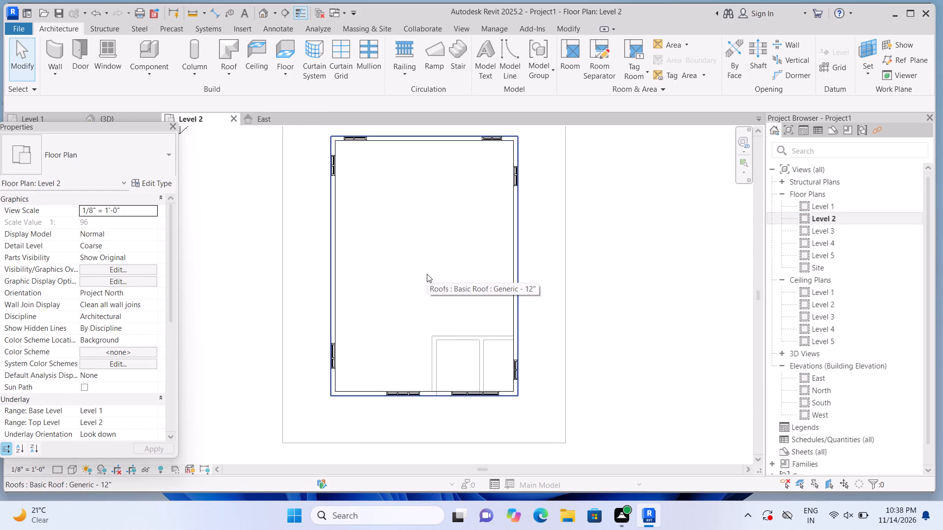
pyautogui.doubleClick(803, 229)
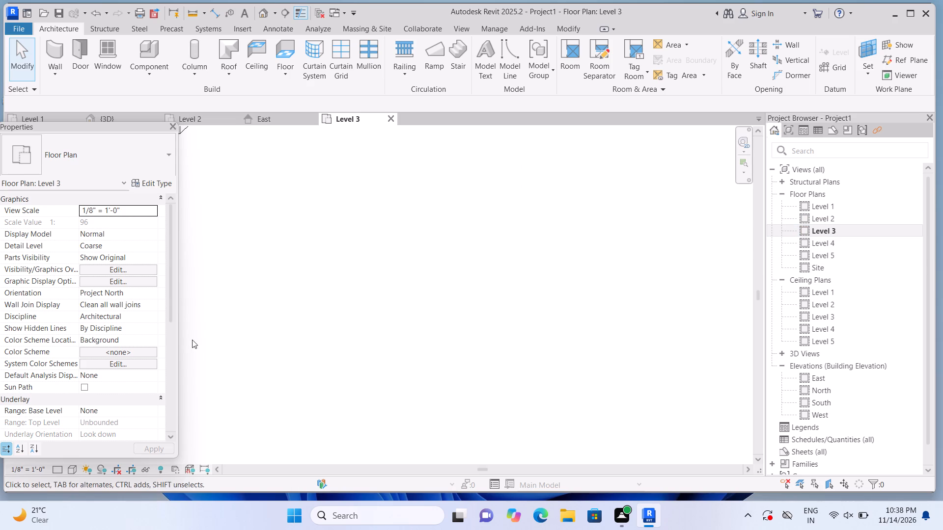
pyautogui.click(159, 397)
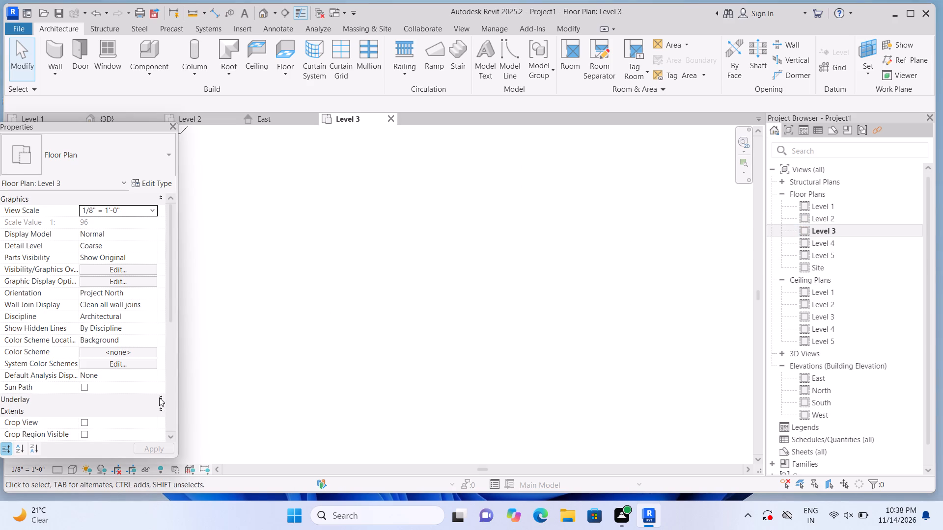
pyautogui.click(159, 395)
pyautogui.click(161, 396)
pyautogui.click(142, 408)
pyautogui.click(149, 406)
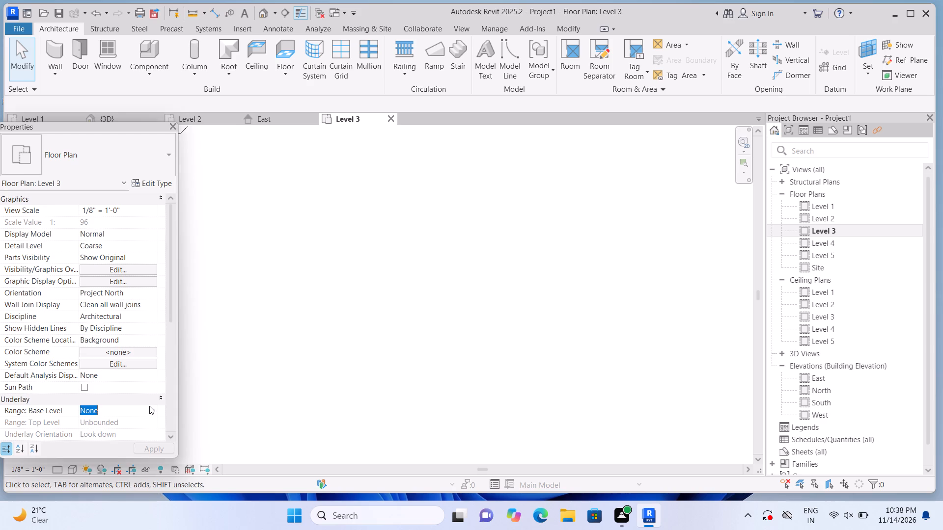
pyautogui.click(114, 440)
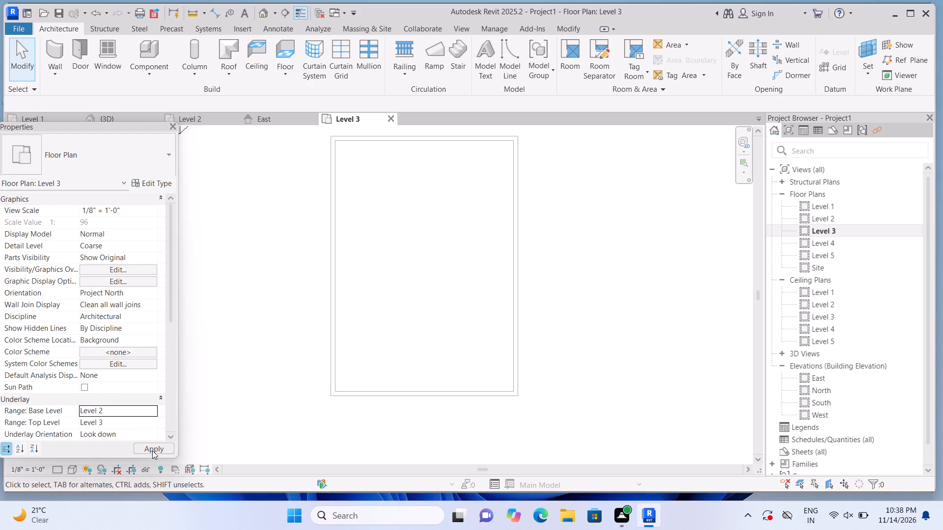
pyautogui.click(146, 450)
# Create a Generic - 12" roof by footprint on Level 3, using a rectangular boundary along the outer wall faces.
pyautogui.moveTo(243, 359); pyautogui.dragTo(252, 379, button='middle')
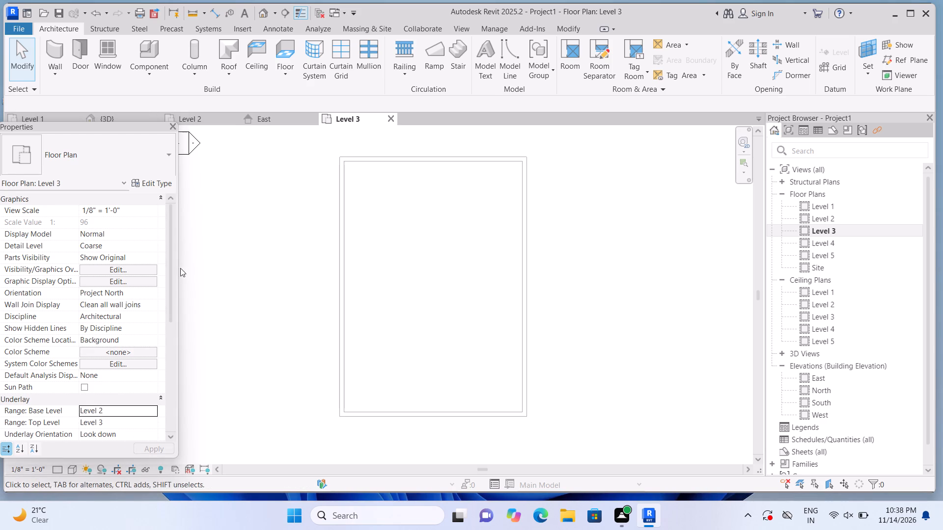
pyautogui.click(230, 73)
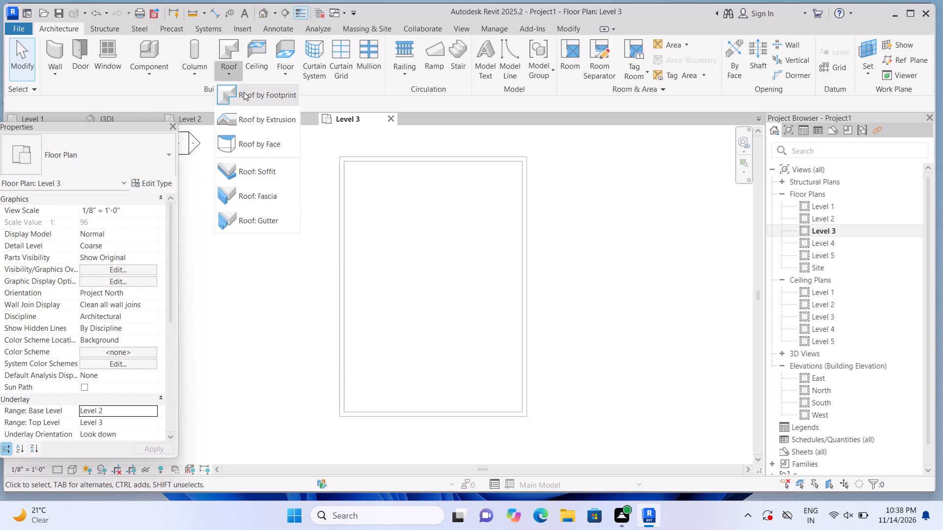
pyautogui.click(246, 96)
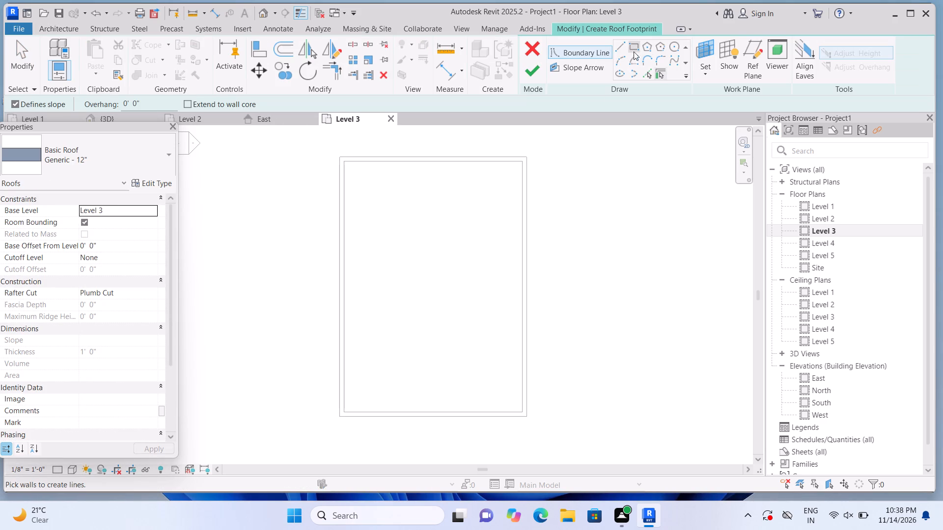
pyautogui.click(633, 47)
pyautogui.scroll(2, 388, 193)
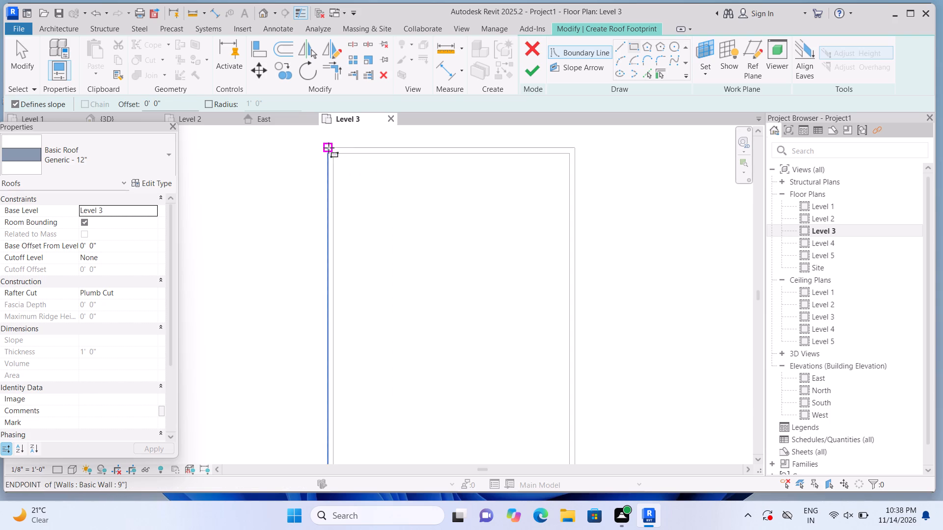
pyautogui.click(329, 148)
pyautogui.moveTo(463, 310); pyautogui.dragTo(352, 170, button='middle')
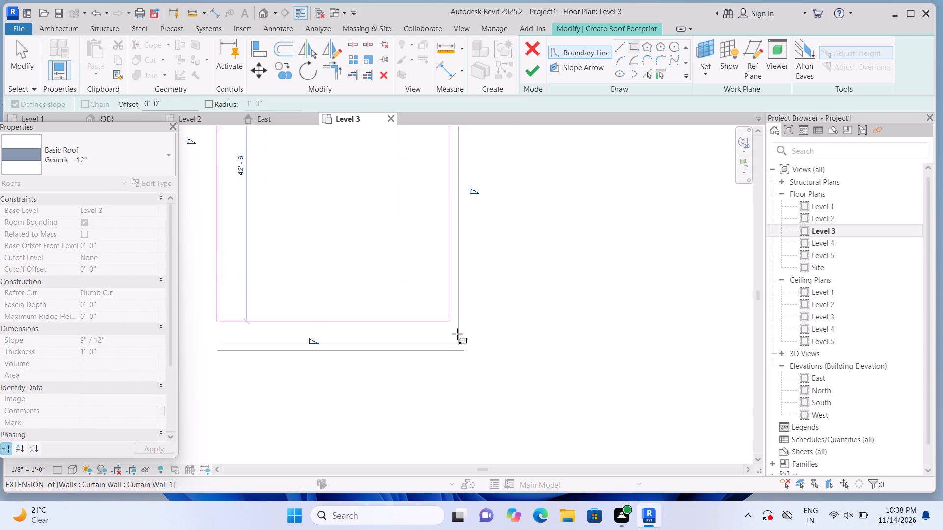
pyautogui.click(467, 353)
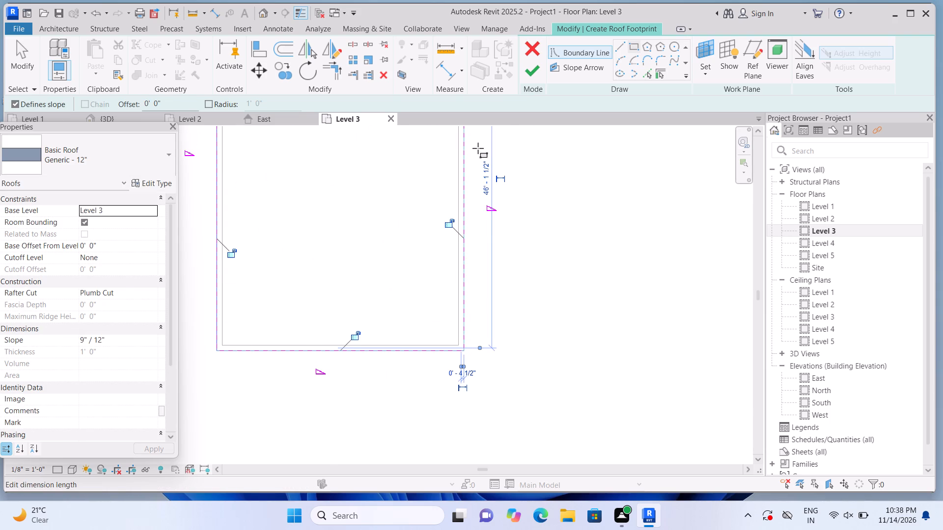
pyautogui.click(525, 64)
pyautogui.scroll(-2, 536, 248)
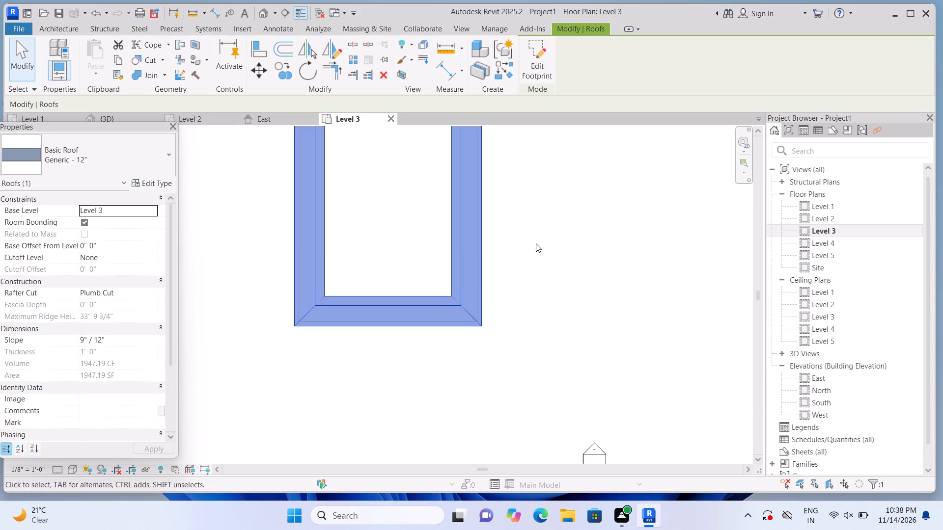
pyautogui.moveTo(538, 195); pyautogui.dragTo(512, 346, button='middle')
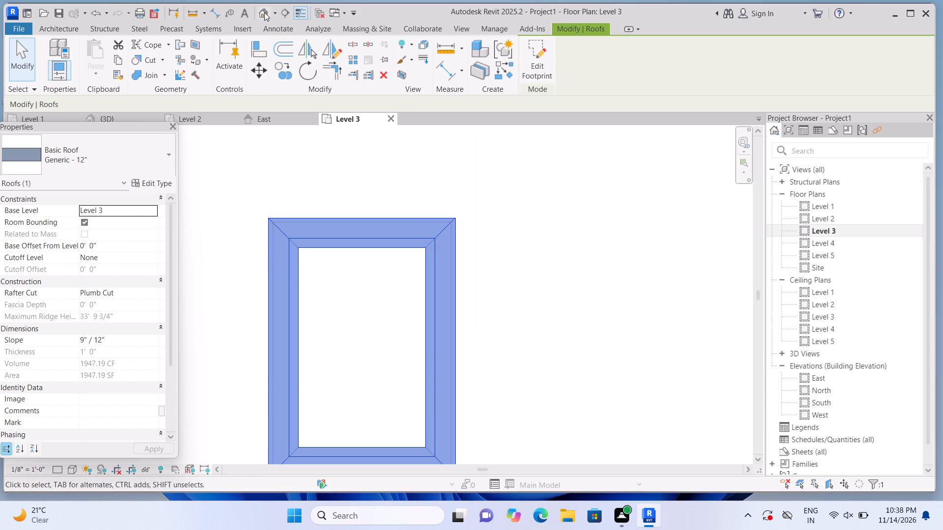
# In the 3D view, set the Level 3 roof's slope to 0" / 12" to make it flat.
pyautogui.click(264, 12)
pyautogui.moveTo(313, 238); pyautogui.dragTo(333, 309, button='middle')
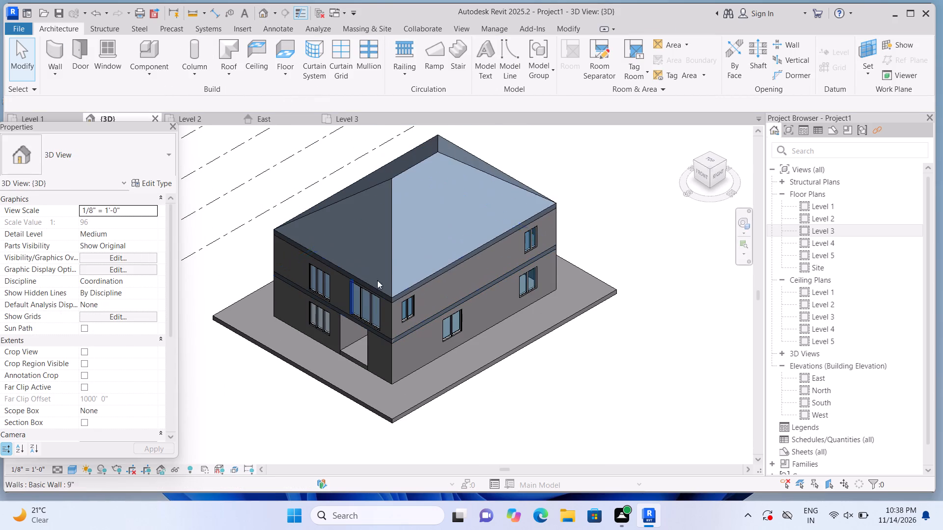
pyautogui.click(410, 232)
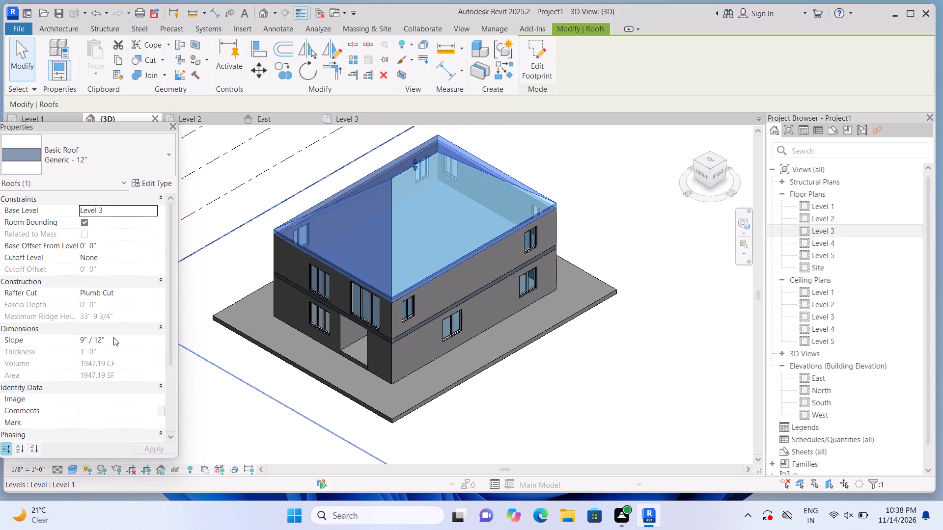
pyautogui.click(113, 337)
pyautogui.press('BackSpace')
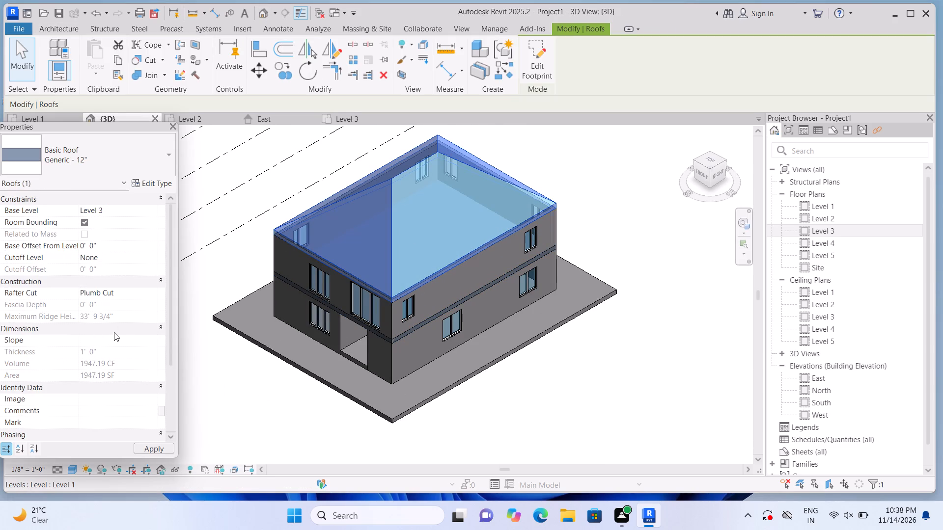
pyautogui.press('0')
pyautogui.press('Return')
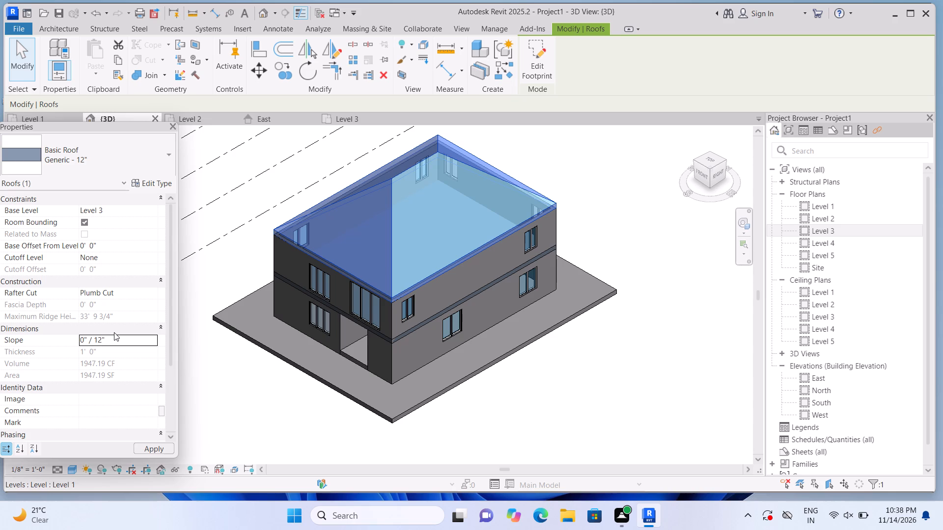
pyautogui.click(251, 415)
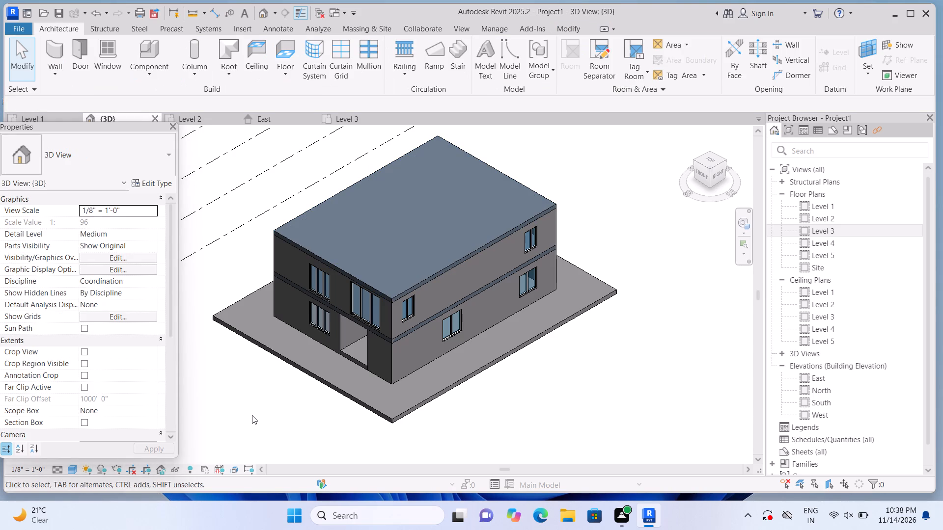
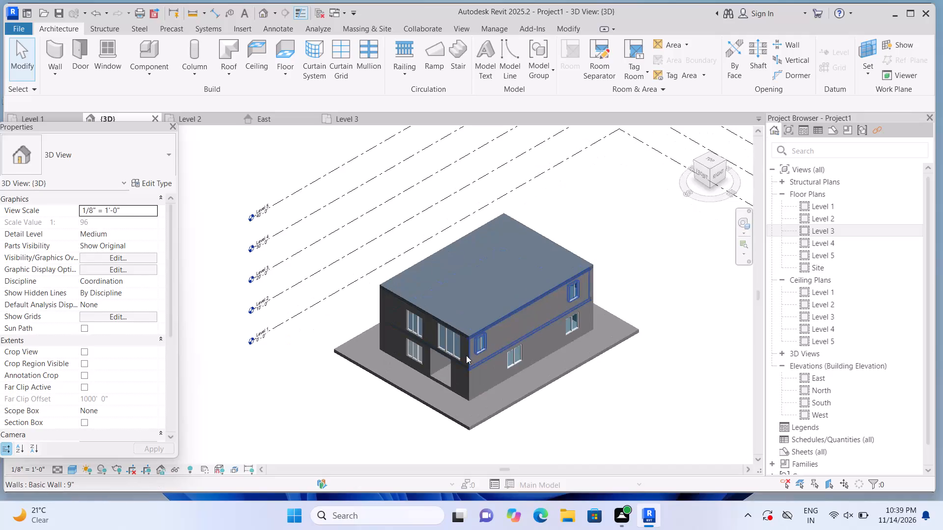
# Examine the finished building in 3D and look through the Level 1, Level 2 and Level 3 floor plans.
pyautogui.scroll(4, 465, 356)
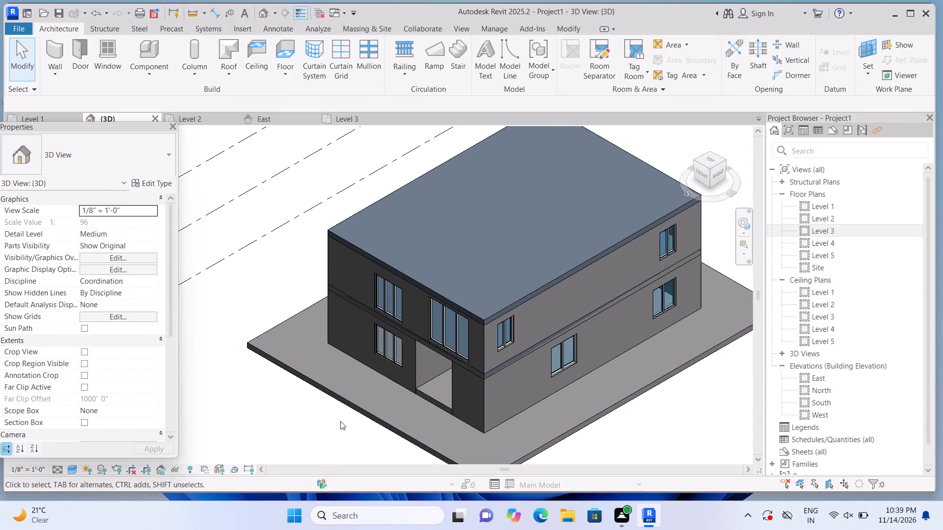
pyautogui.moveTo(340, 397); pyautogui.dragTo(326, 323, button='middle')
pyautogui.scroll(-1, 306, 392)
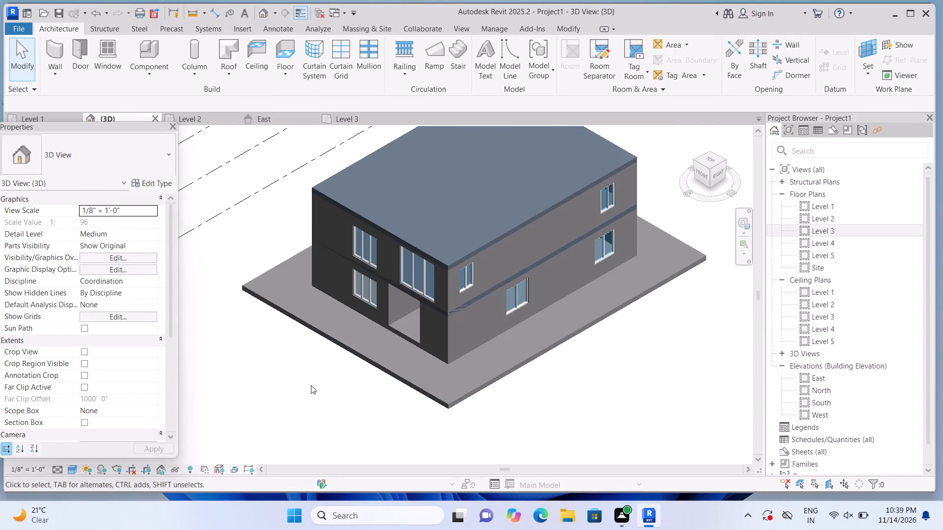
pyautogui.middleClick(311, 386)
pyautogui.middleClick(312, 420)
pyautogui.scroll(-1, 313, 404)
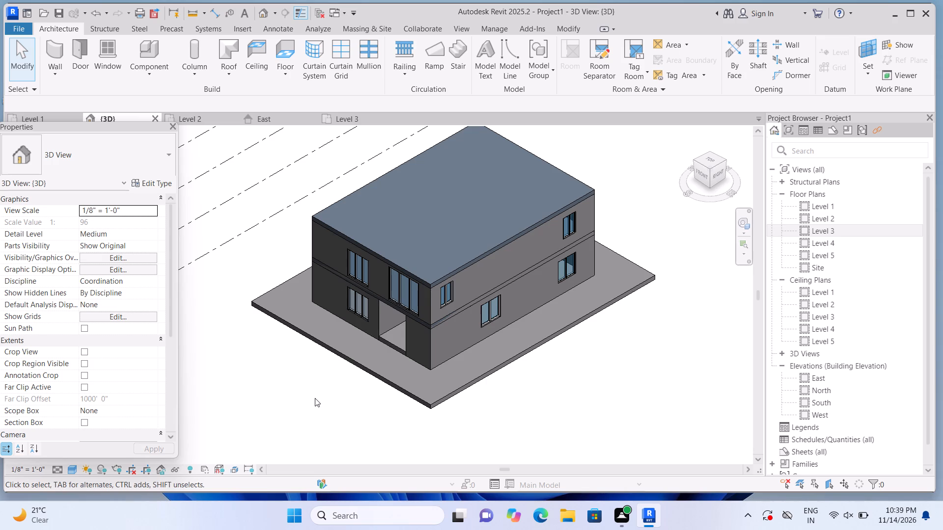
pyautogui.scroll(4, 338, 204)
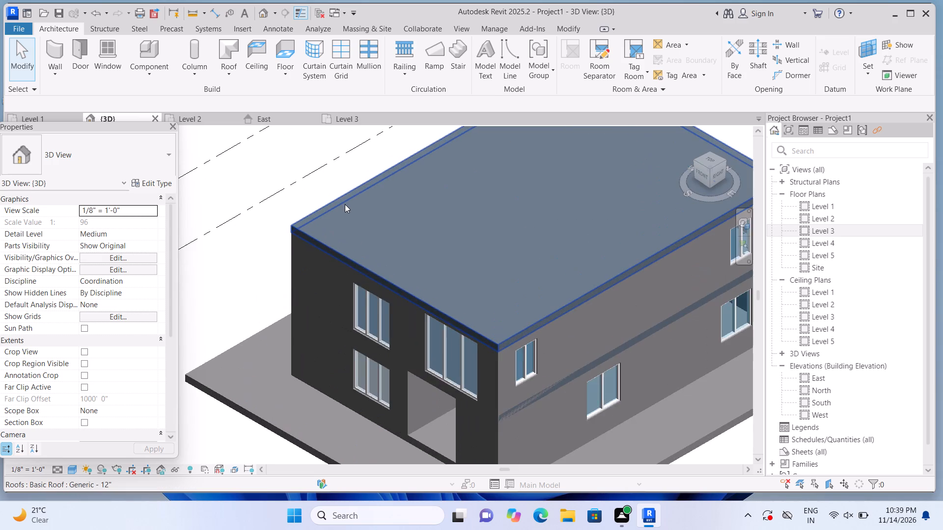
pyautogui.scroll(-7, 346, 201)
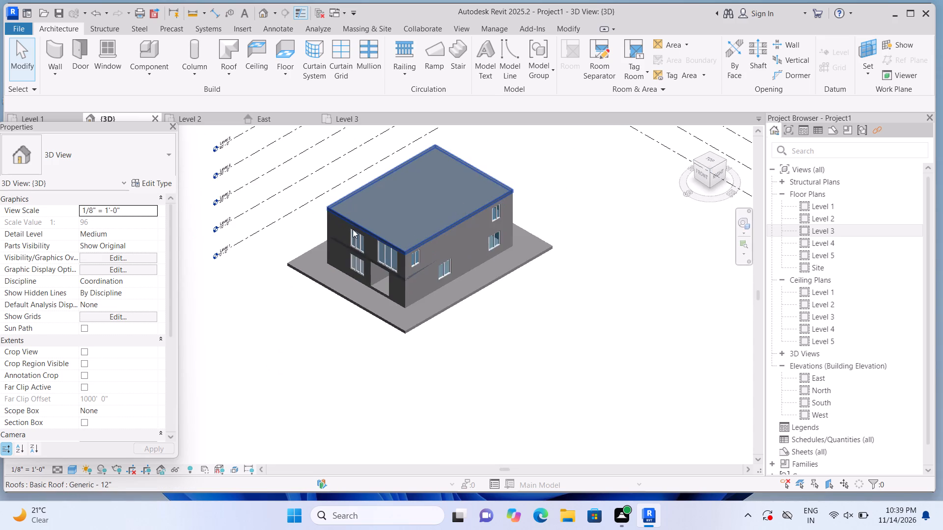
pyautogui.scroll(6, 352, 236)
pyautogui.scroll(-3, 358, 215)
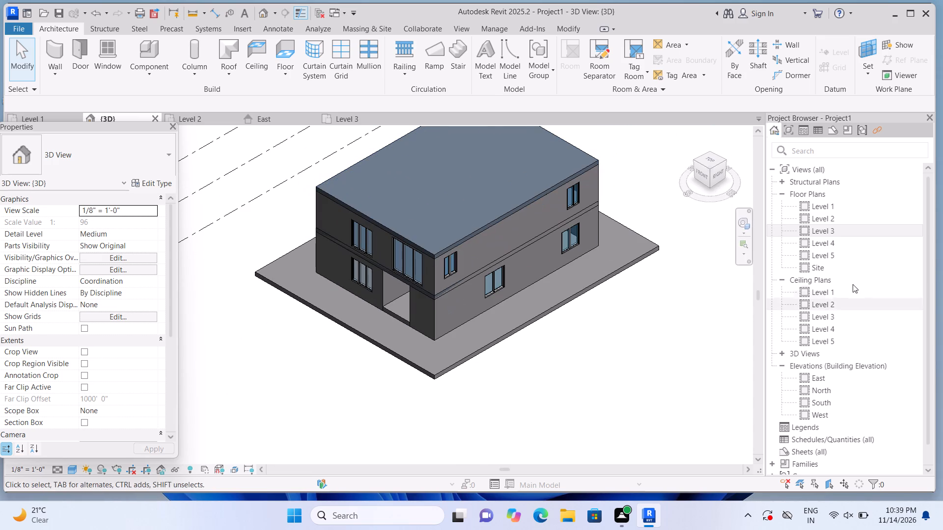
pyautogui.doubleClick(807, 206)
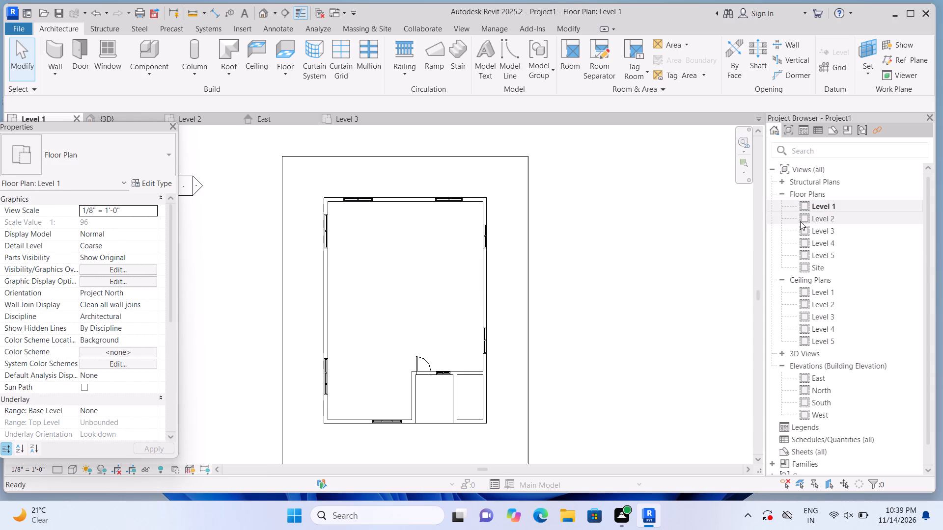
pyautogui.doubleClick(803, 219)
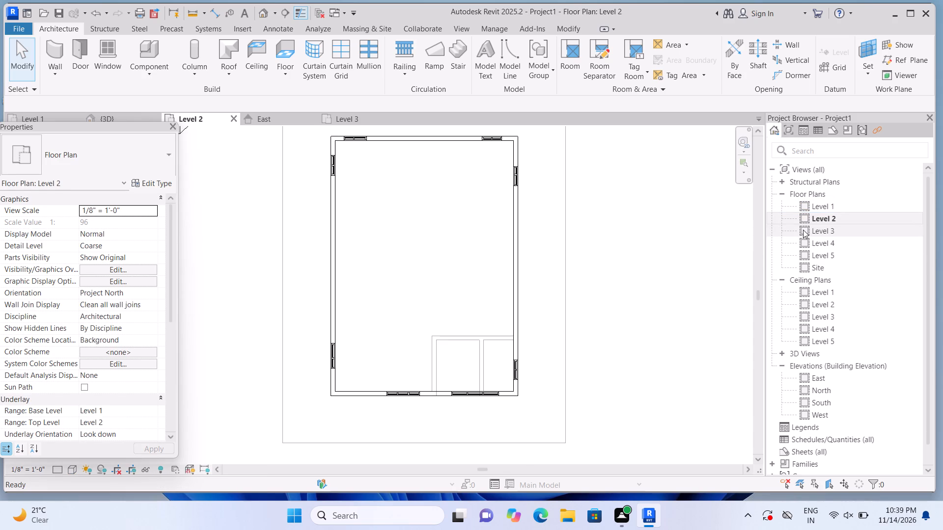
pyautogui.doubleClick(803, 230)
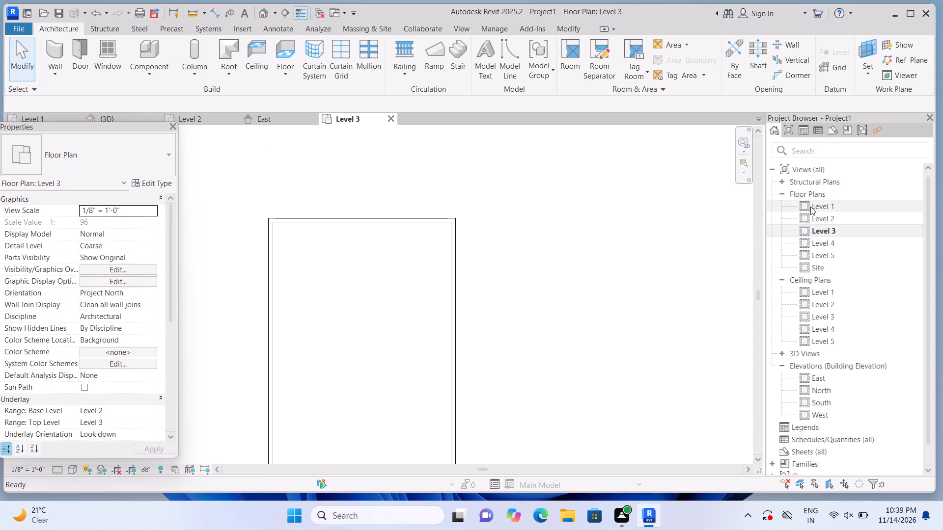
pyautogui.doubleClick(804, 205)
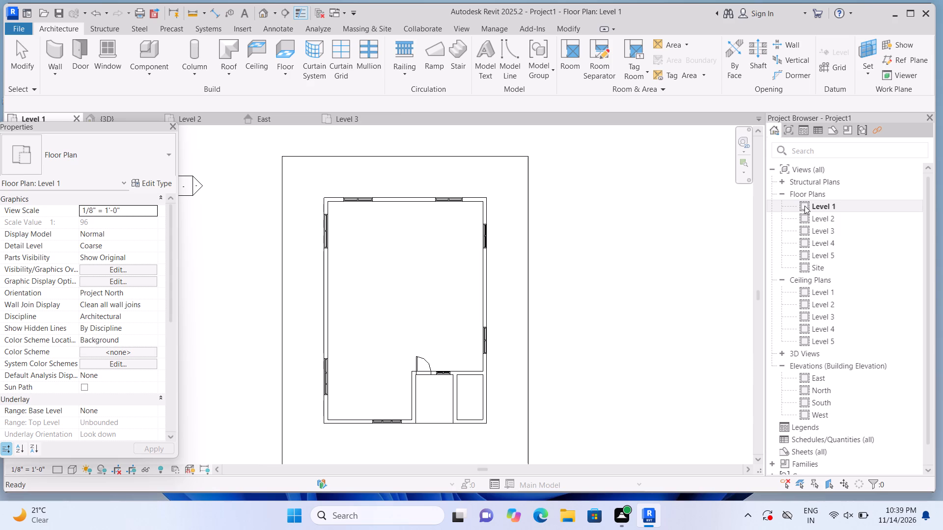
pyautogui.doubleClick(801, 218)
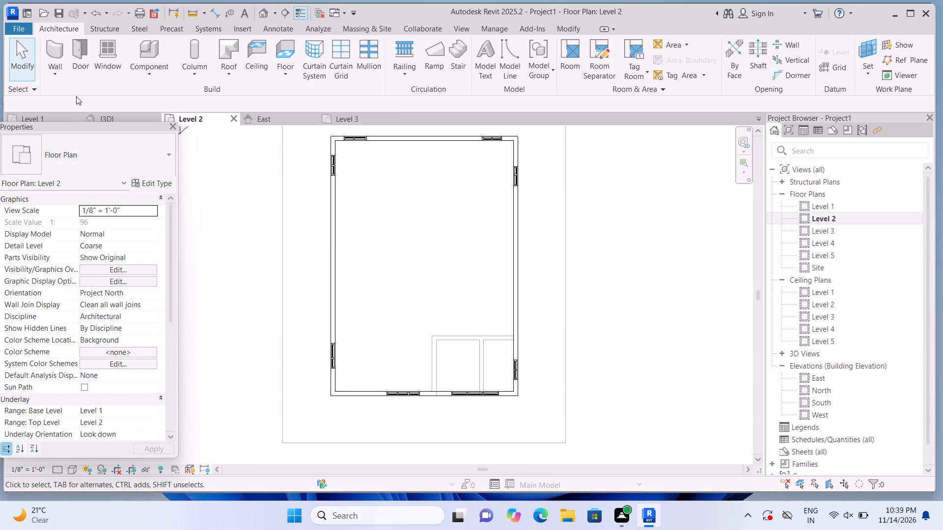
pyautogui.click(263, 9)
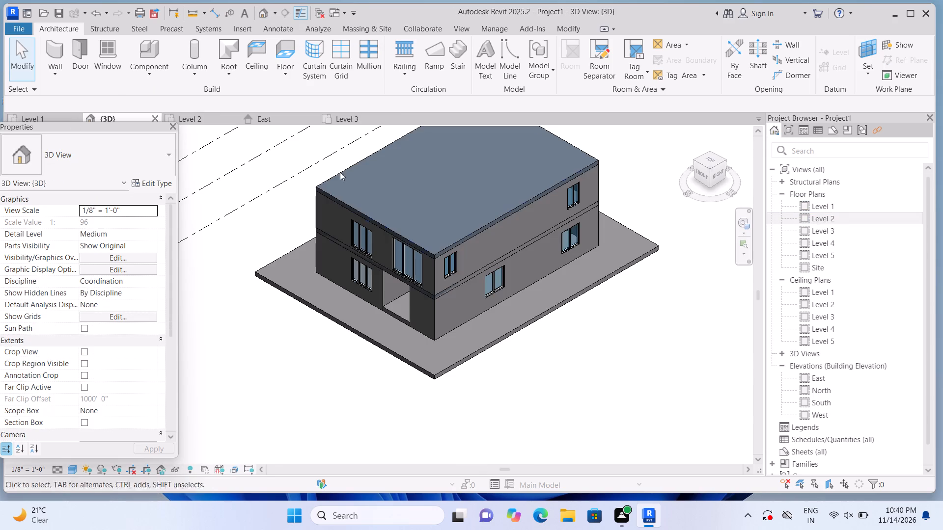
# Start an in-place model in the Generic Models category for the front entrance, keeping the default name.
pyautogui.scroll(2, 349, 200)
pyautogui.moveTo(240, 213); pyautogui.dragTo(201, 236, button='middle')
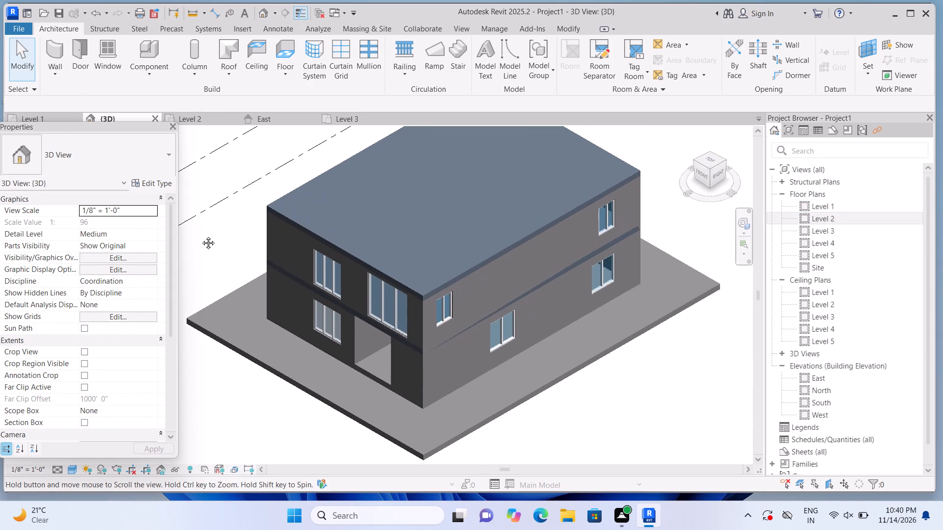
pyautogui.moveTo(201, 236); pyautogui.dragTo(195, 228, button='middle')
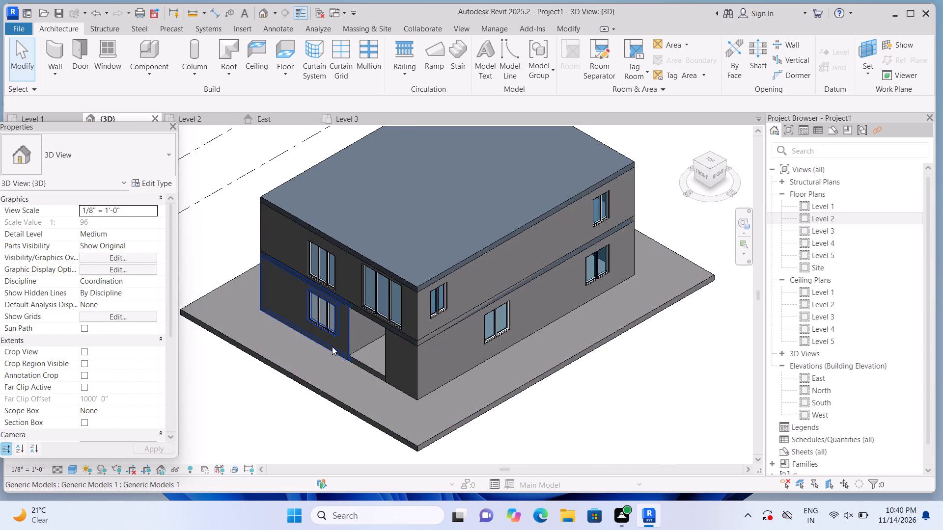
pyautogui.scroll(1, 334, 341)
pyautogui.moveTo(331, 338); pyautogui.dragTo(319, 302, button='middle')
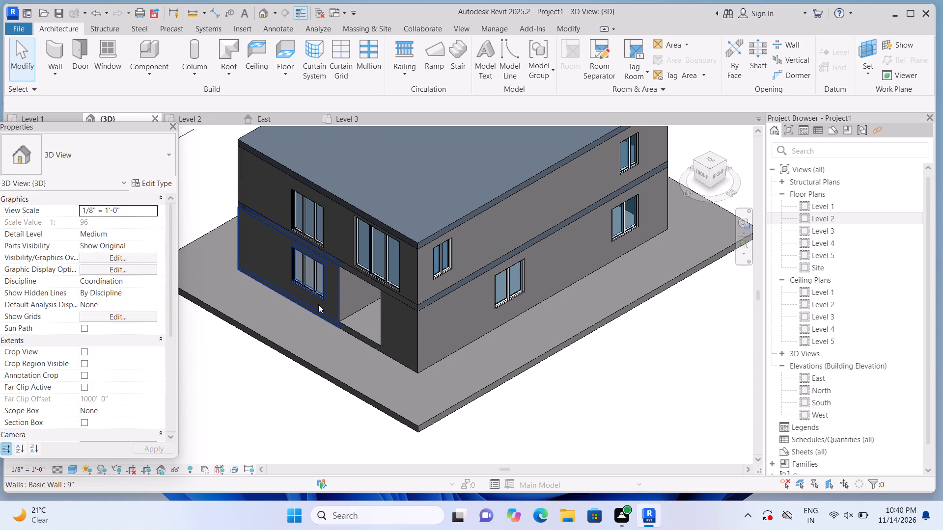
pyautogui.scroll(7, 360, 377)
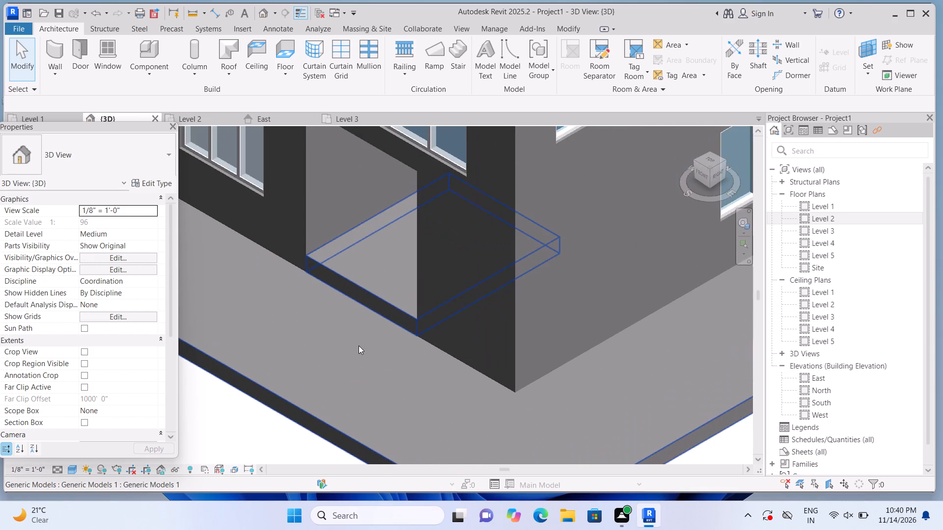
pyautogui.click(147, 72)
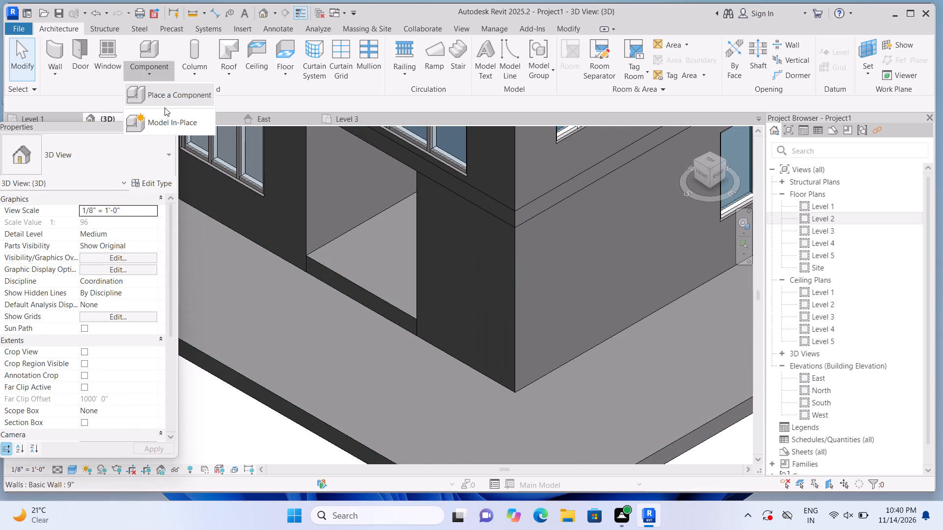
pyautogui.click(166, 113)
pyautogui.scroll(-3, 422, 202)
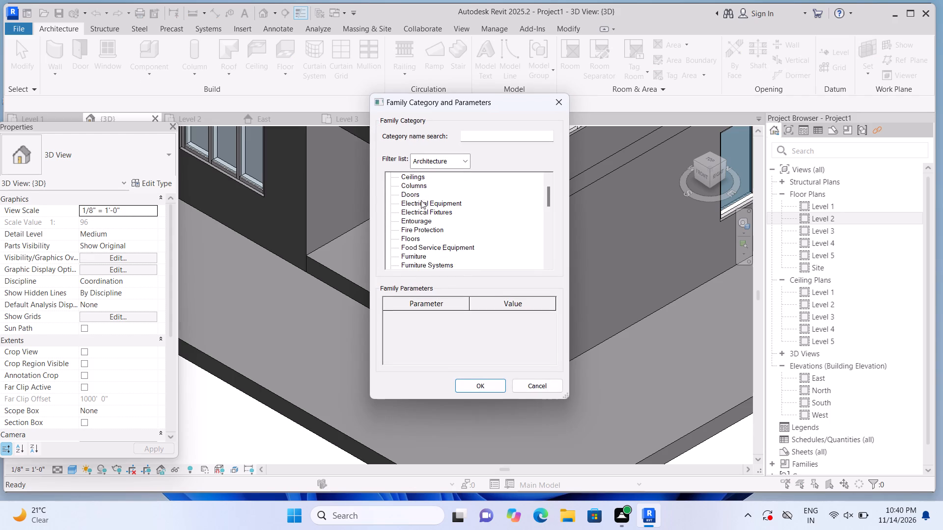
pyautogui.scroll(-2, 421, 200)
pyautogui.click(417, 247)
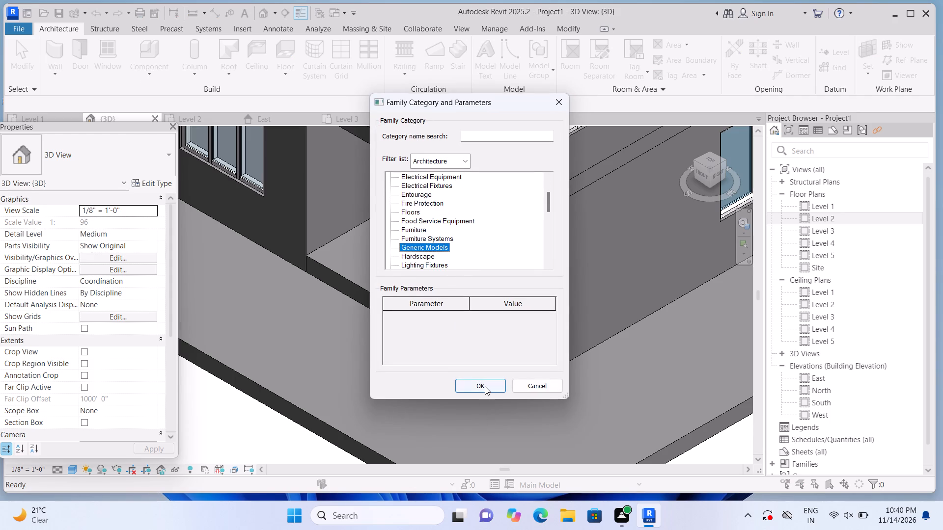
pyautogui.click(485, 386)
pyautogui.click(496, 269)
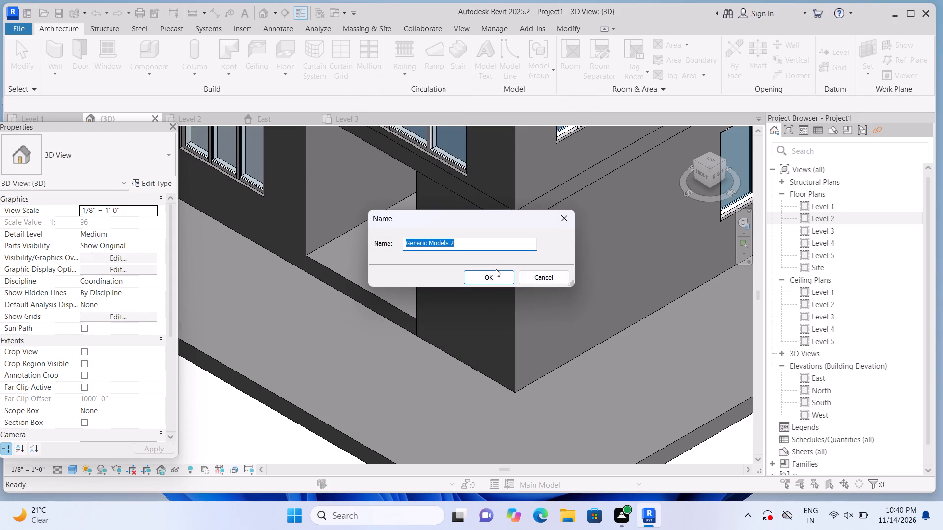
pyautogui.click(478, 275)
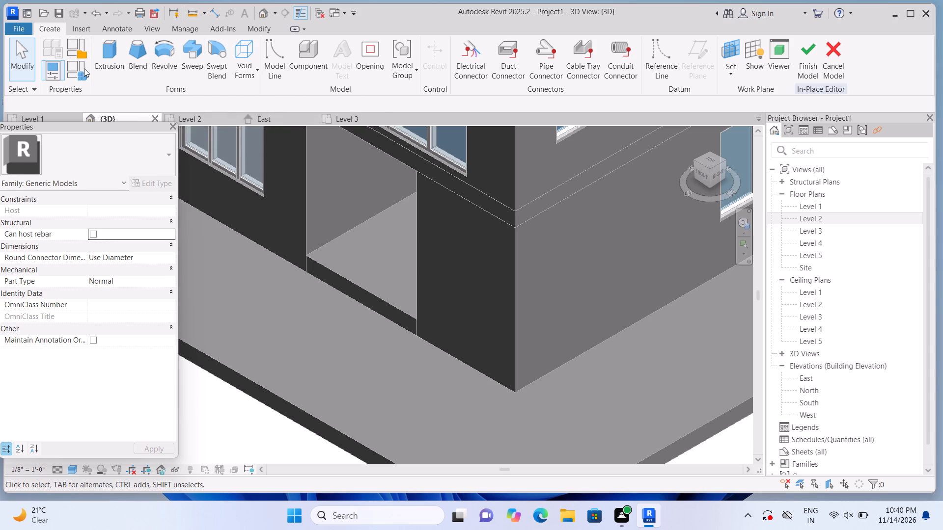
# Extrude a rectangle 1'-0" out from the entrance slab's front face, sketched on that face across the full width of the opening.
pyautogui.click(109, 68)
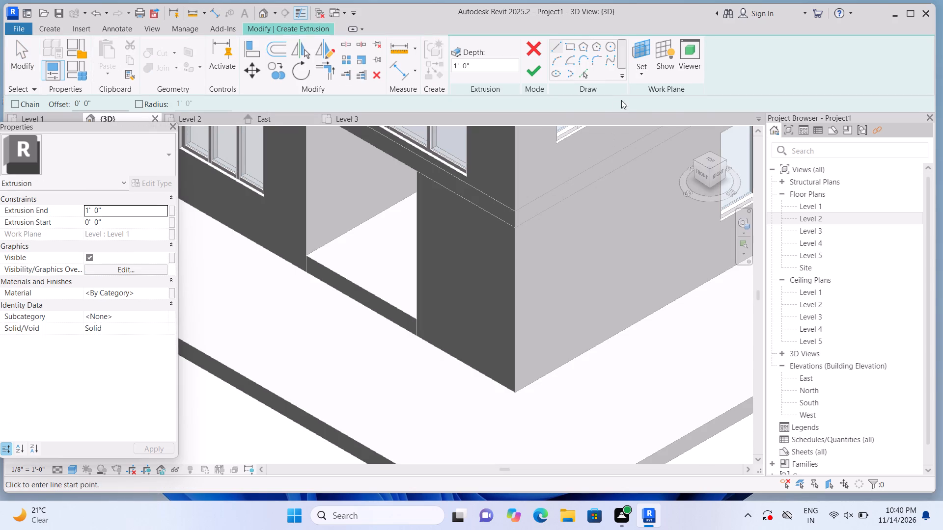
pyautogui.click(640, 72)
pyautogui.click(651, 112)
pyautogui.scroll(1, 354, 310)
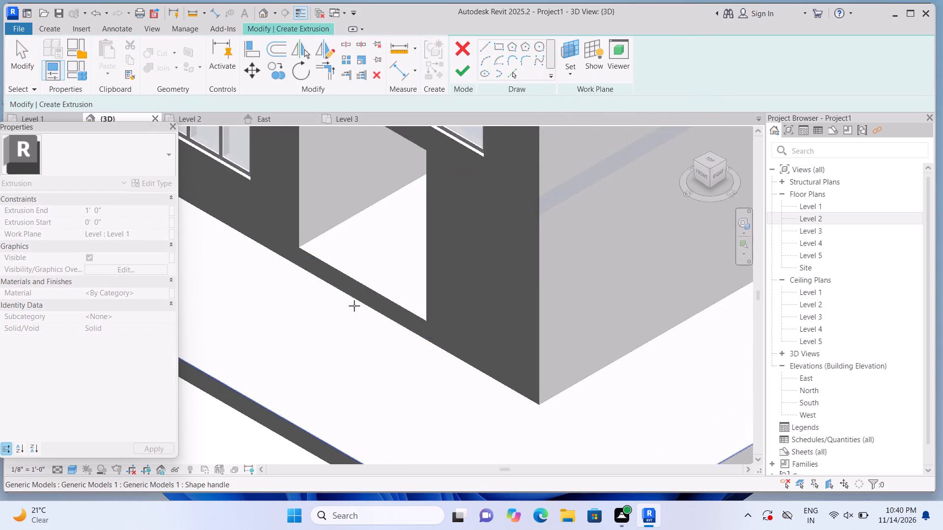
pyautogui.scroll(2, 354, 306)
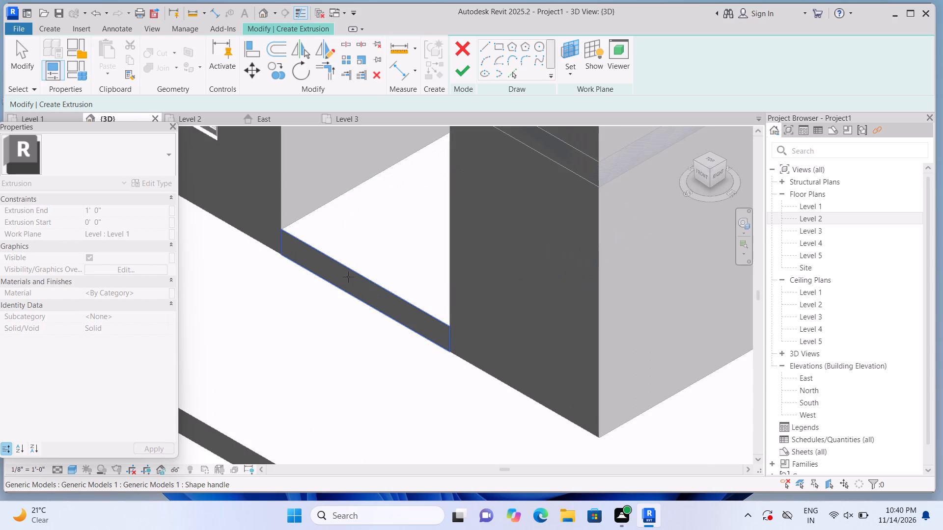
pyautogui.scroll(1, 348, 277)
pyautogui.click(348, 277)
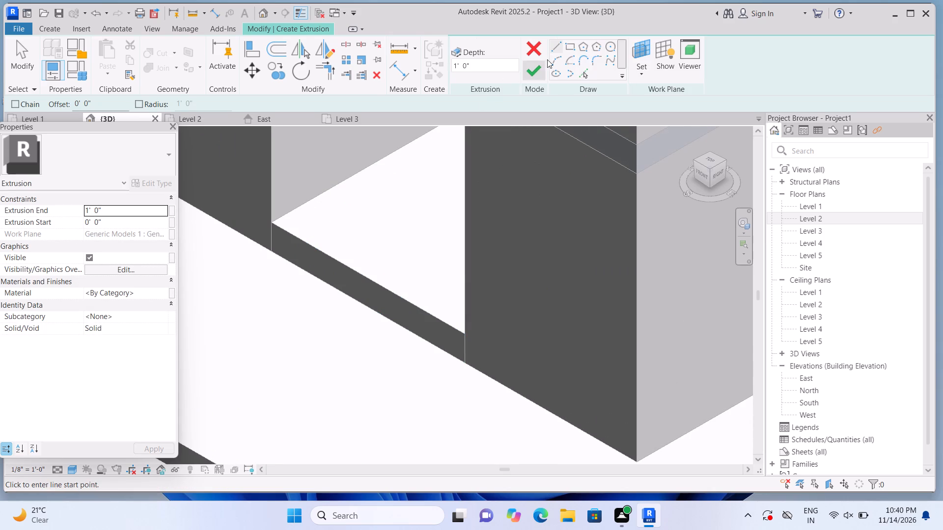
pyautogui.click(569, 47)
pyautogui.scroll(3, 278, 334)
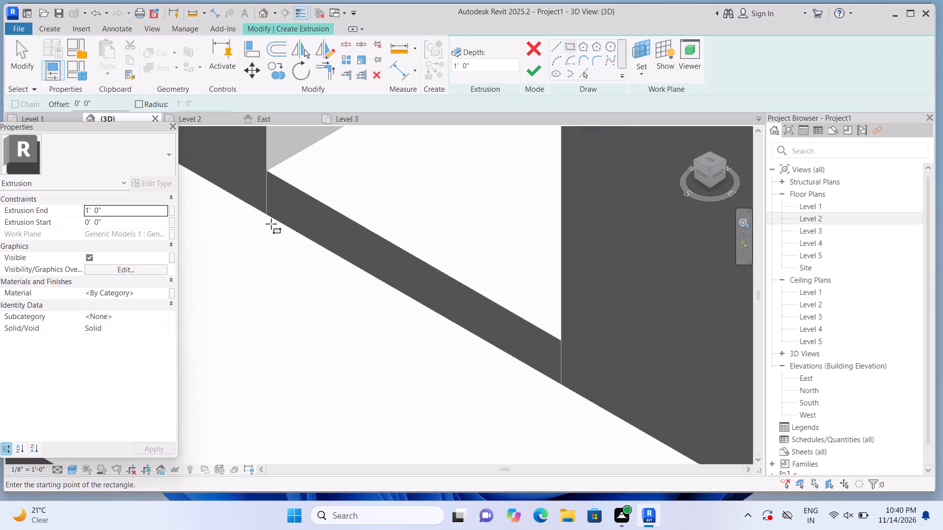
pyautogui.click(269, 217)
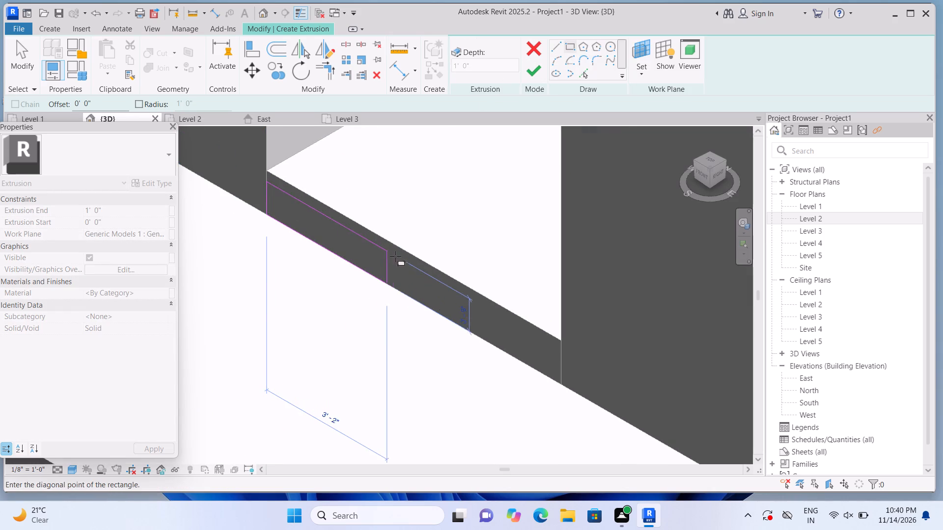
pyautogui.moveTo(430, 274); pyautogui.dragTo(287, 118, button='middle')
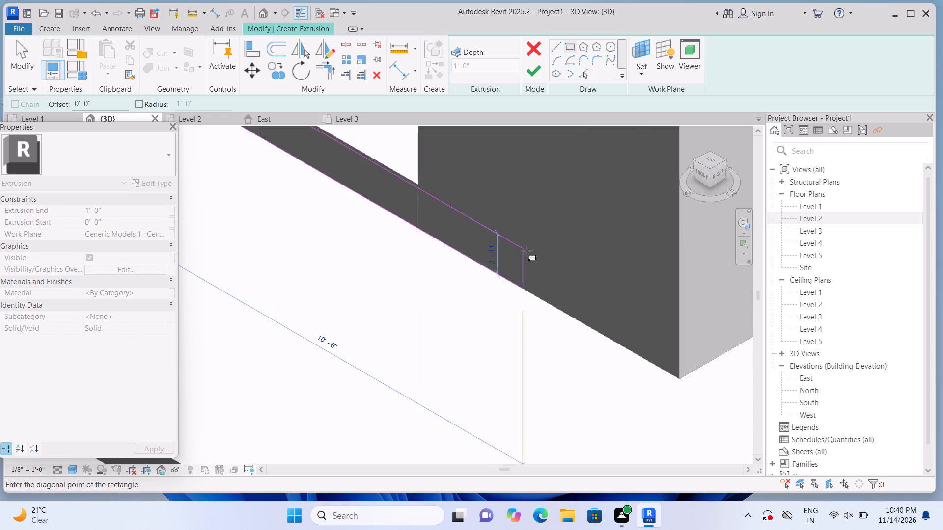
pyautogui.scroll(3, 425, 175)
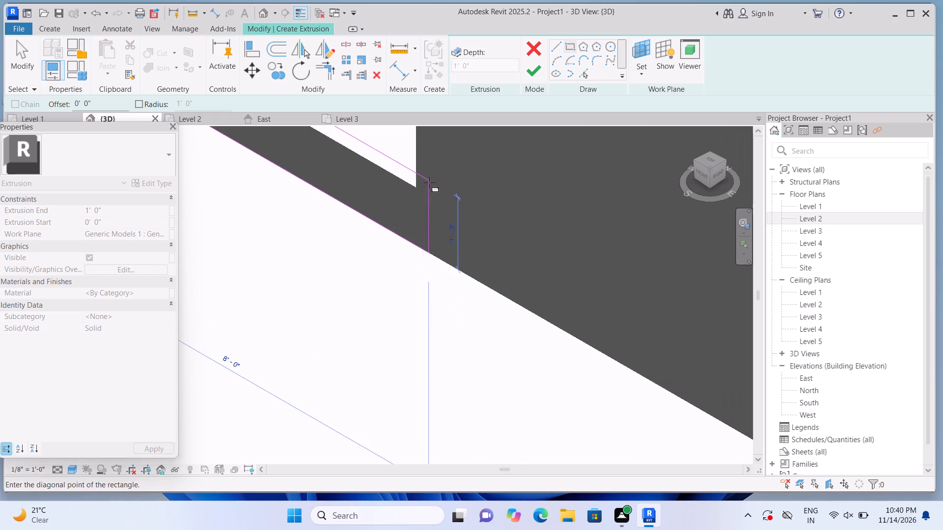
pyautogui.scroll(4, 429, 183)
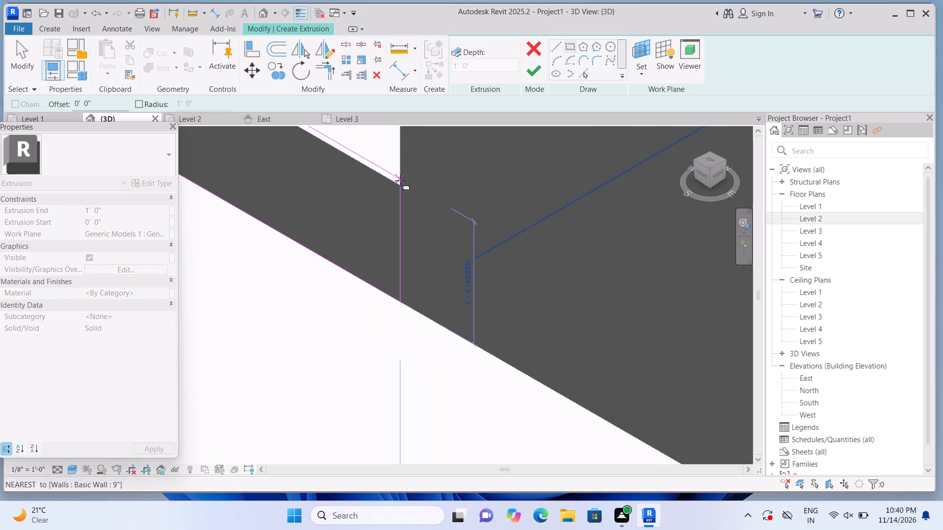
pyautogui.scroll(-1, 400, 181)
pyautogui.scroll(3, 400, 181)
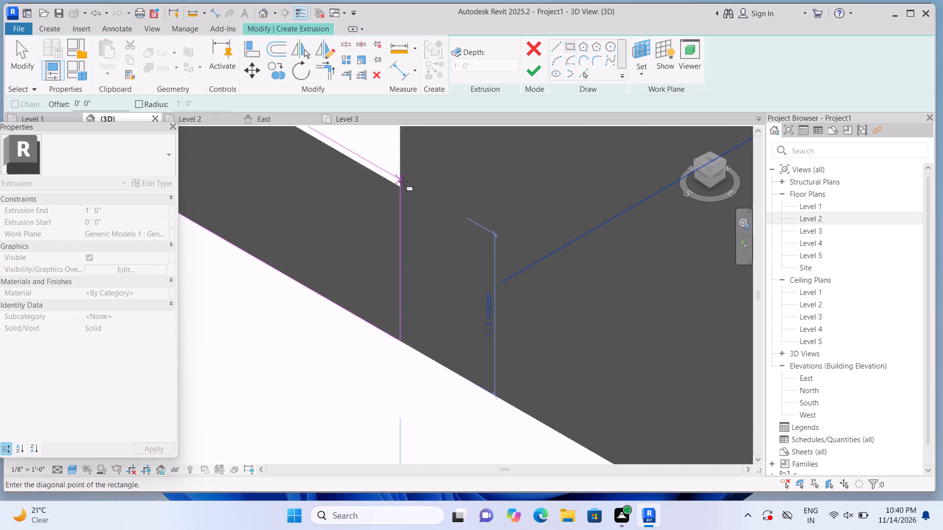
pyautogui.click(402, 185)
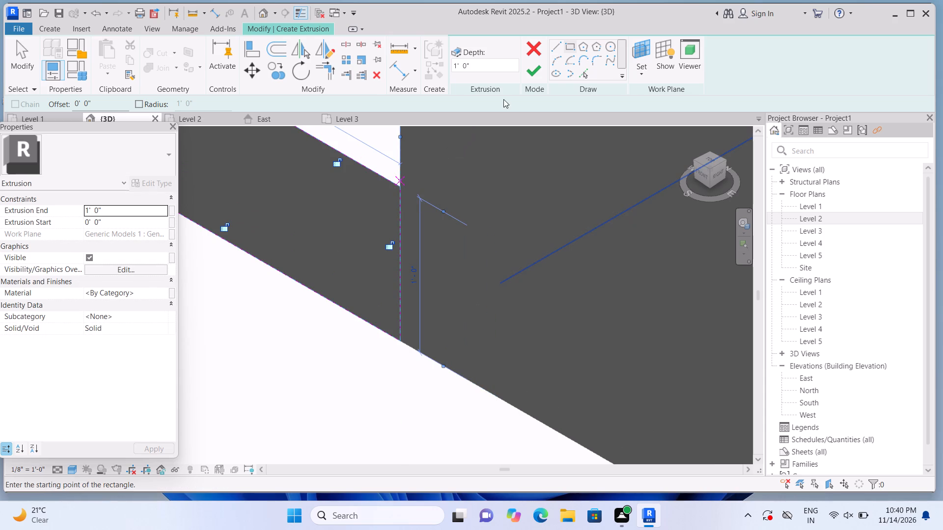
pyautogui.click(532, 68)
# Stretch the extrusion's end nearest the building corner past the opening, to just short of that corner.
pyautogui.scroll(-9, 474, 242)
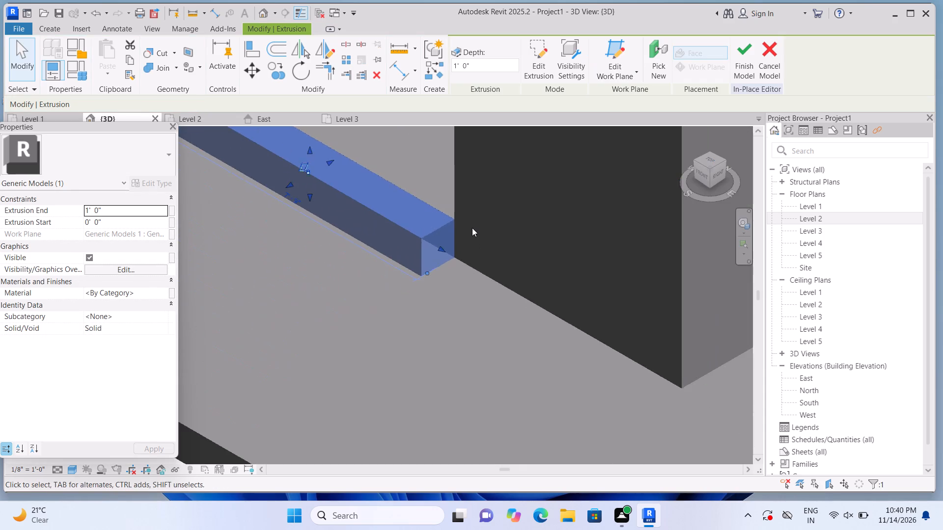
pyautogui.scroll(-7, 472, 228)
pyautogui.scroll(5, 470, 238)
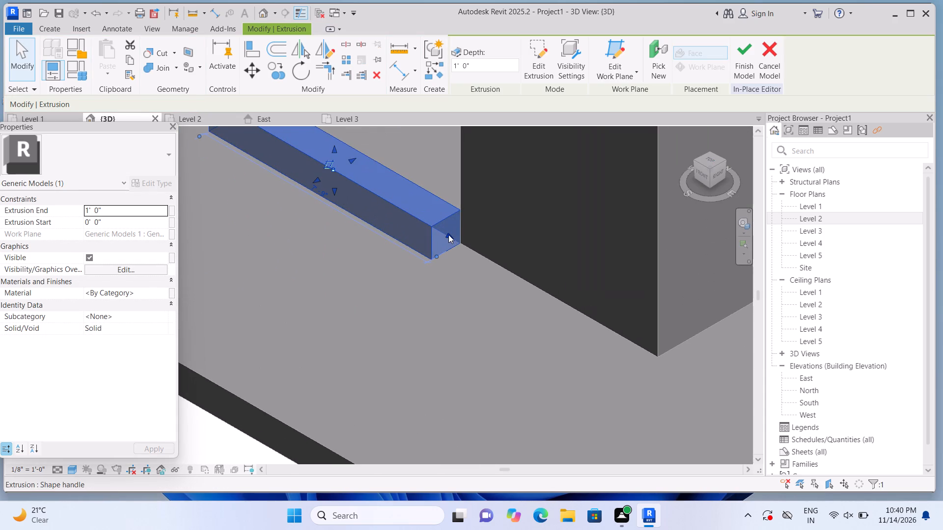
pyautogui.moveTo(448, 235); pyautogui.dragTo(589, 313)
pyautogui.scroll(-6, 589, 312)
pyautogui.scroll(-3, 479, 293)
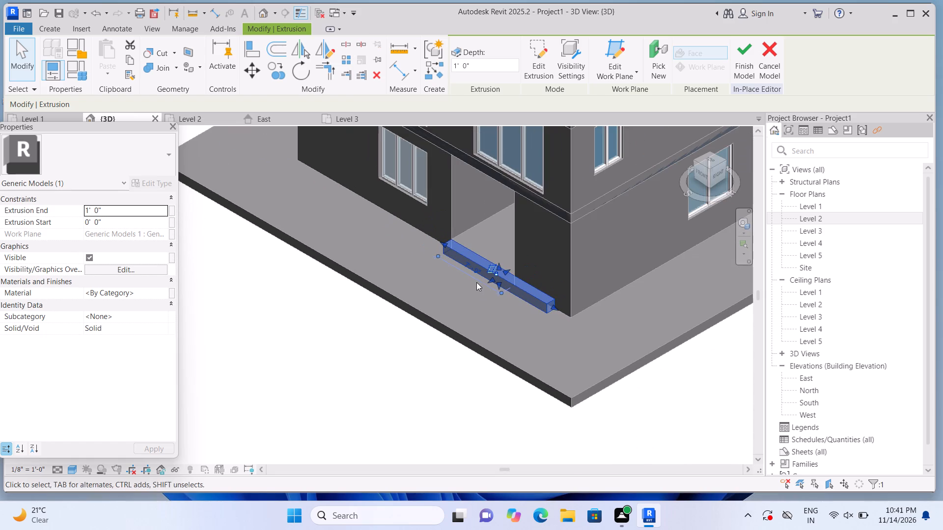
# Lower the step's top slightly below the entrance slab and stretch its front face outward to a depth of about 1'-8".
pyautogui.scroll(9, 471, 275)
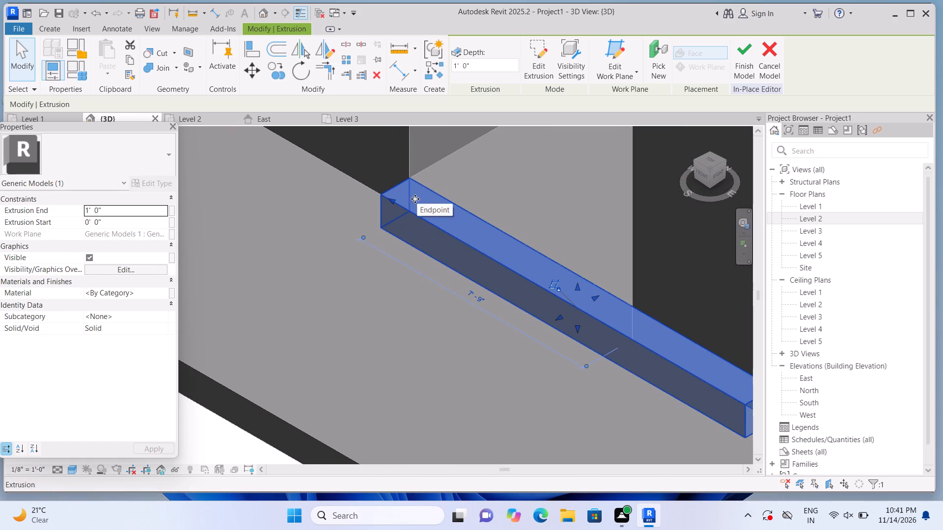
pyautogui.scroll(1, 526, 310)
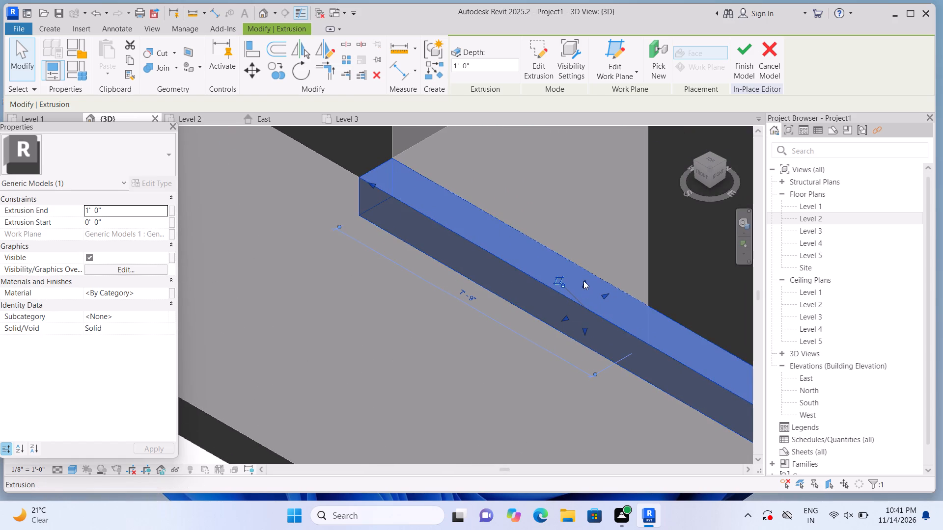
pyautogui.moveTo(583, 281); pyautogui.dragTo(581, 299)
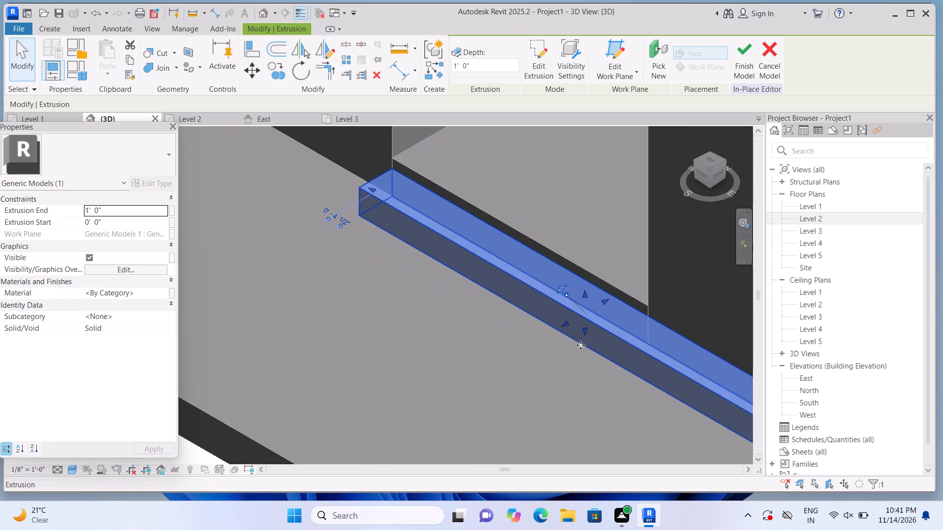
pyautogui.moveTo(585, 293); pyautogui.dragTo(585, 306)
pyautogui.moveTo(566, 326); pyautogui.dragTo(562, 329)
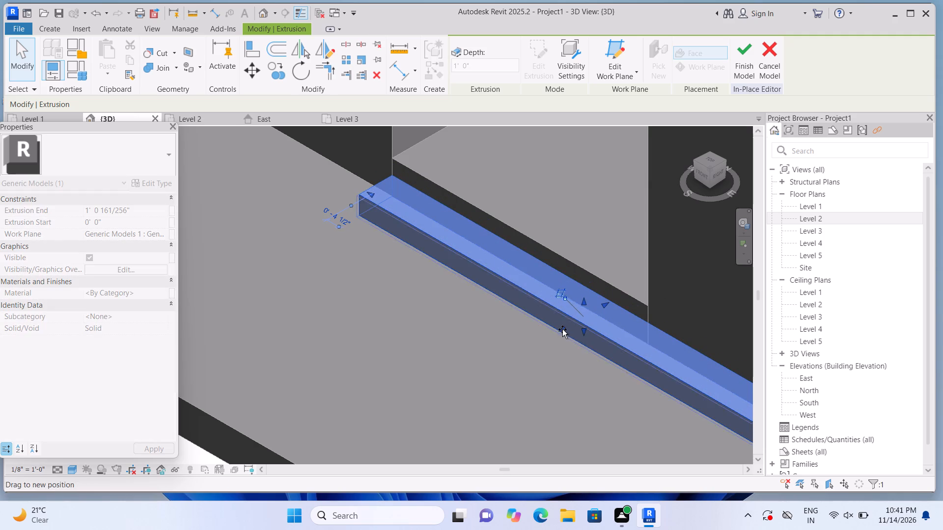
pyautogui.moveTo(562, 329); pyautogui.dragTo(544, 336)
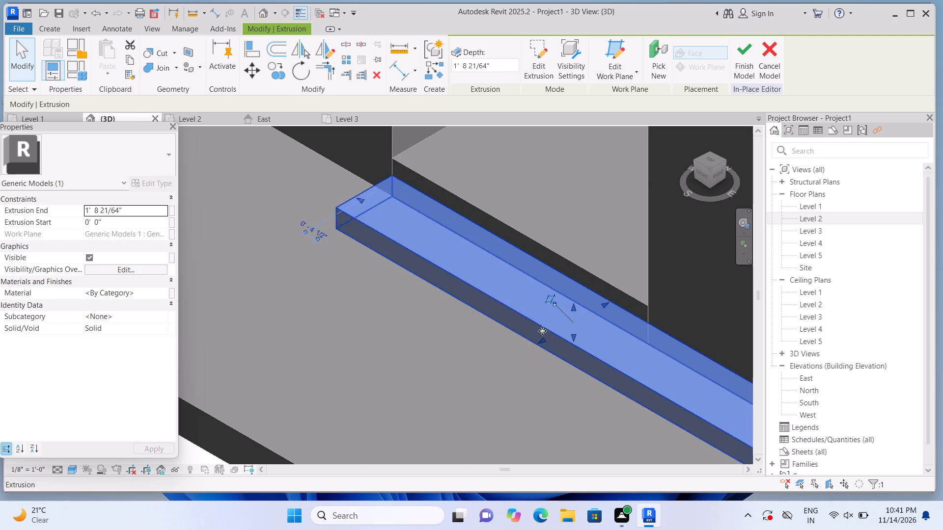
pyautogui.scroll(-4, 541, 329)
pyautogui.click(366, 426)
# Examine the reshaped entrance step and the rest of the building in 3D from the front, side and close up.
pyautogui.scroll(-1, 370, 408)
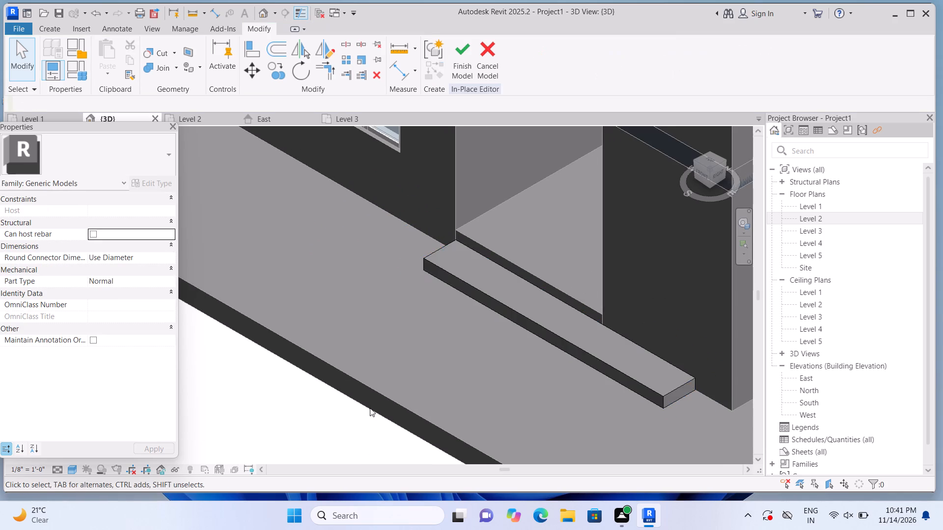
pyautogui.scroll(-7, 370, 408)
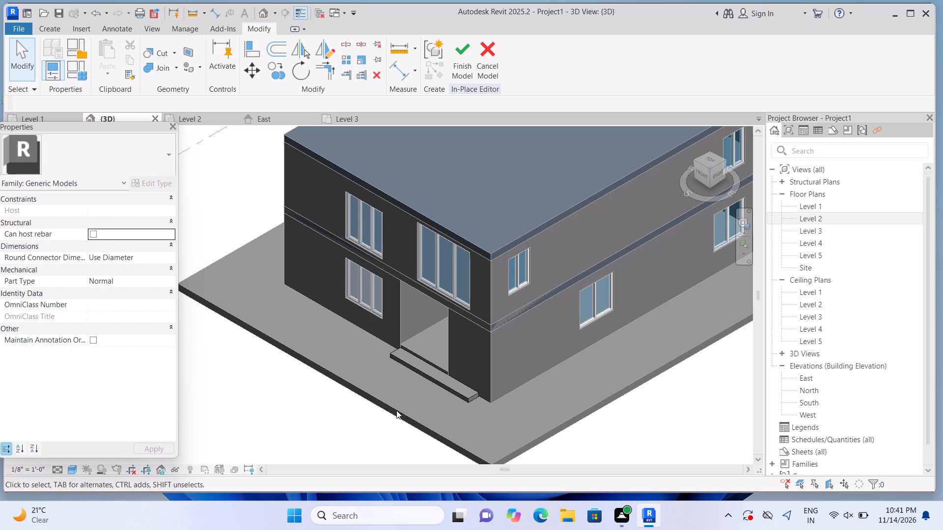
pyautogui.scroll(3, 396, 410)
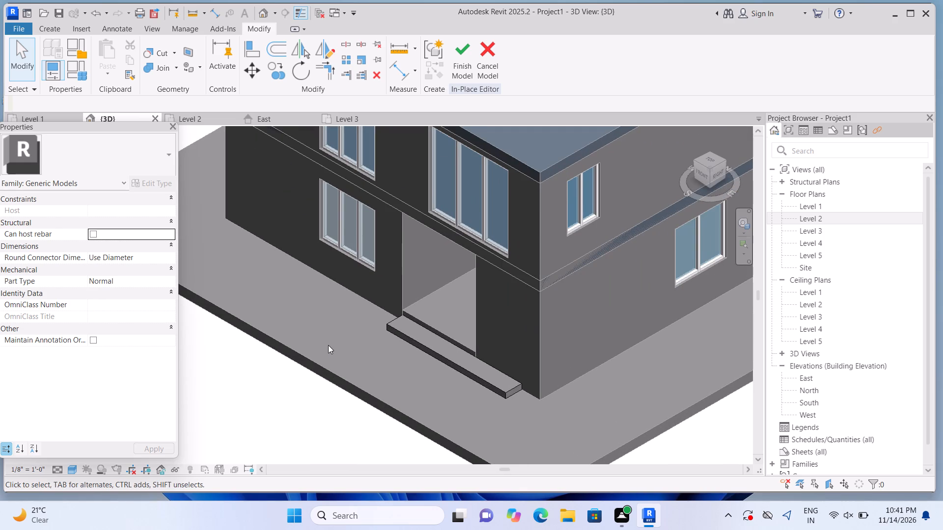
pyautogui.keyDown('shift'); pyautogui.scroll(1, 328, 345); pyautogui.keyUp('shift')
pyautogui.keyDown('shift'); pyautogui.moveTo(328, 345); pyautogui.dragTo(460, 326, button='middle'); pyautogui.keyUp('shift')
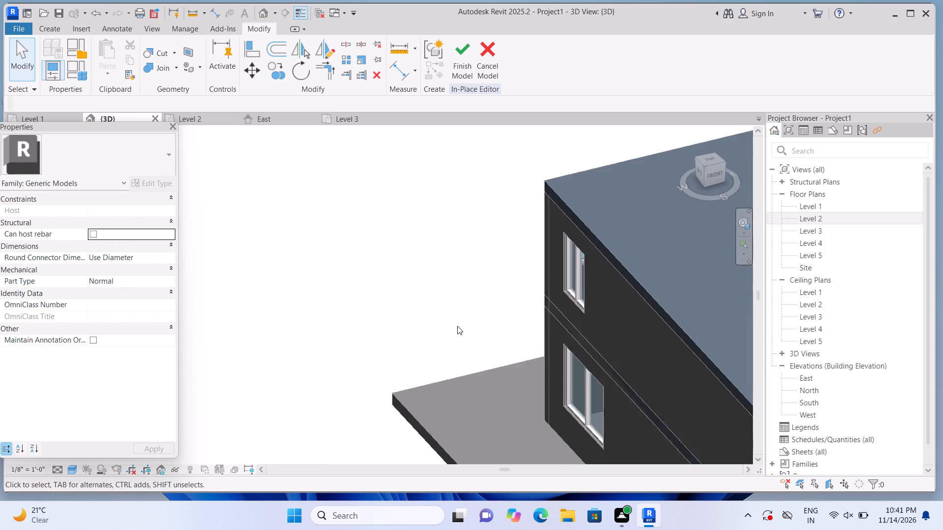
pyautogui.scroll(-11, 457, 326)
pyautogui.keyDown('shift'); pyautogui.moveTo(327, 378); pyautogui.dragTo(412, 378, button='middle'); pyautogui.keyUp('shift')
pyautogui.scroll(1, 460, 378)
pyautogui.moveTo(459, 376); pyautogui.dragTo(159, 296, button='middle')
pyautogui.scroll(2, 388, 287)
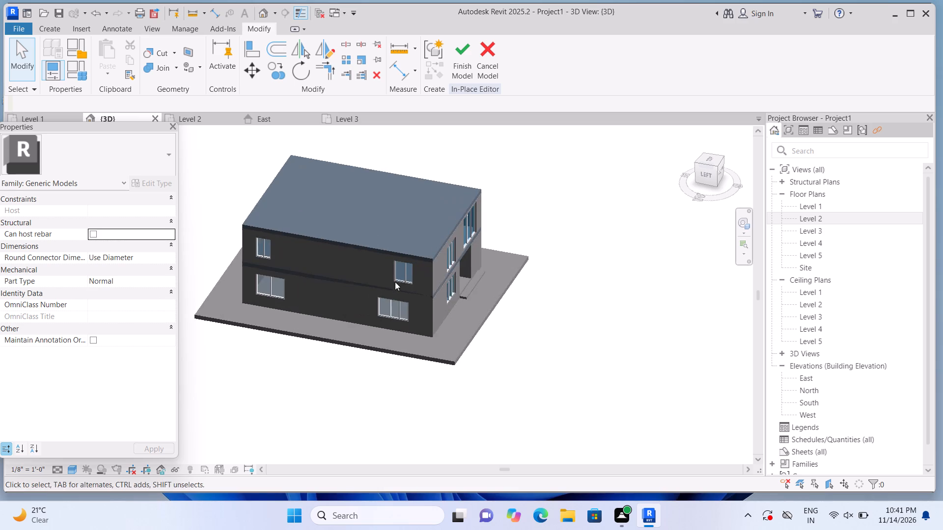
pyautogui.scroll(11, 479, 288)
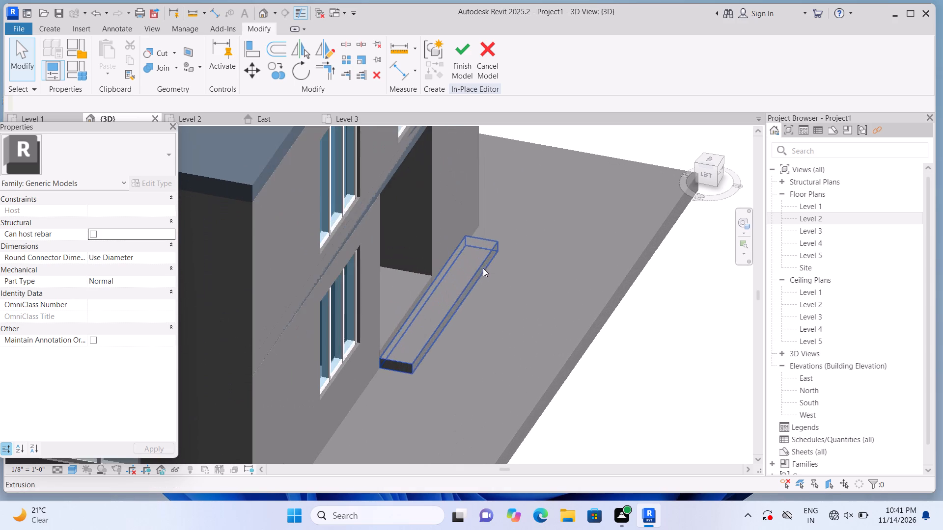
pyautogui.scroll(1, 478, 256)
pyautogui.middleClick(508, 187)
pyautogui.scroll(1, 508, 205)
pyautogui.moveTo(503, 200); pyautogui.dragTo(470, 160, button='middle')
pyautogui.scroll(-1, 471, 151)
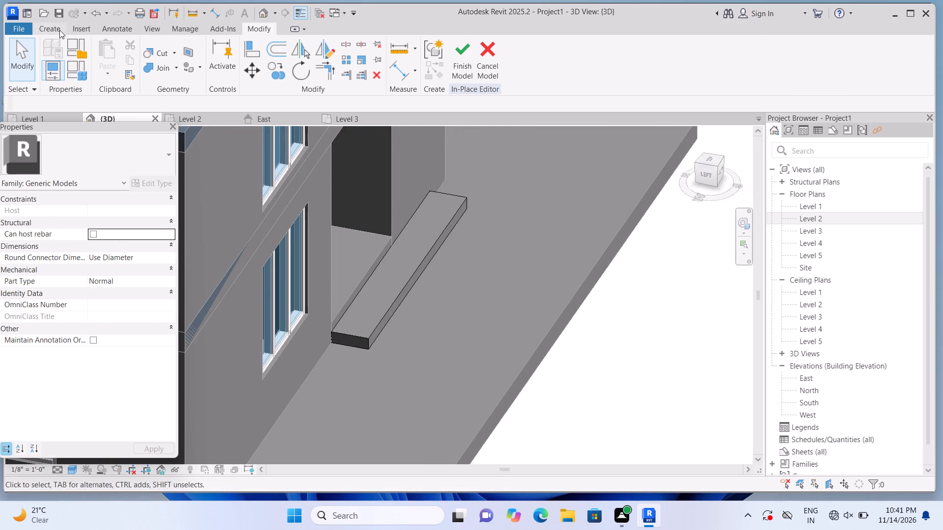
# Extrude a rectangle 1'-0" out from the entrance step's front face, sketched on that face over its full length and height.
pyautogui.click(59, 30)
pyautogui.click(120, 44)
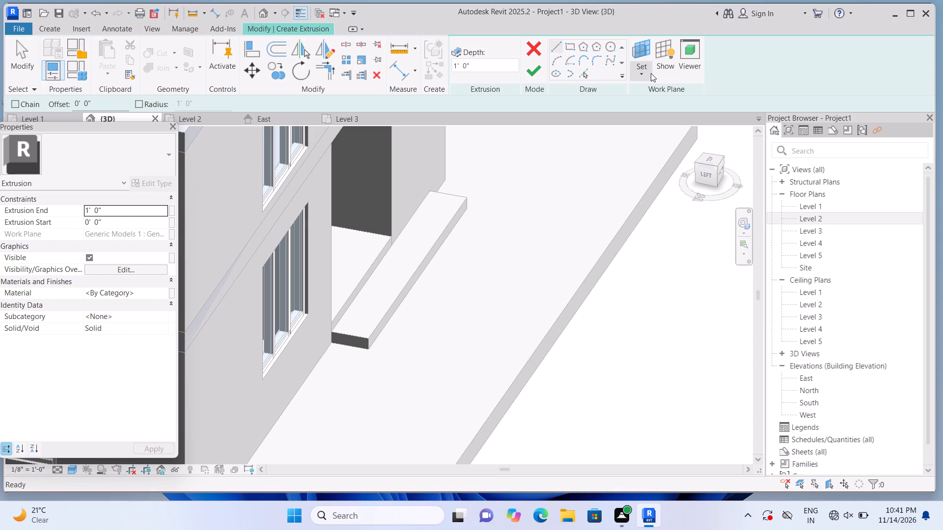
pyautogui.click(647, 69)
pyautogui.click(655, 111)
pyautogui.scroll(3, 424, 274)
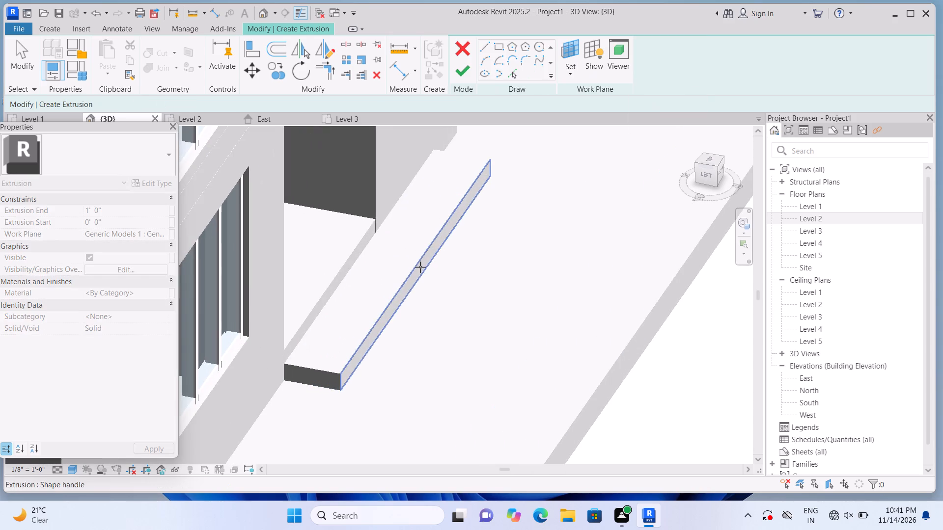
pyautogui.click(420, 267)
pyautogui.click(573, 48)
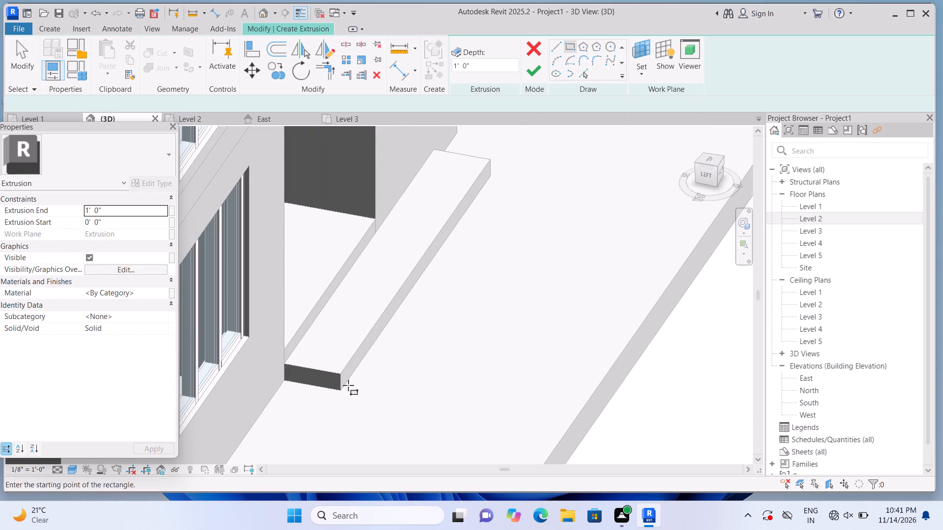
pyautogui.scroll(2, 338, 397)
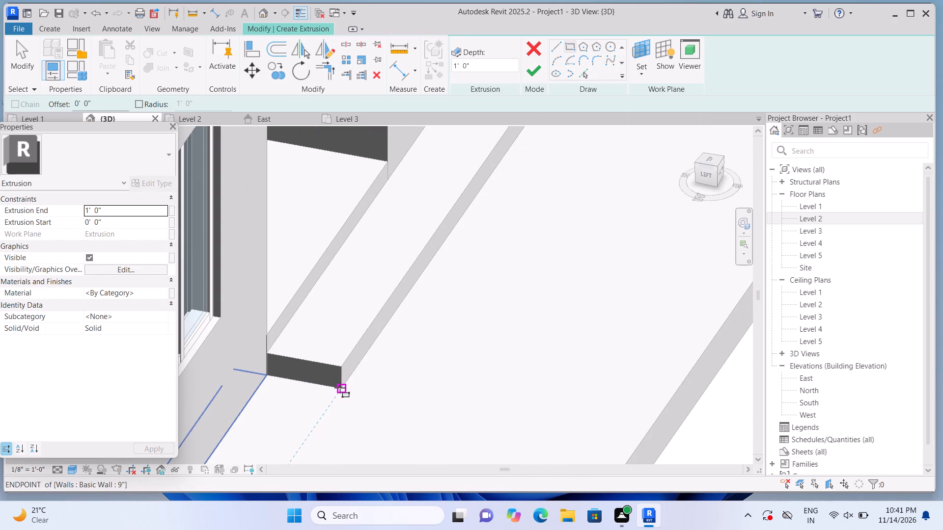
pyautogui.moveTo(340, 387); pyautogui.dragTo(343, 381)
pyautogui.moveTo(439, 219); pyautogui.dragTo(169, 377, button='middle')
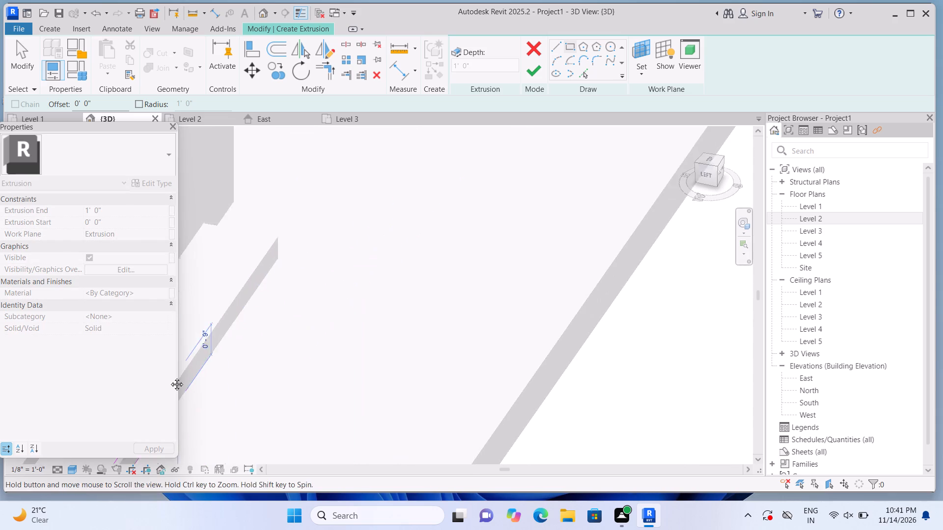
pyautogui.moveTo(169, 377); pyautogui.dragTo(167, 376, button='middle')
pyautogui.moveTo(234, 283); pyautogui.dragTo(467, 236, button='middle')
pyautogui.scroll(2, 472, 230)
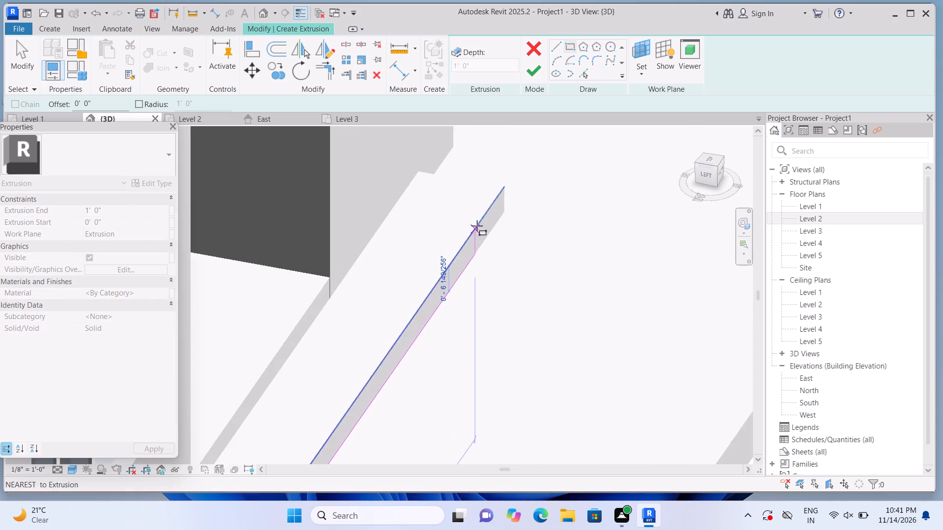
pyautogui.scroll(5, 477, 226)
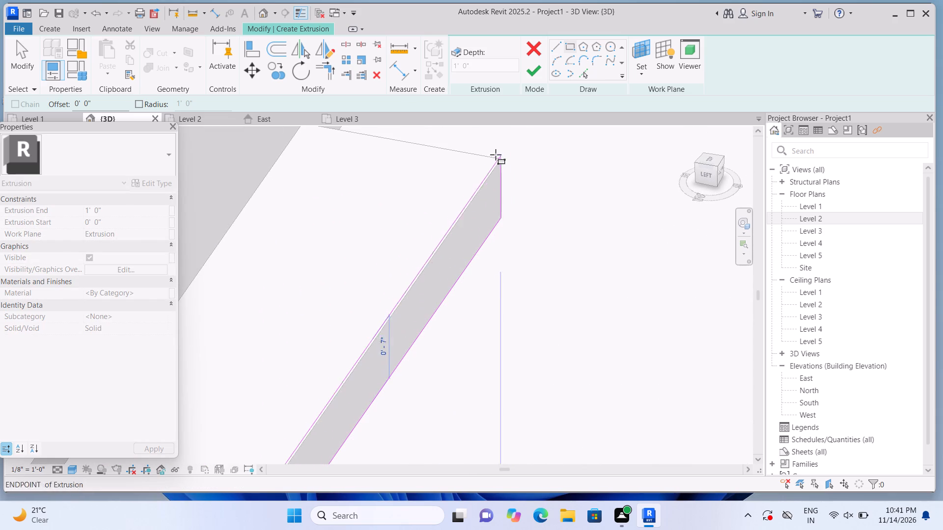
pyautogui.scroll(5, 505, 156)
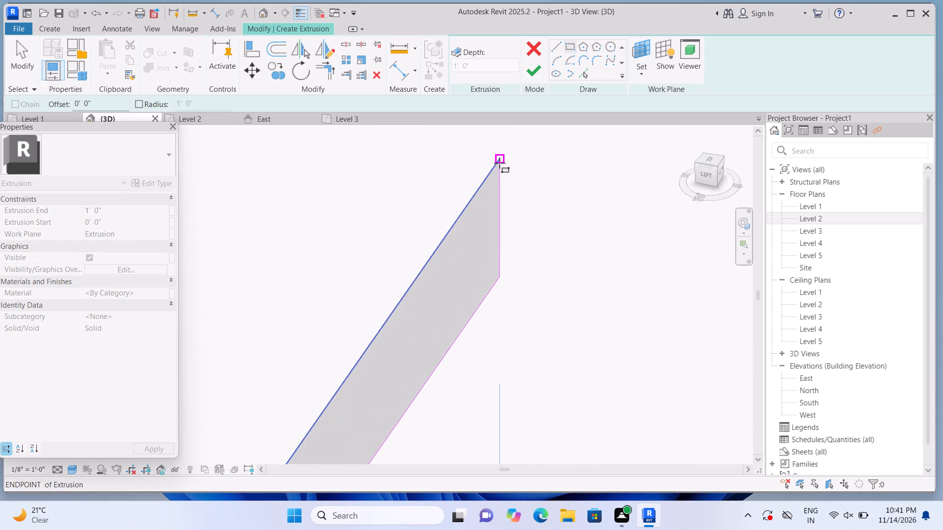
pyautogui.click(499, 163)
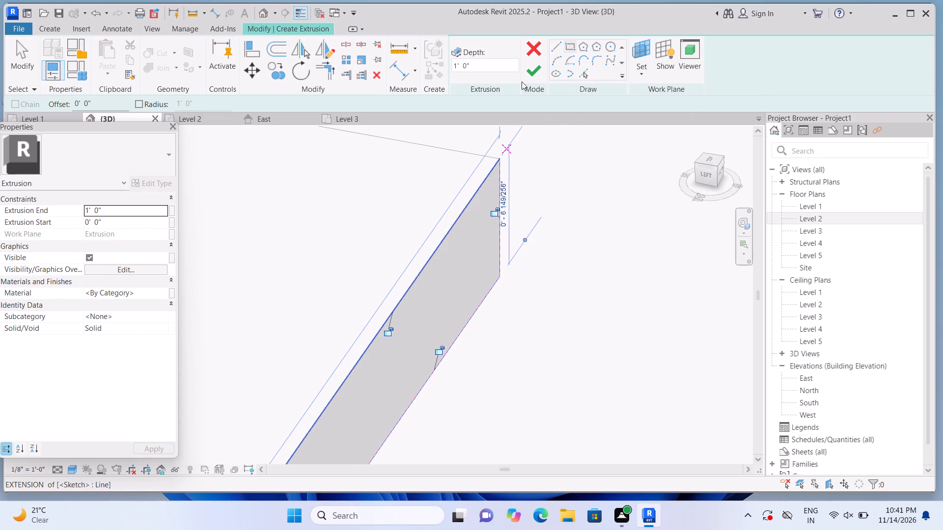
pyautogui.click(529, 65)
# Lower the top of the new outer extrusion to roughly half the first step's height, forming a second, lower tread.
pyautogui.scroll(-11, 580, 215)
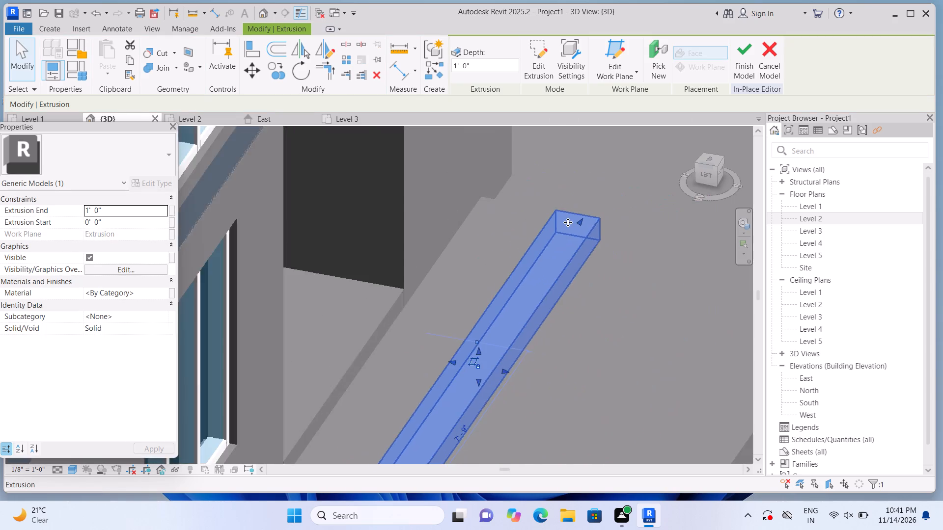
pyautogui.scroll(-7, 568, 222)
pyautogui.scroll(4, 568, 239)
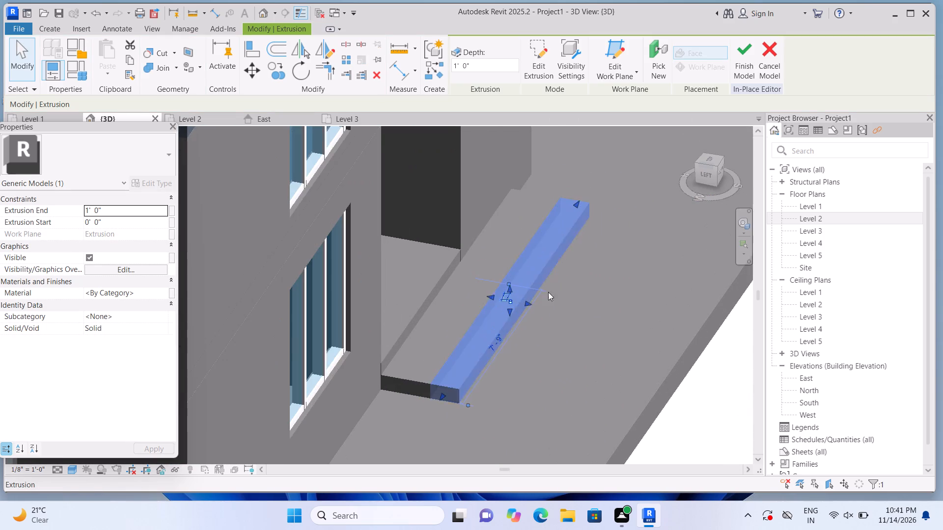
pyautogui.scroll(2, 547, 292)
pyautogui.moveTo(544, 286); pyautogui.dragTo(545, 235, button='middle')
pyautogui.scroll(2, 544, 235)
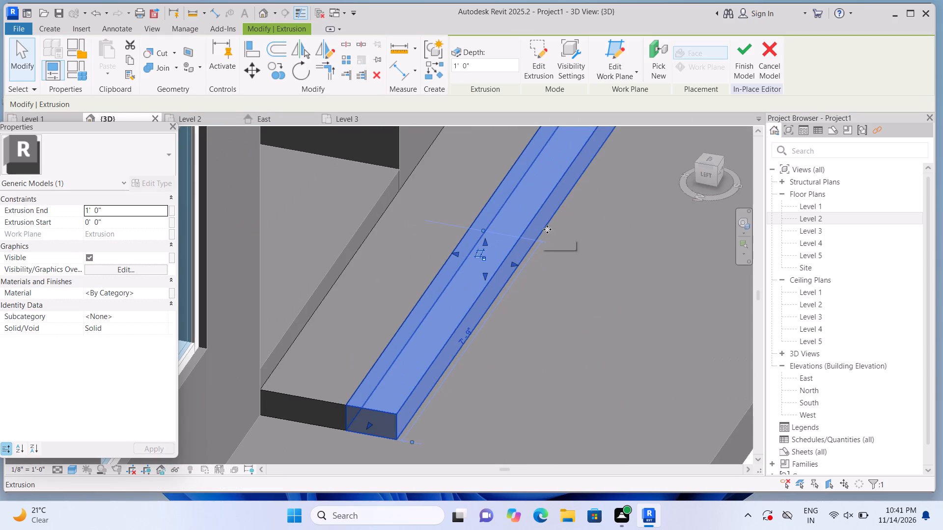
pyautogui.scroll(-5, 553, 226)
pyautogui.scroll(4, 539, 233)
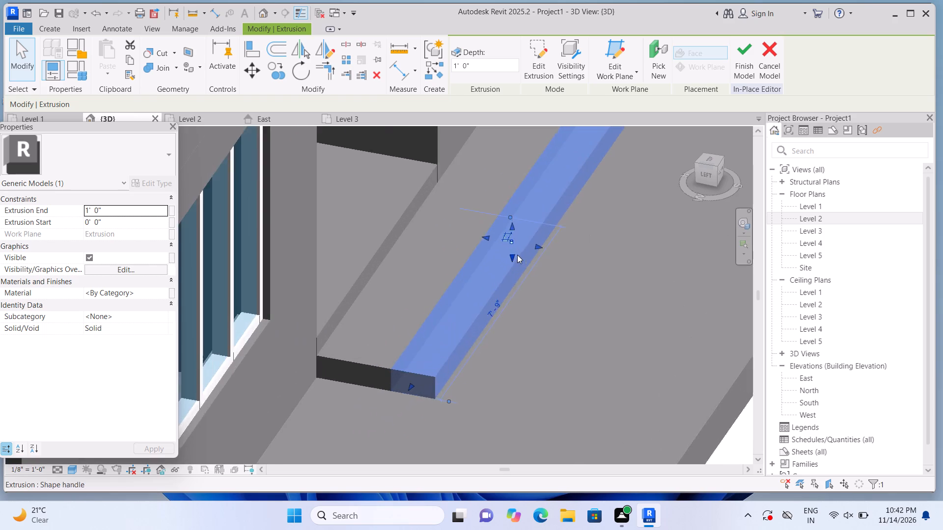
pyautogui.scroll(5, 517, 255)
pyautogui.moveTo(506, 203); pyautogui.dragTo(508, 214)
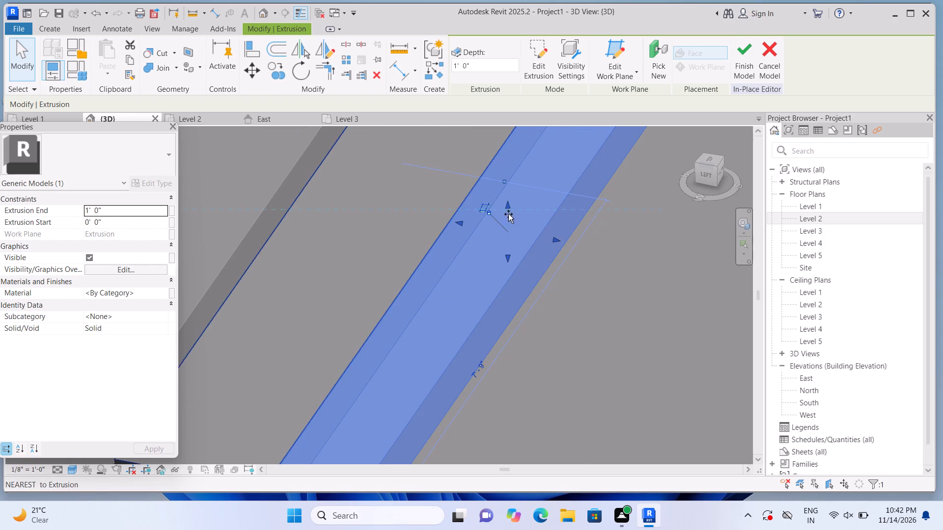
pyautogui.moveTo(508, 214); pyautogui.dragTo(516, 237)
pyautogui.scroll(-5, 517, 229)
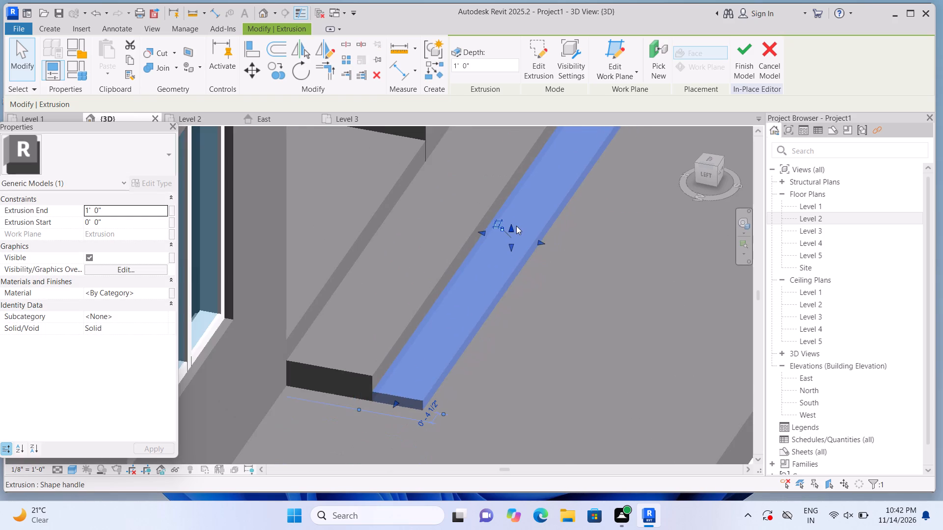
pyautogui.scroll(-3, 516, 226)
pyautogui.click(664, 406)
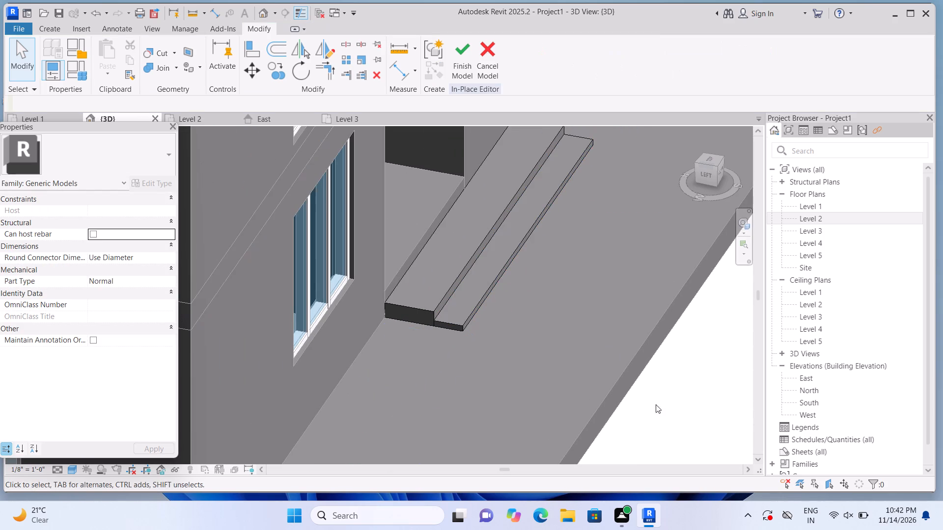
pyautogui.scroll(-1, 530, 381)
pyautogui.moveTo(538, 339); pyautogui.dragTo(500, 372, button='middle')
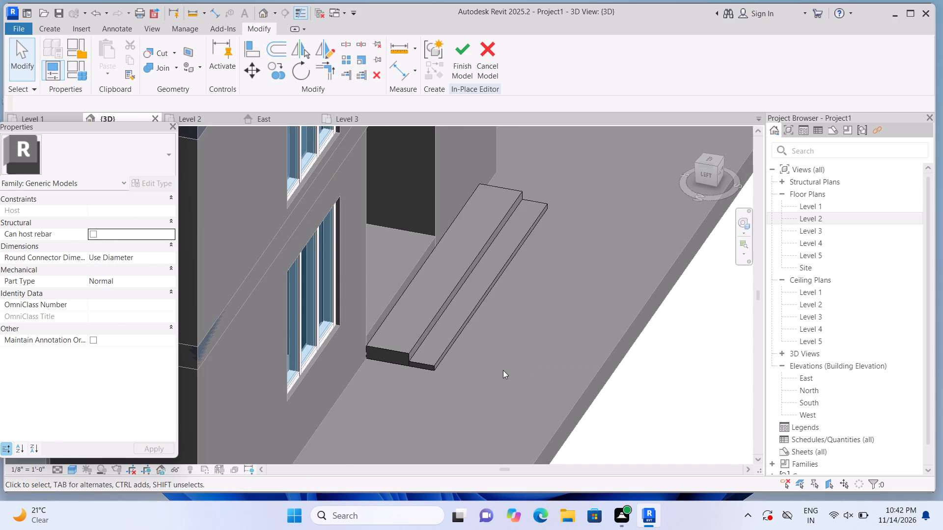
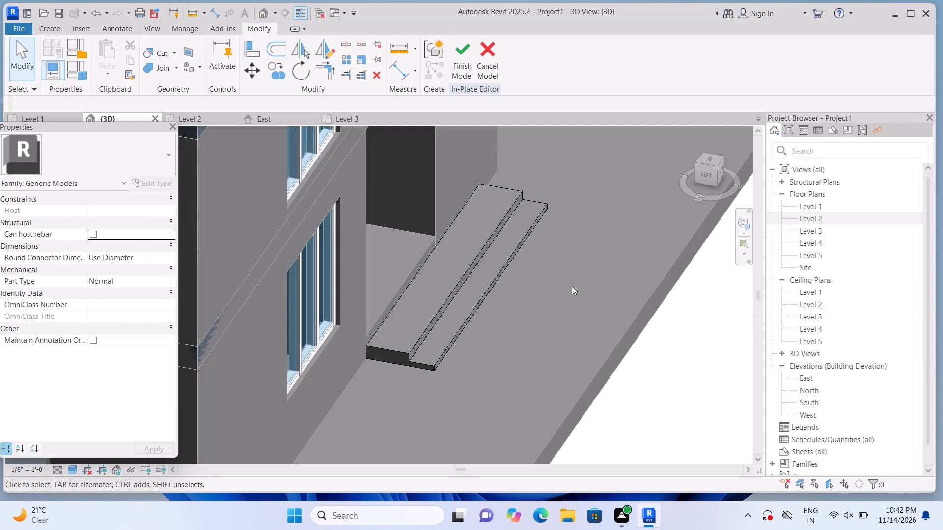
# Start an Extrusion in the in-place model and pick the lowest entrance step's front face as its work plane.
pyautogui.keyDown('shift'); pyautogui.moveTo(631, 412); pyautogui.dragTo(626, 413, button='middle'); pyautogui.keyUp('shift')
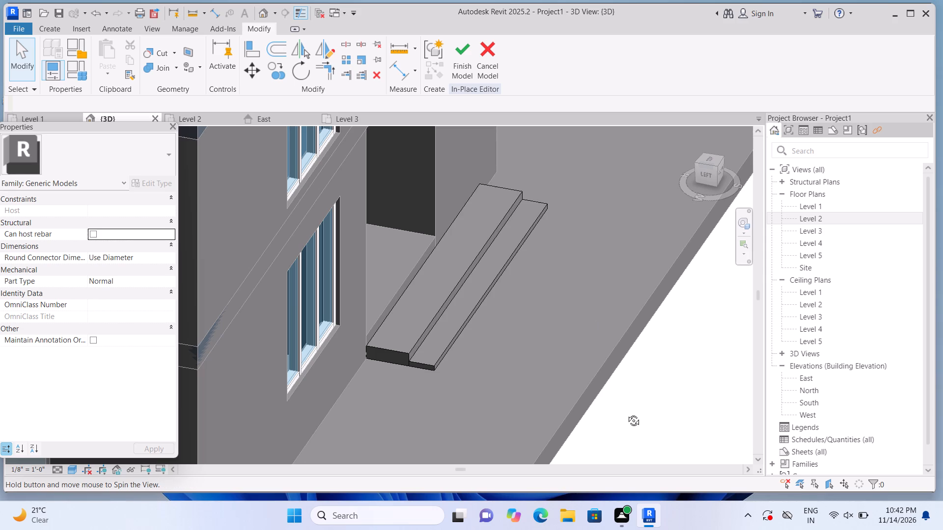
pyautogui.keyDown('shift'); pyautogui.moveTo(626, 413); pyautogui.dragTo(522, 407, button='middle'); pyautogui.keyUp('shift')
pyautogui.scroll(-5, 604, 345)
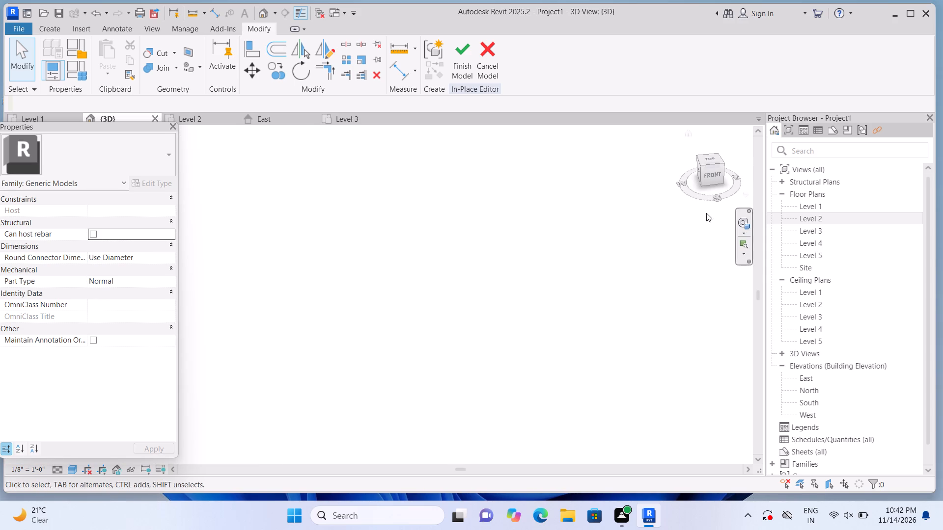
pyautogui.click(690, 132)
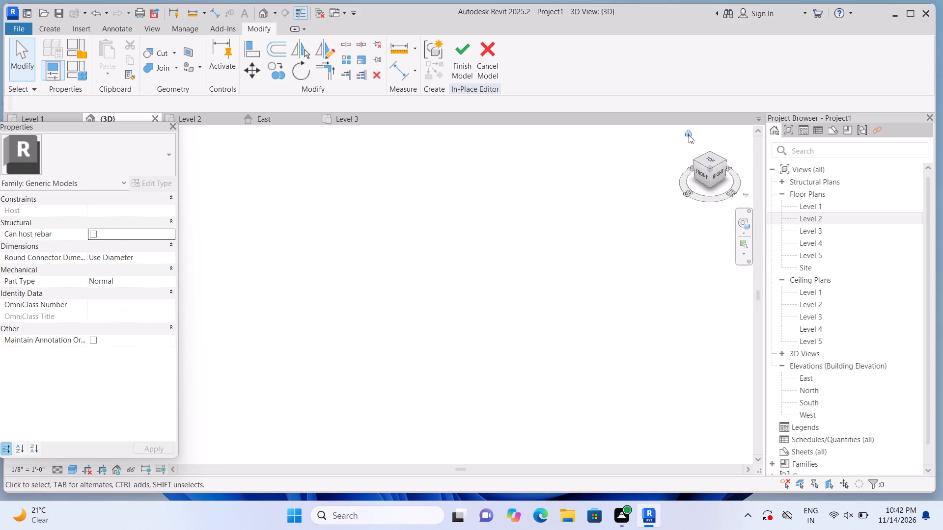
pyautogui.scroll(5, 209, 355)
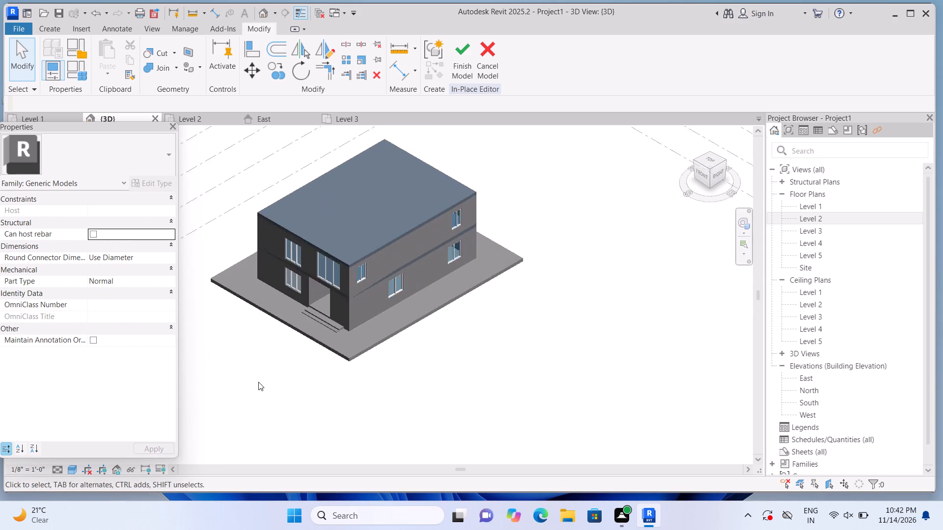
pyautogui.scroll(6, 258, 382)
pyautogui.moveTo(333, 334); pyautogui.dragTo(310, 360, button='middle')
pyautogui.scroll(2, 385, 340)
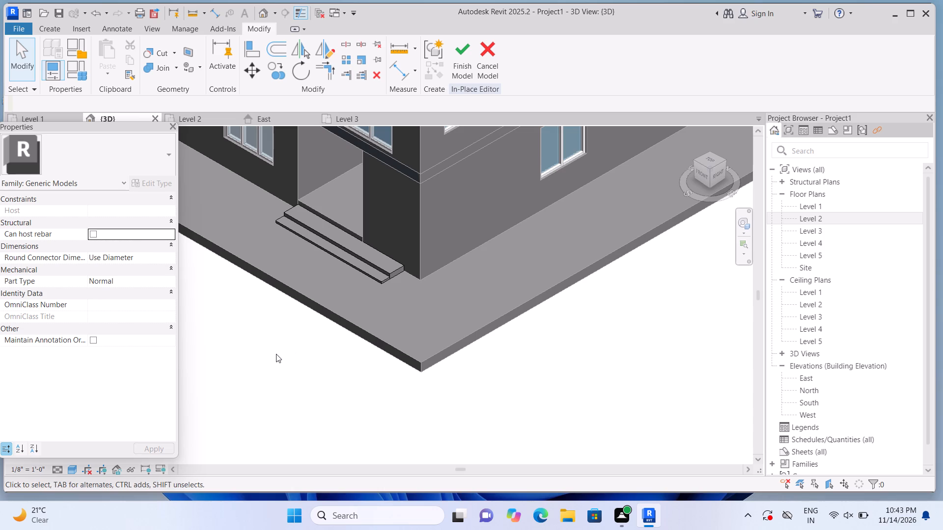
pyautogui.scroll(7, 383, 299)
pyautogui.scroll(-1, 362, 269)
pyautogui.moveTo(346, 290); pyautogui.dragTo(361, 313, button='middle')
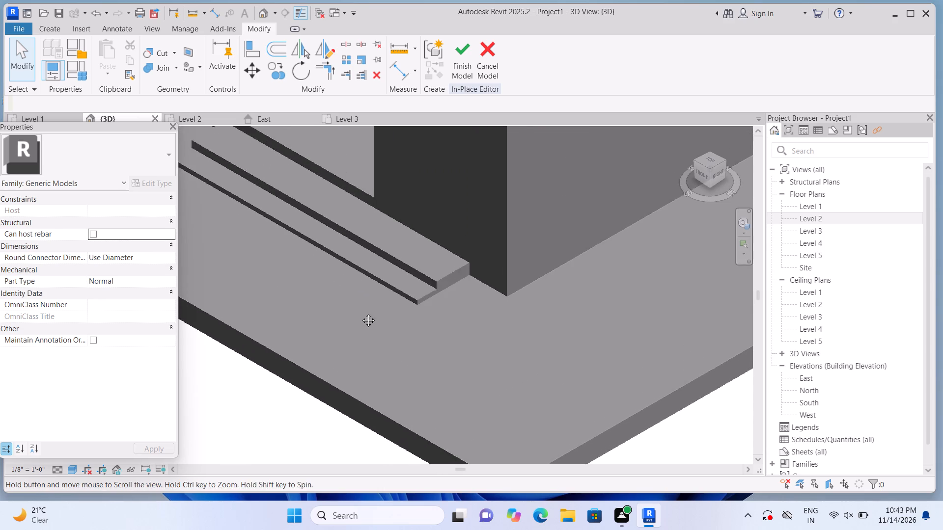
pyautogui.moveTo(361, 313); pyautogui.dragTo(399, 356, button='middle')
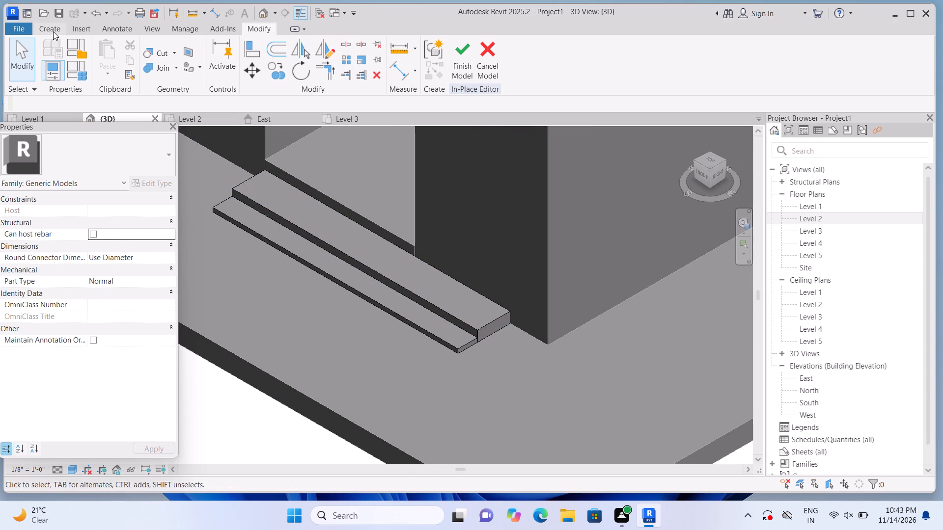
pyautogui.click(53, 31)
pyautogui.click(118, 55)
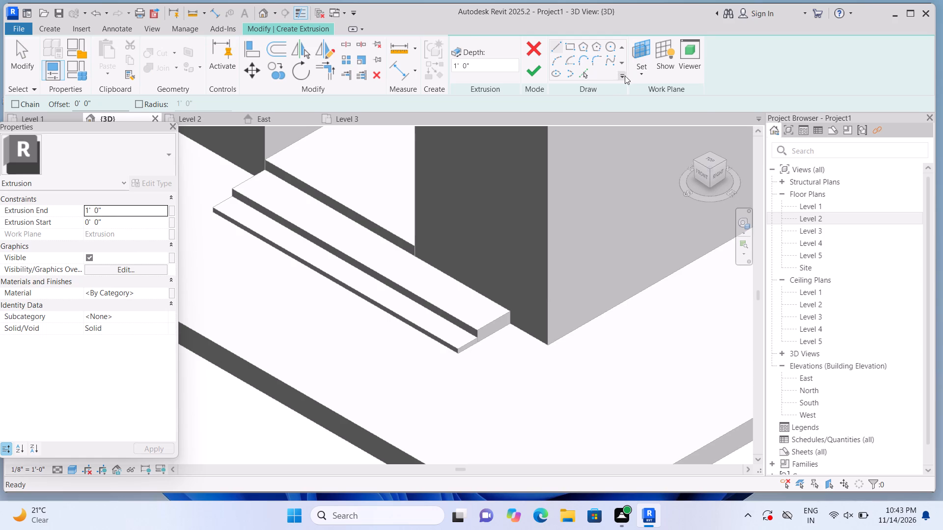
pyautogui.click(640, 74)
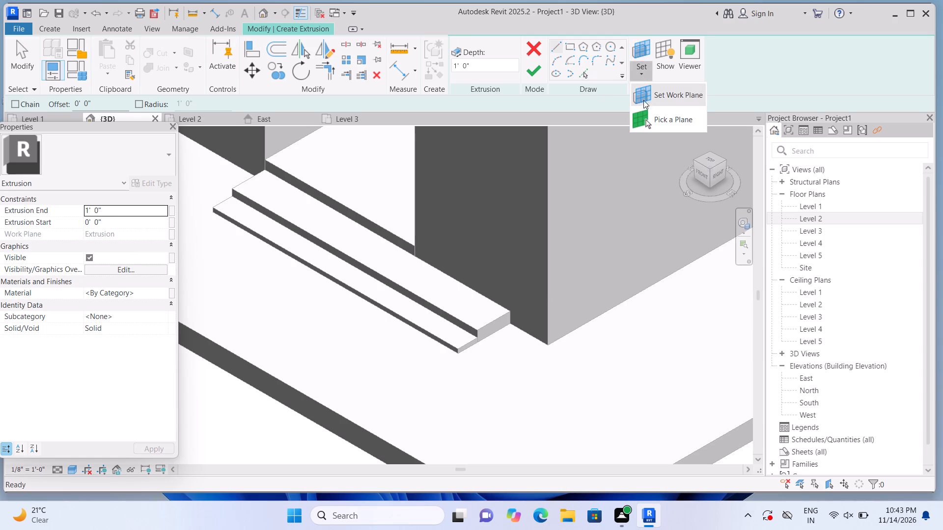
pyautogui.click(647, 112)
pyautogui.scroll(1, 410, 254)
pyautogui.scroll(2, 386, 319)
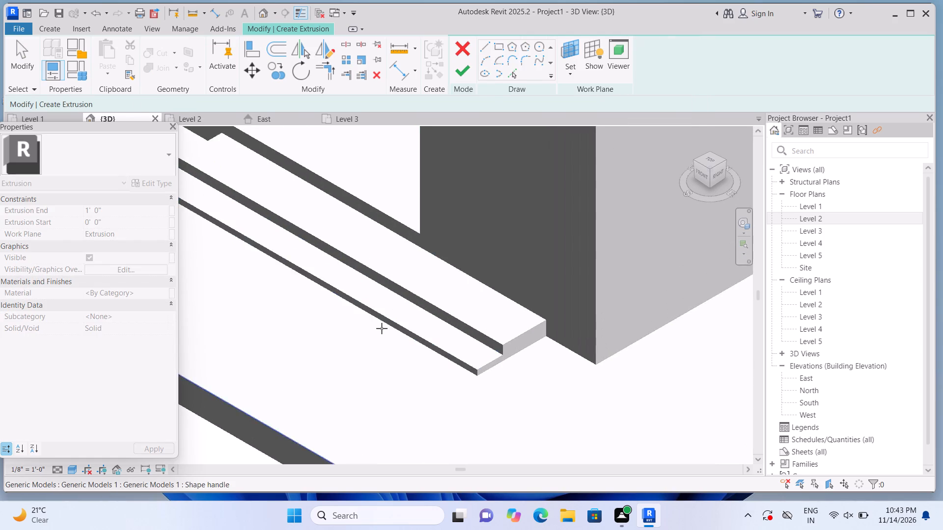
pyautogui.scroll(3, 382, 328)
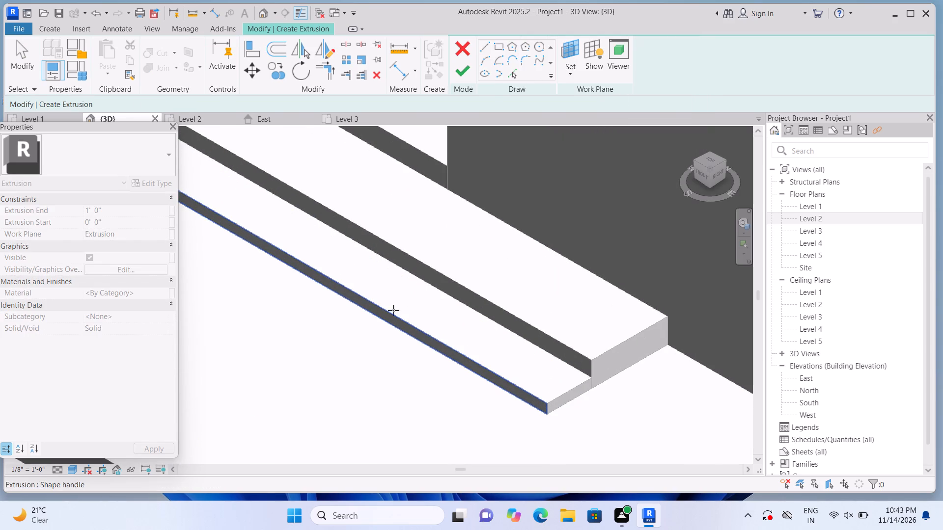
pyautogui.click(393, 309)
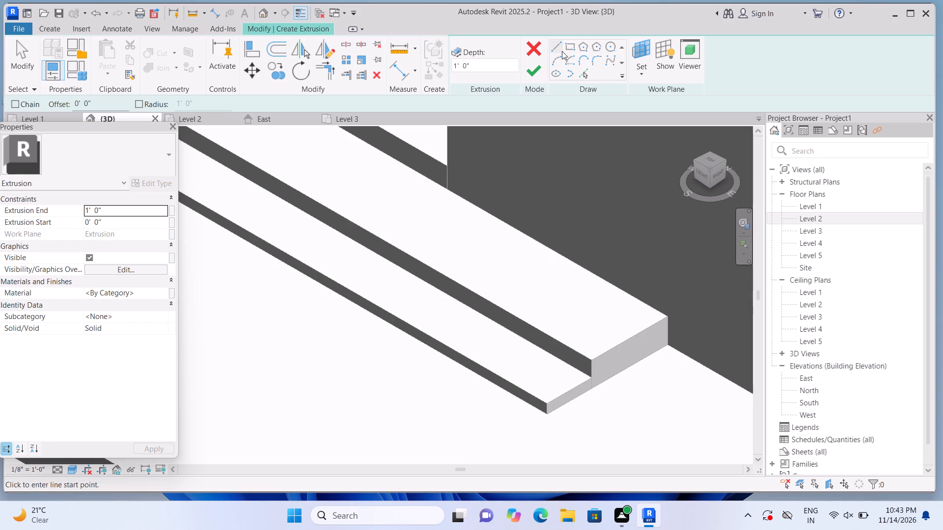
# Trace the lowest step's front face with a rectangle about 12'-8" by 2 1/2" and finish it as a 1'-0" deep extrusion.
pyautogui.click(575, 43)
pyautogui.scroll(1, 325, 302)
pyautogui.moveTo(333, 307); pyautogui.dragTo(427, 329, button='middle')
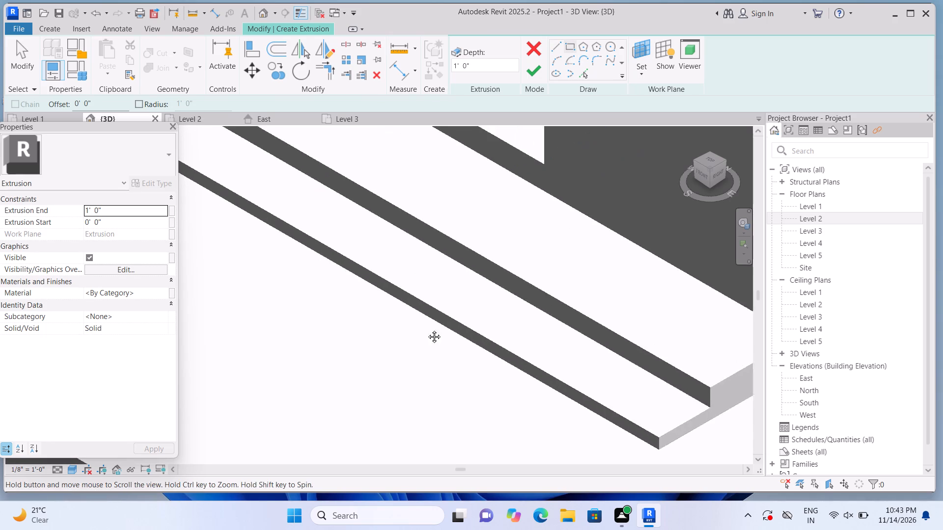
pyautogui.moveTo(427, 329); pyautogui.dragTo(473, 361, button='middle')
pyautogui.moveTo(483, 369); pyautogui.dragTo(492, 372, button='middle')
pyautogui.moveTo(497, 372); pyautogui.dragTo(512, 381, button='middle')
pyautogui.moveTo(521, 386); pyautogui.dragTo(547, 393, button='middle')
pyautogui.middleClick(584, 403)
pyautogui.middleClick(588, 406)
pyautogui.scroll(-4, 582, 398)
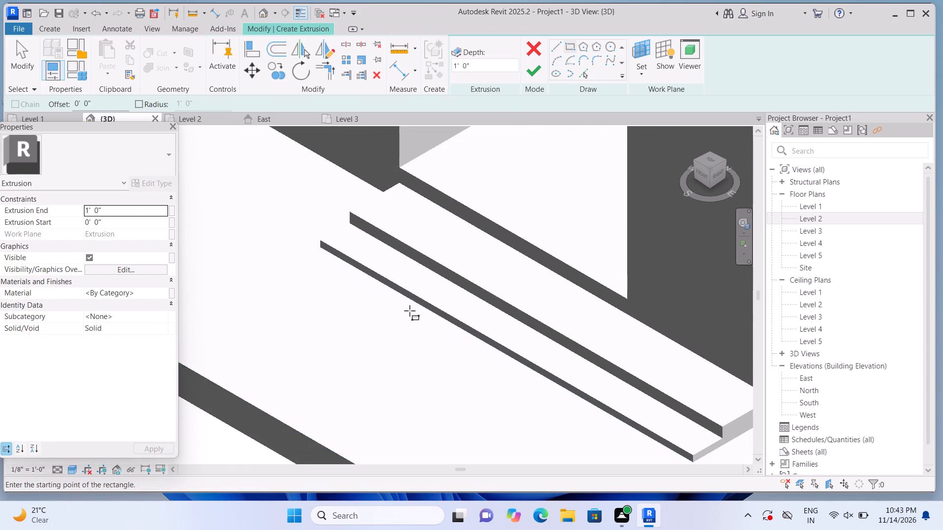
pyautogui.scroll(8, 355, 265)
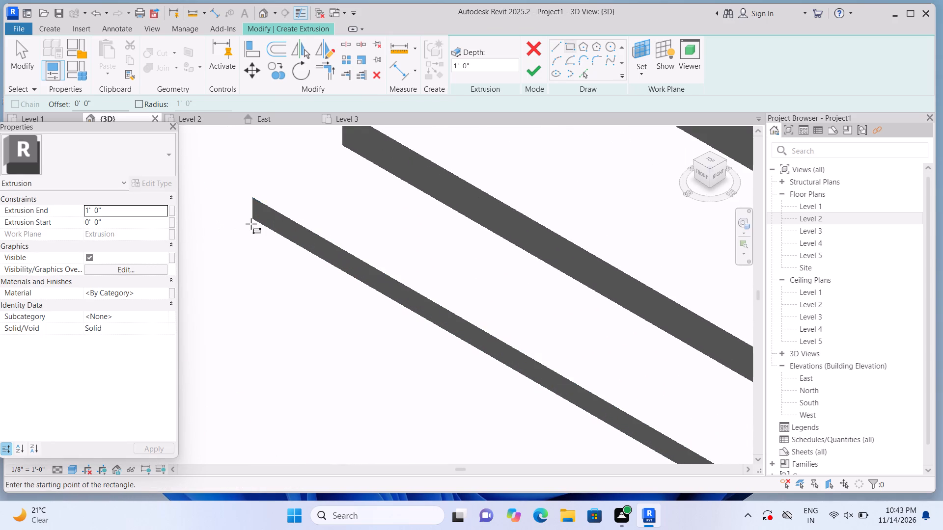
pyautogui.scroll(5, 252, 225)
pyautogui.click(254, 209)
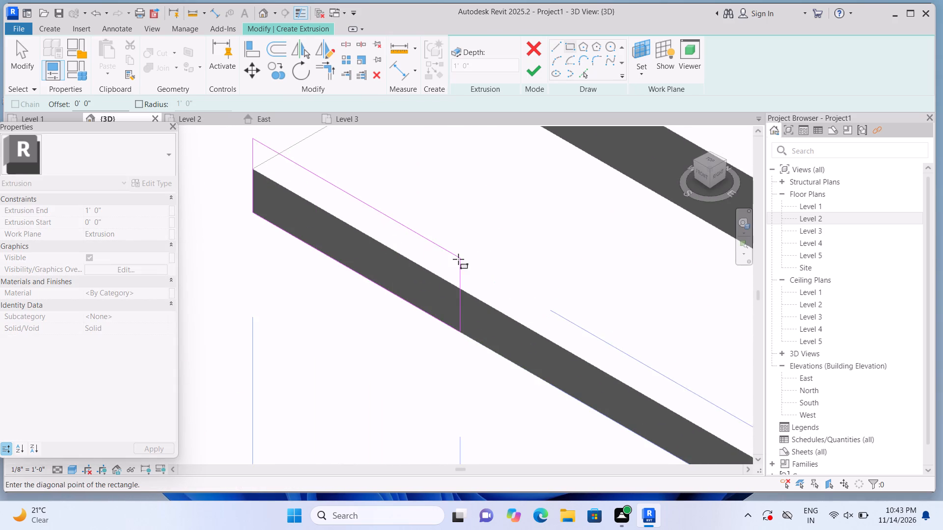
pyautogui.moveTo(369, 194); pyautogui.dragTo(301, 151, button='middle')
pyautogui.scroll(-11, 300, 152)
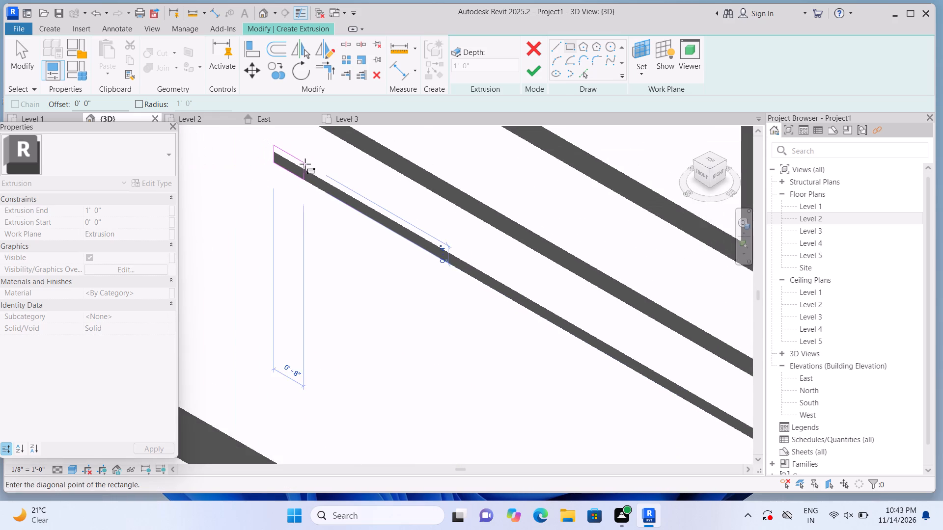
pyautogui.moveTo(460, 251); pyautogui.dragTo(335, 213, button='middle')
pyautogui.scroll(-8, 321, 188)
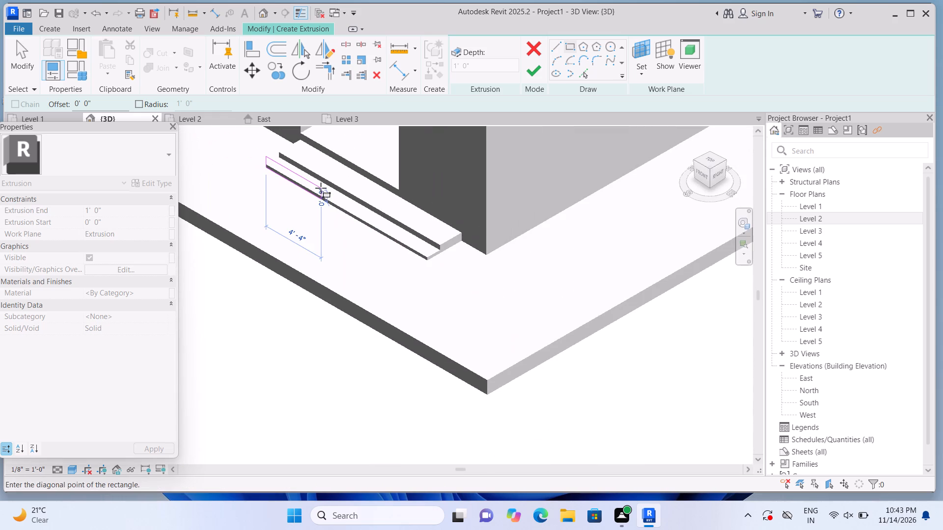
pyautogui.scroll(7, 377, 255)
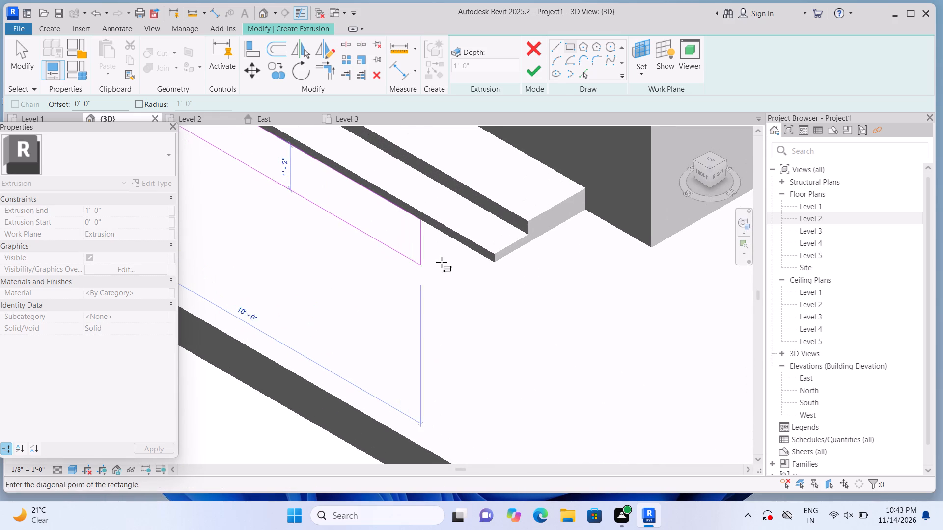
pyautogui.scroll(2, 464, 265)
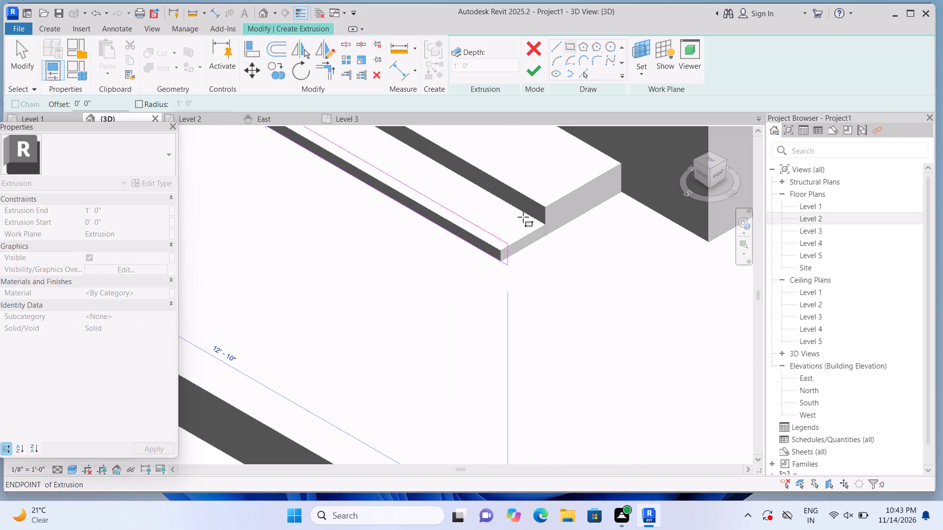
pyautogui.scroll(4, 509, 249)
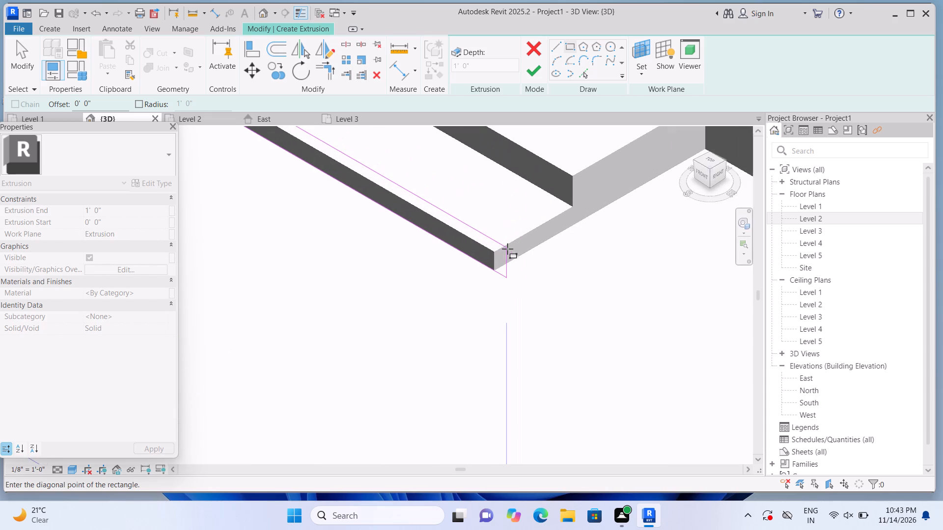
pyautogui.scroll(8, 497, 247)
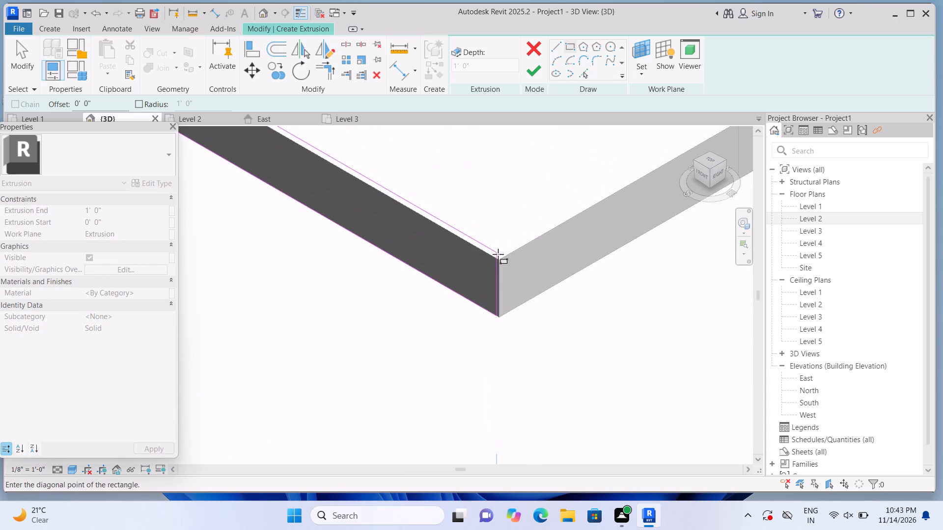
pyautogui.scroll(4, 498, 255)
pyautogui.moveTo(496, 248); pyautogui.dragTo(696, 189, button='middle')
pyautogui.scroll(3, 690, 192)
pyautogui.moveTo(686, 194); pyautogui.dragTo(432, 205, button='middle')
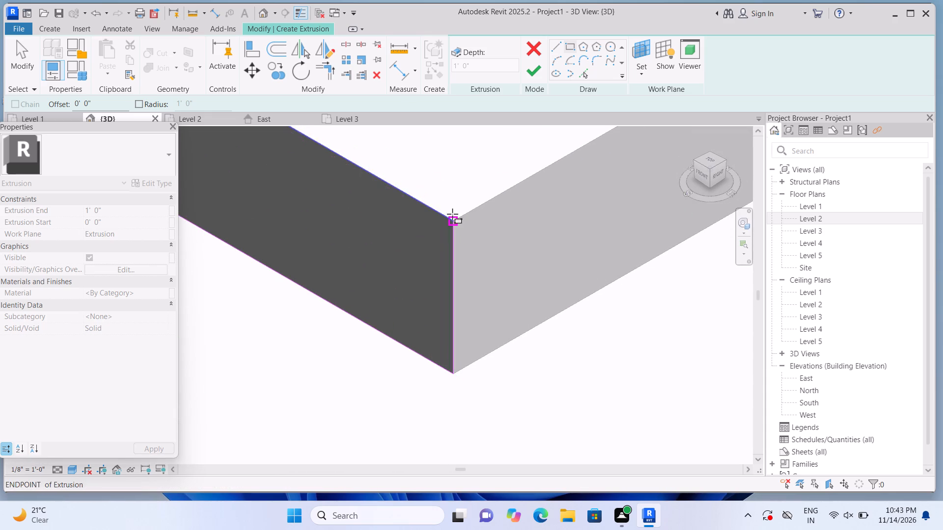
pyautogui.click(453, 221)
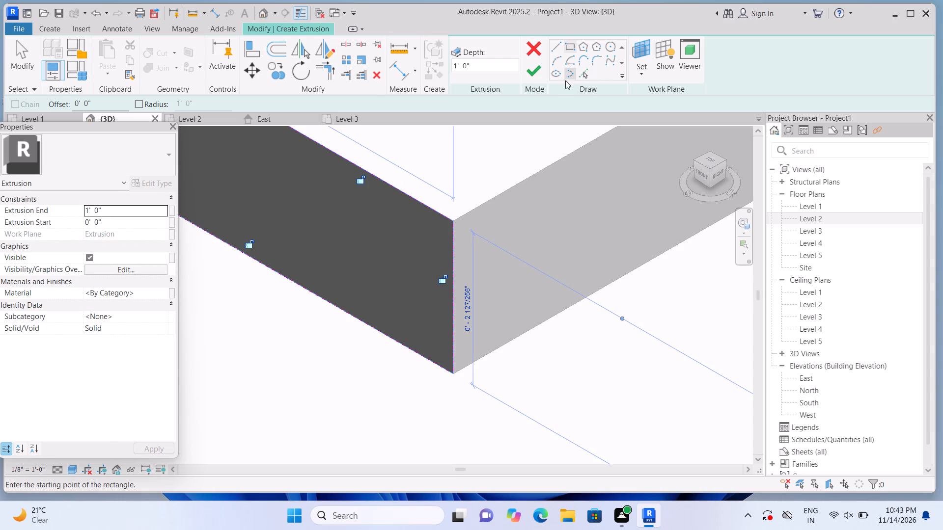
pyautogui.click(542, 73)
# Lower the new extrusion's top face so it forms a thinner tread below the adjoining step, and deselect it.
pyautogui.scroll(-5, 546, 169)
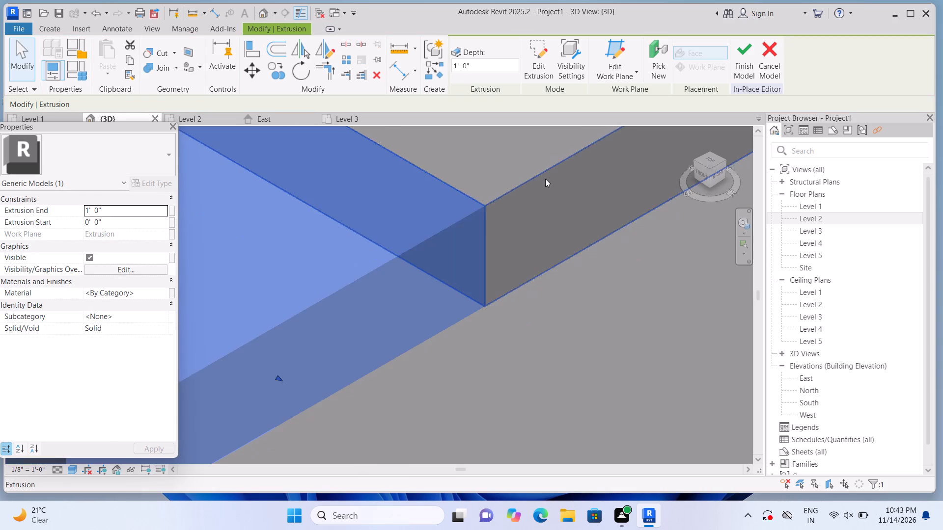
pyautogui.scroll(-20, 545, 179)
pyautogui.scroll(-3, 545, 179)
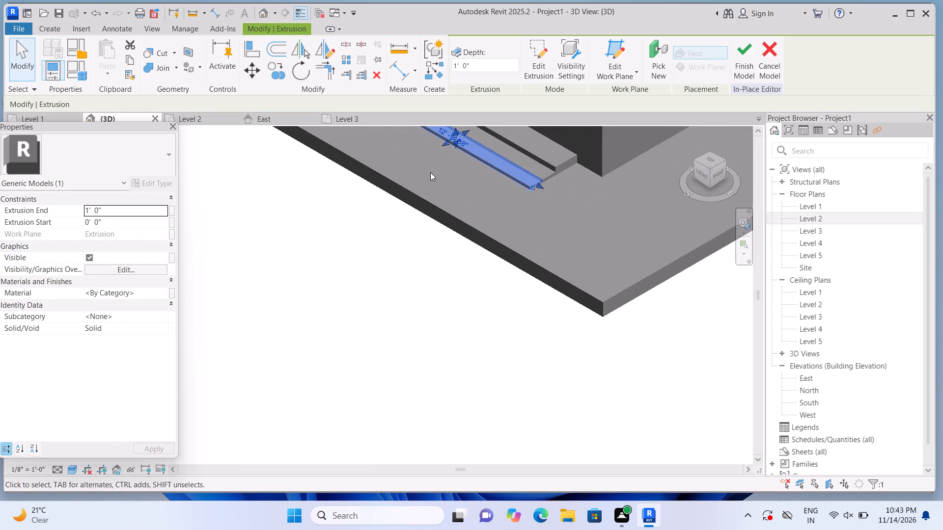
pyautogui.moveTo(428, 173); pyautogui.dragTo(367, 277, button='middle')
pyautogui.scroll(3, 370, 262)
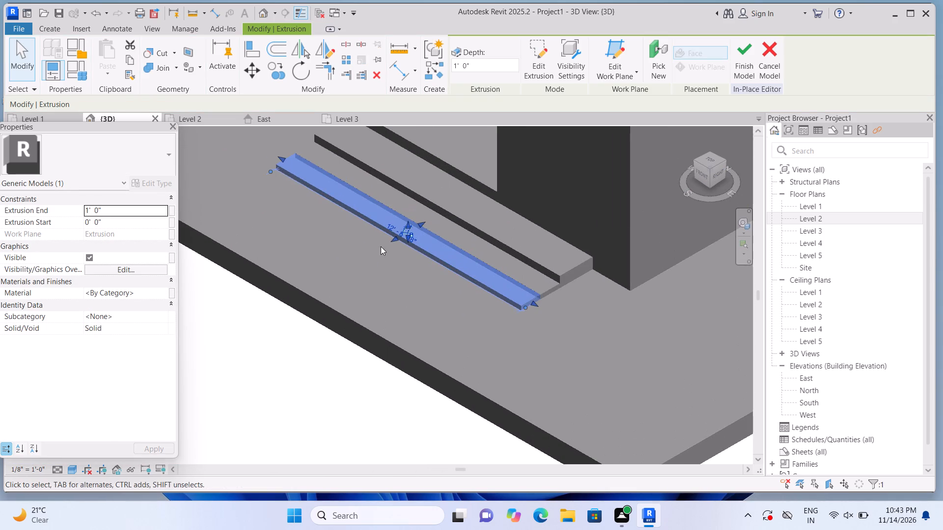
pyautogui.scroll(6, 383, 244)
pyautogui.moveTo(362, 221); pyautogui.dragTo(349, 273, button='middle')
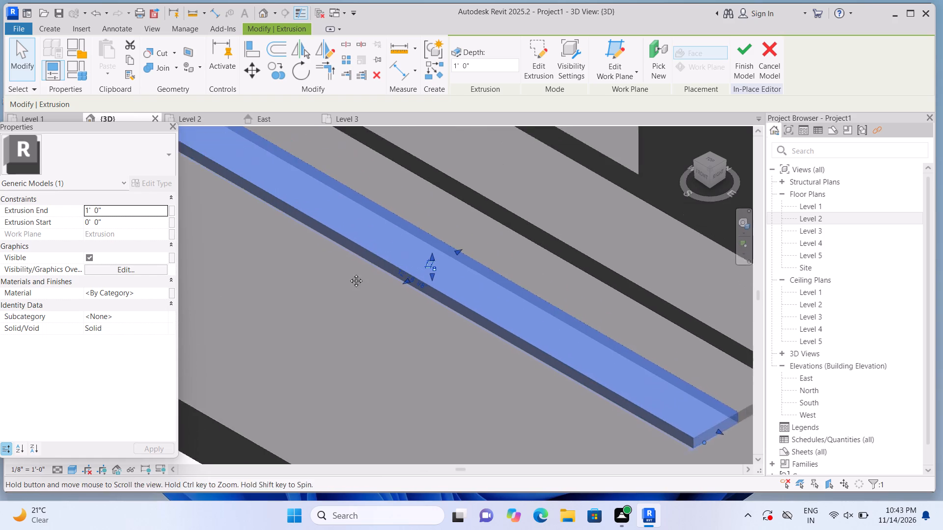
pyautogui.moveTo(349, 273); pyautogui.dragTo(345, 279, button='middle')
pyautogui.scroll(1, 345, 279)
pyautogui.scroll(8, 398, 308)
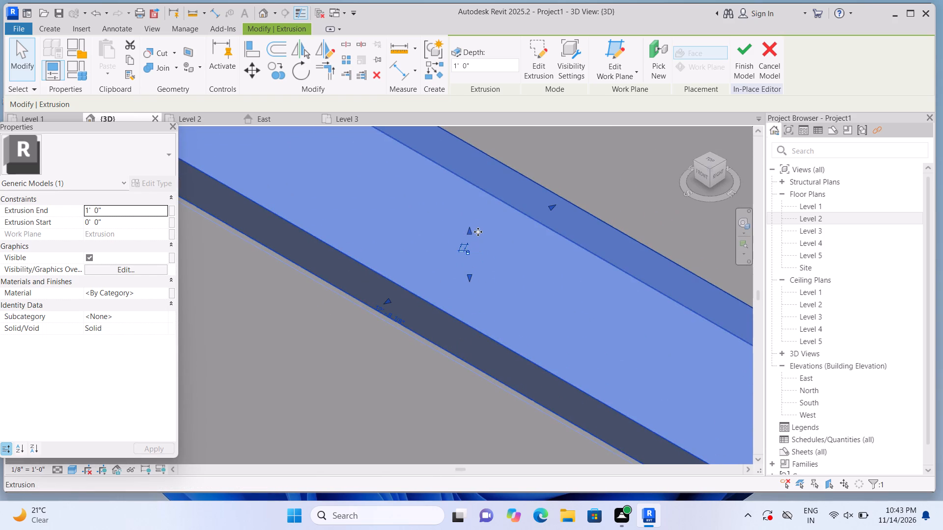
pyautogui.scroll(5, 469, 239)
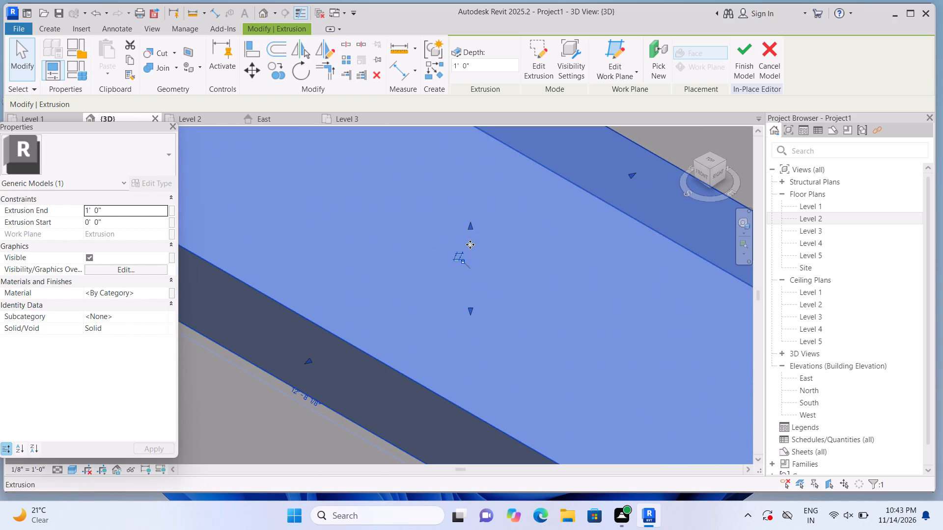
pyautogui.scroll(2, 475, 228)
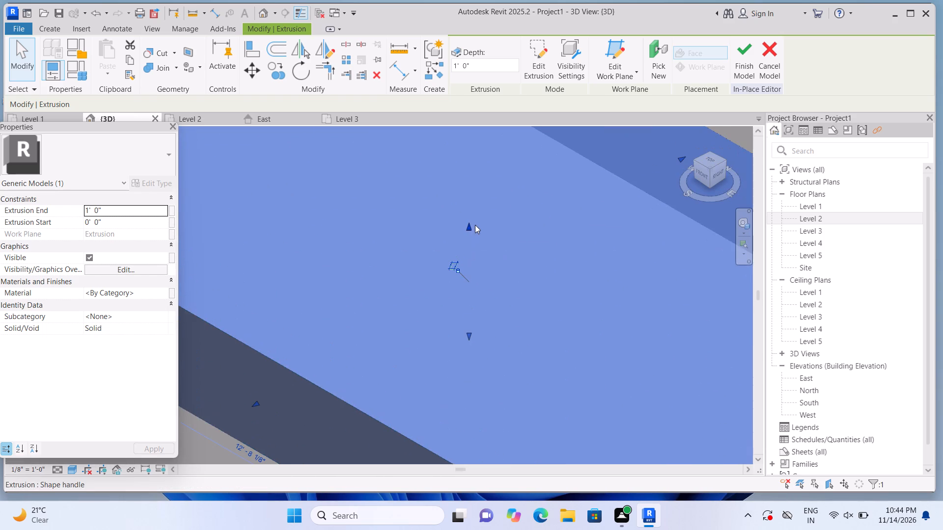
pyautogui.moveTo(468, 227); pyautogui.dragTo(458, 265)
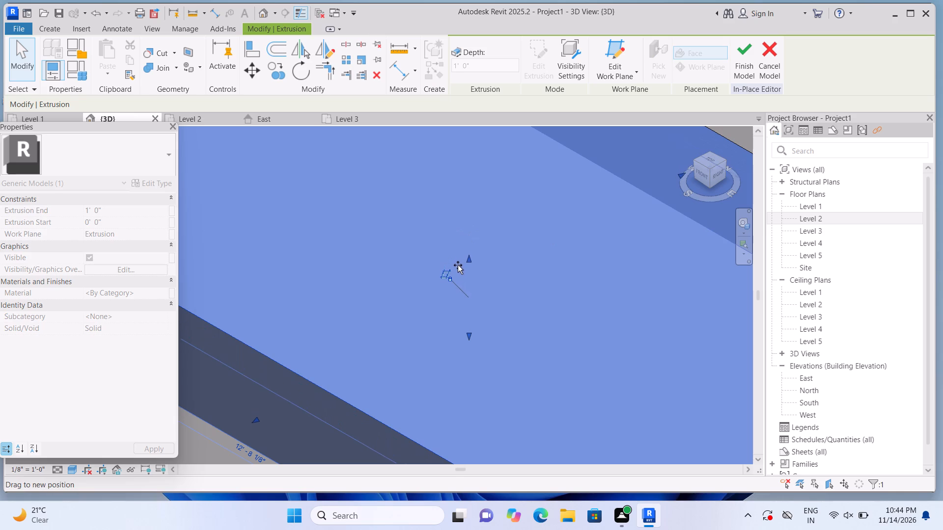
pyautogui.moveTo(458, 265); pyautogui.dragTo(441, 291)
pyautogui.scroll(-5, 440, 280)
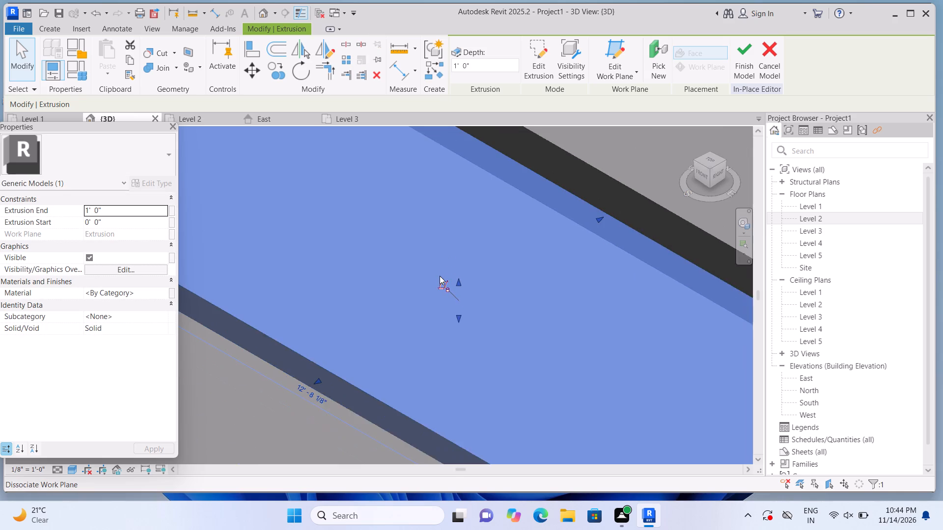
pyautogui.scroll(-10, 440, 276)
pyautogui.scroll(-3, 333, 349)
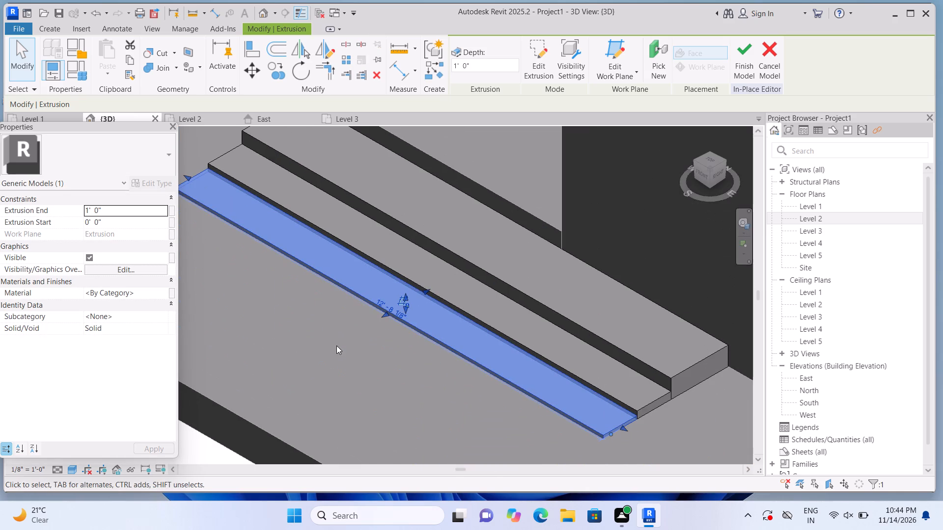
pyautogui.press('Escape')
pyautogui.scroll(-7, 340, 338)
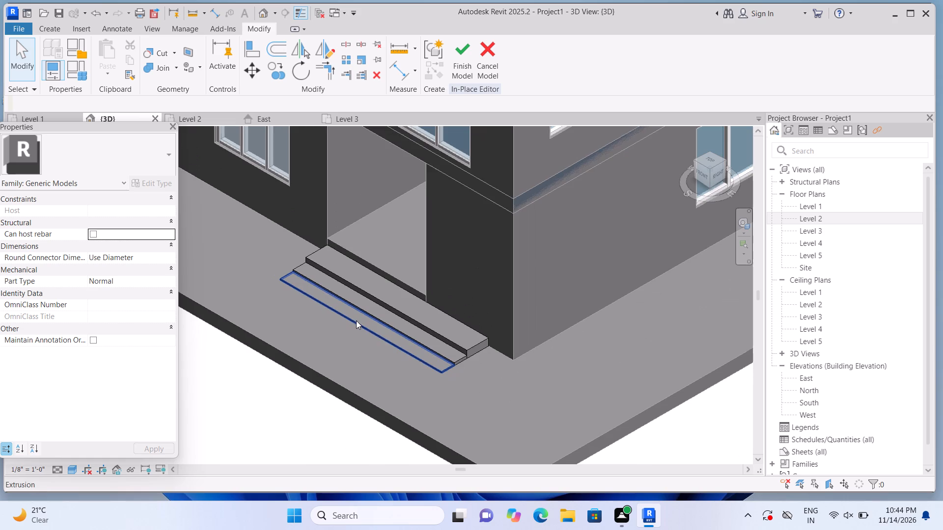
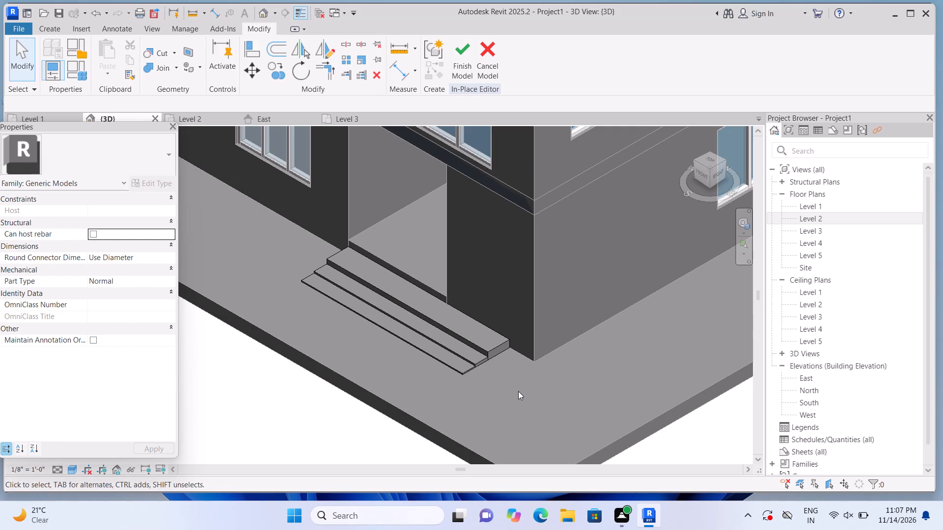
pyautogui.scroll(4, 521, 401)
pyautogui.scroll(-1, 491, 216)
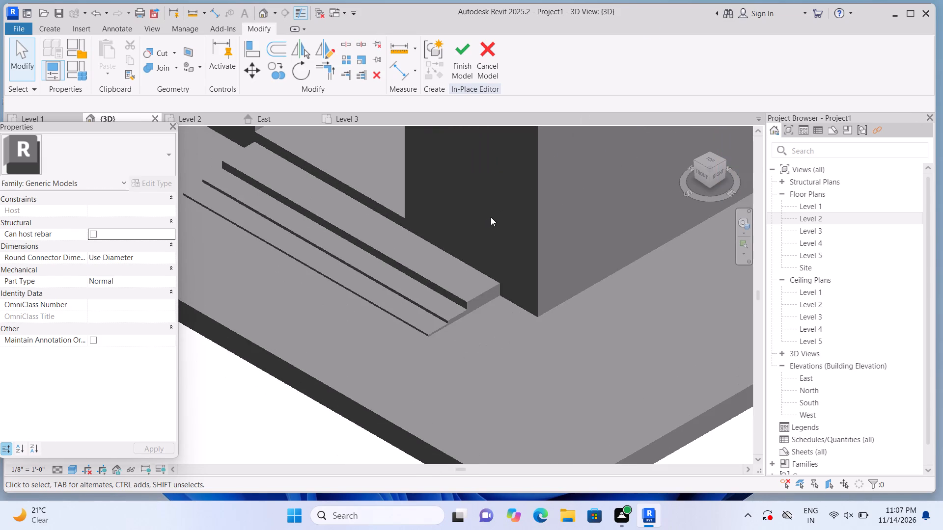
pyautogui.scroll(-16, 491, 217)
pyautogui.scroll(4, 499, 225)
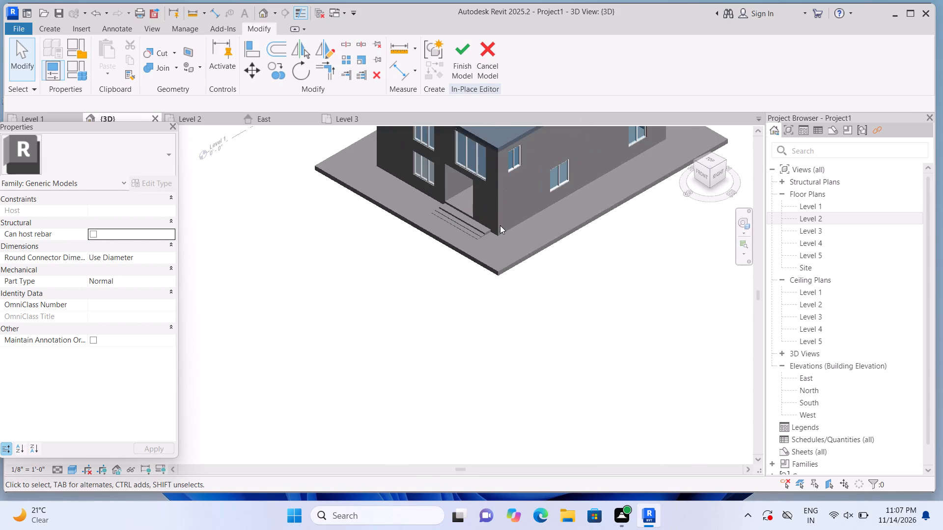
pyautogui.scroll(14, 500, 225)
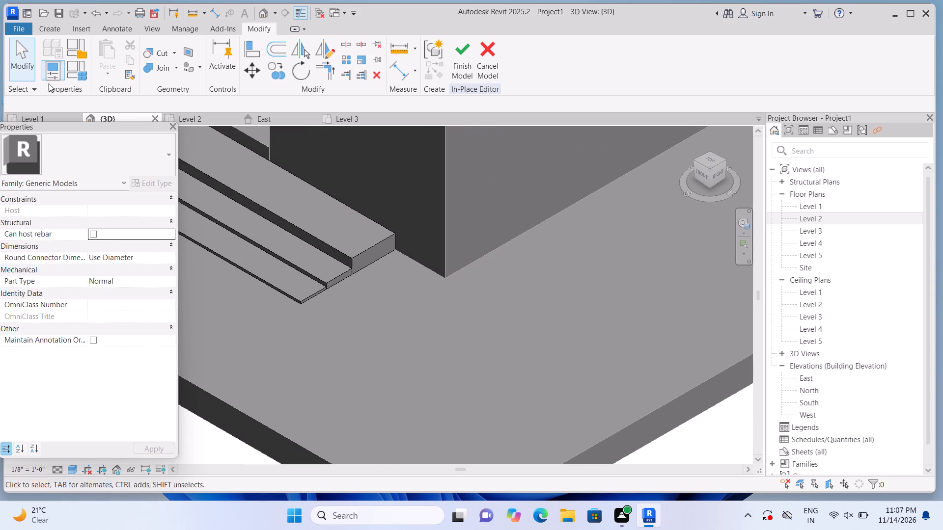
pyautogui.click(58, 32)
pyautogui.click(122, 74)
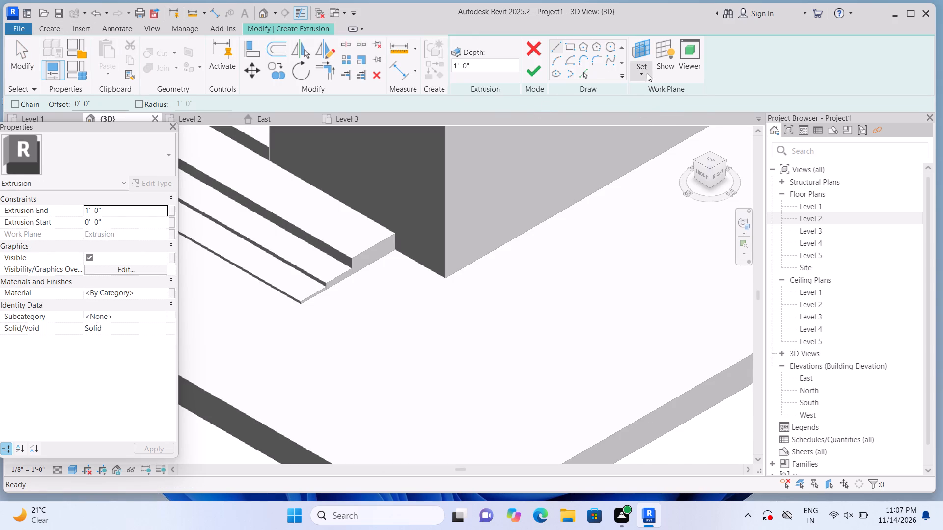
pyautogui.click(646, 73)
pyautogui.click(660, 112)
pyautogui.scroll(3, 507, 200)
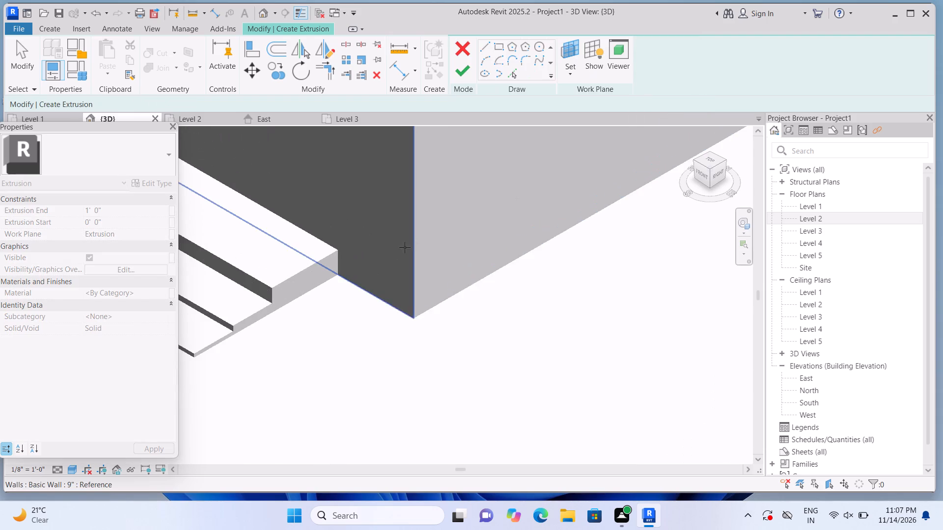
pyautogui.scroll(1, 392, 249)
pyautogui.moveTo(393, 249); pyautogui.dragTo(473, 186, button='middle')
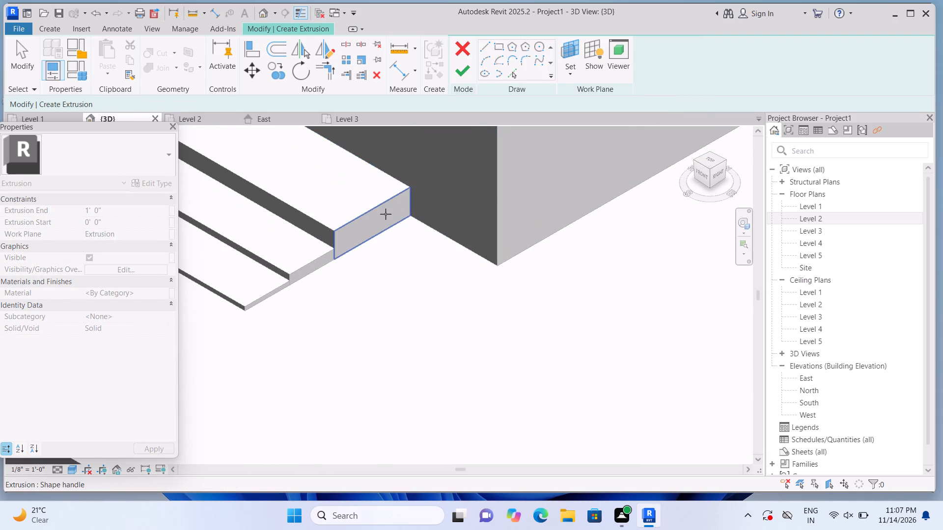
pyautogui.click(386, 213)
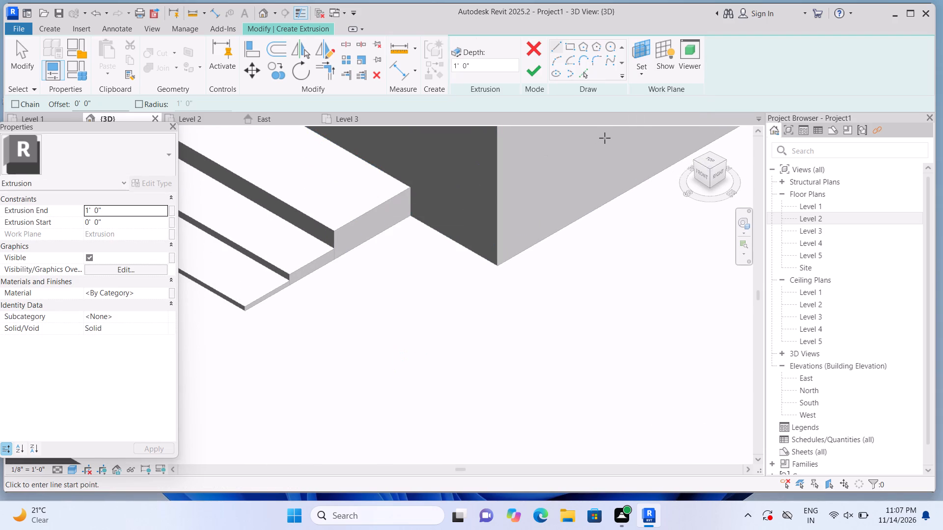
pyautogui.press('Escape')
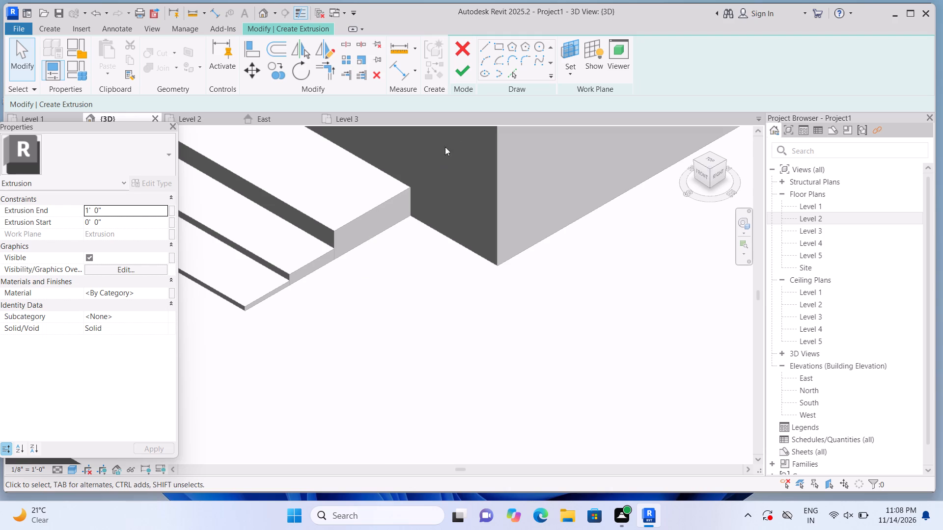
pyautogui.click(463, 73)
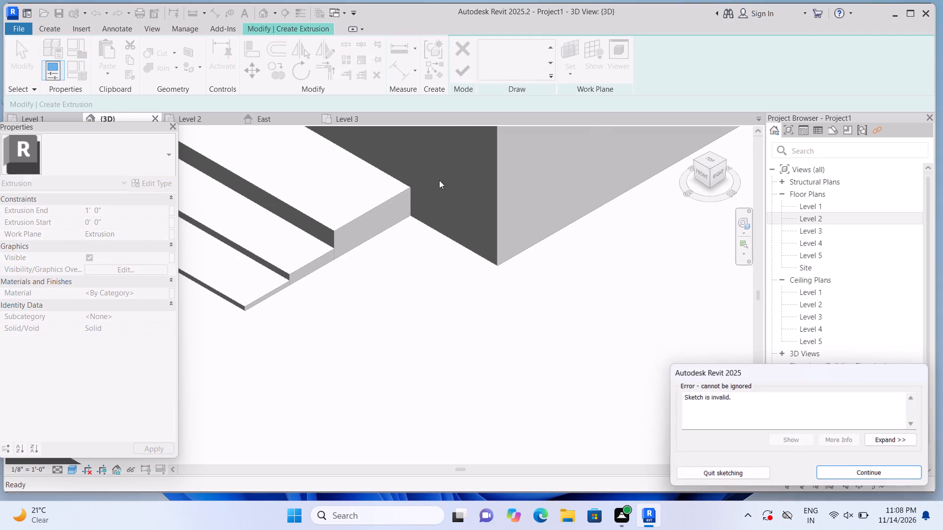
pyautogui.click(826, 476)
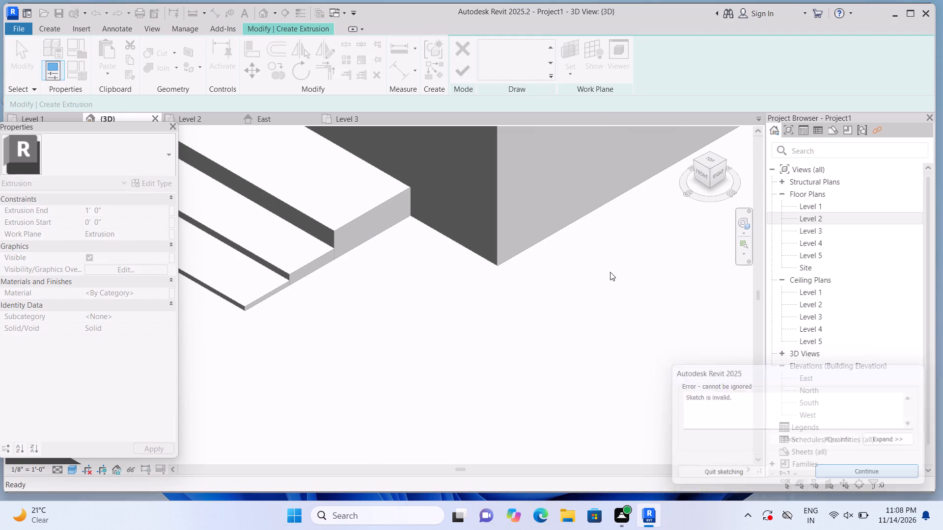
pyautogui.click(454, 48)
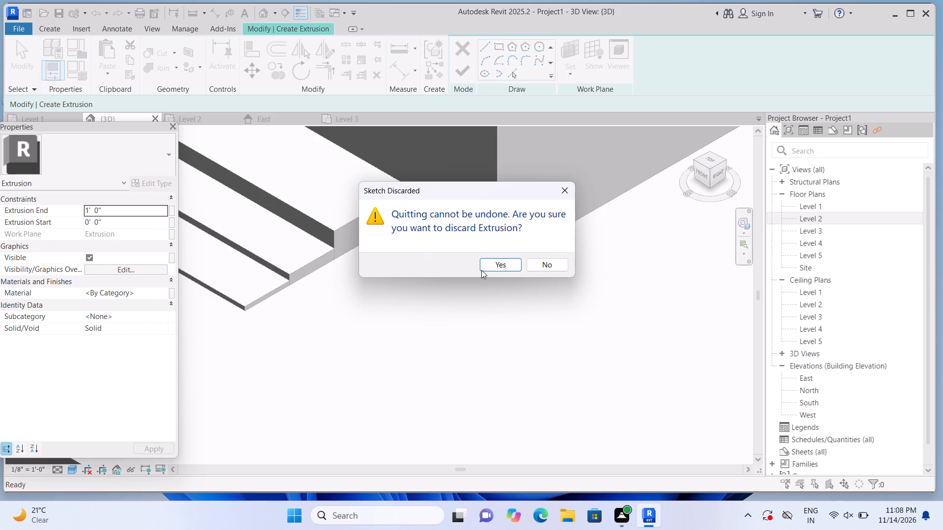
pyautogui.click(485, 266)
# Extend the top step's end slightly toward the building corner and stretch the middle and lowest treads flush with it.
pyautogui.scroll(1, 444, 263)
pyautogui.moveTo(446, 265); pyautogui.dragTo(551, 250, button='middle')
pyautogui.scroll(4, 404, 253)
pyautogui.click(448, 203)
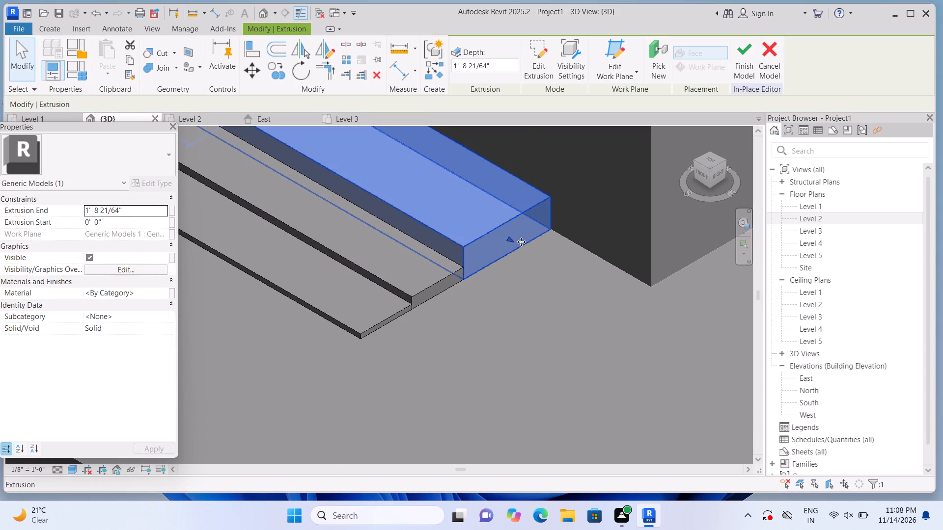
pyautogui.moveTo(509, 238); pyautogui.dragTo(527, 253)
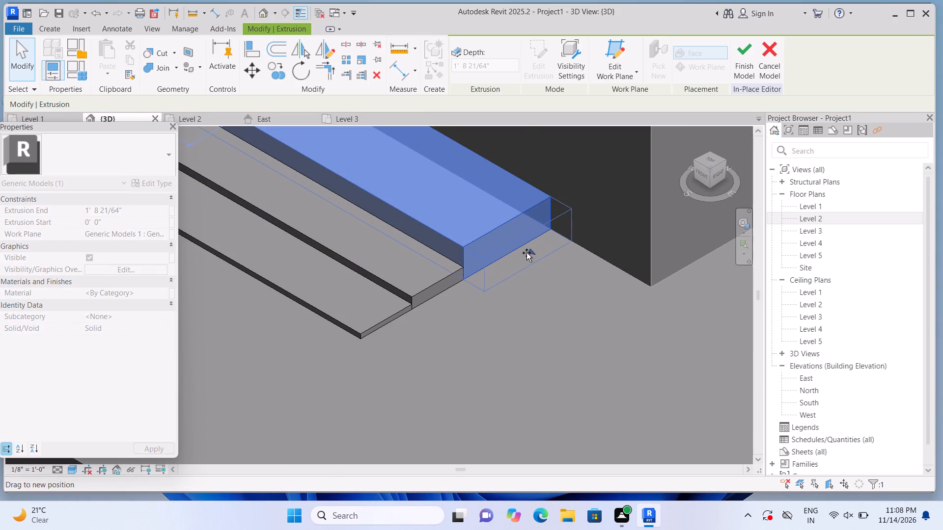
pyautogui.moveTo(527, 253); pyautogui.dragTo(527, 252)
pyautogui.click(441, 289)
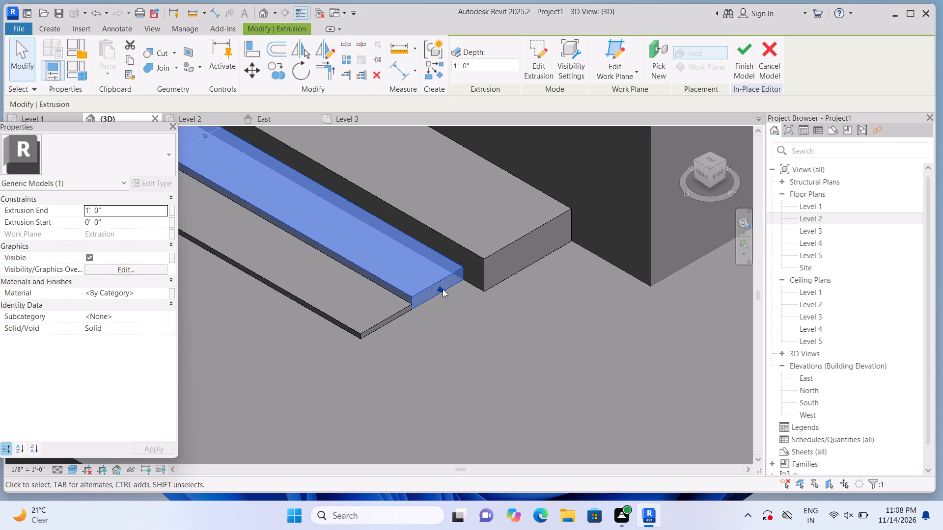
pyautogui.moveTo(441, 288); pyautogui.dragTo(453, 304)
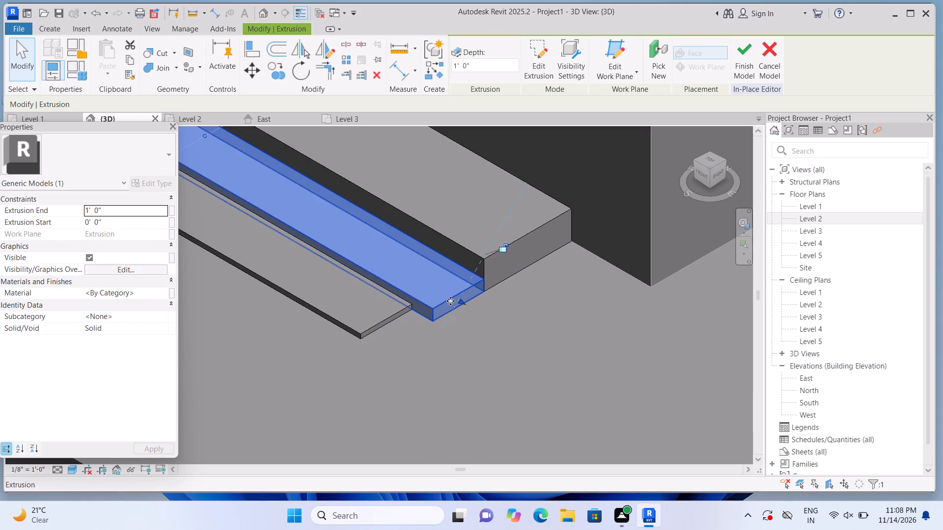
pyautogui.click(382, 318)
pyautogui.moveTo(387, 319); pyautogui.dragTo(401, 330)
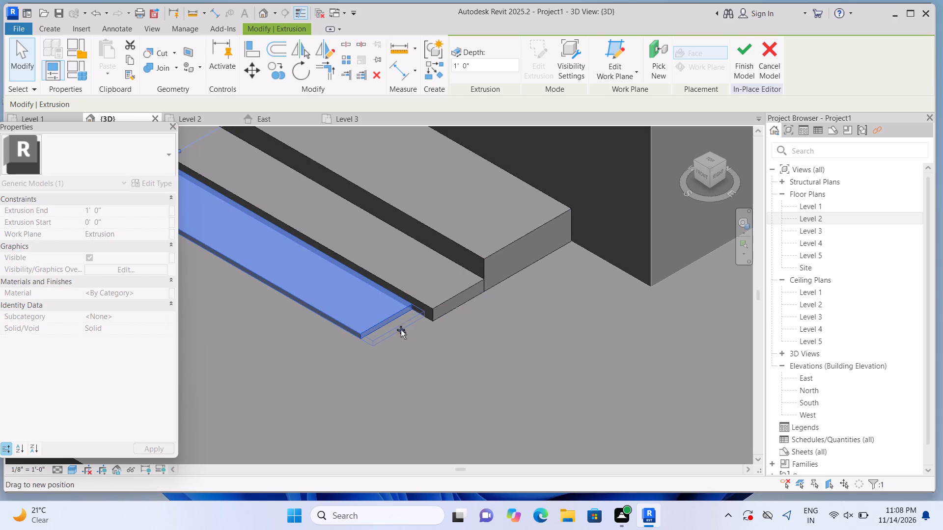
pyautogui.moveTo(401, 330); pyautogui.dragTo(405, 333)
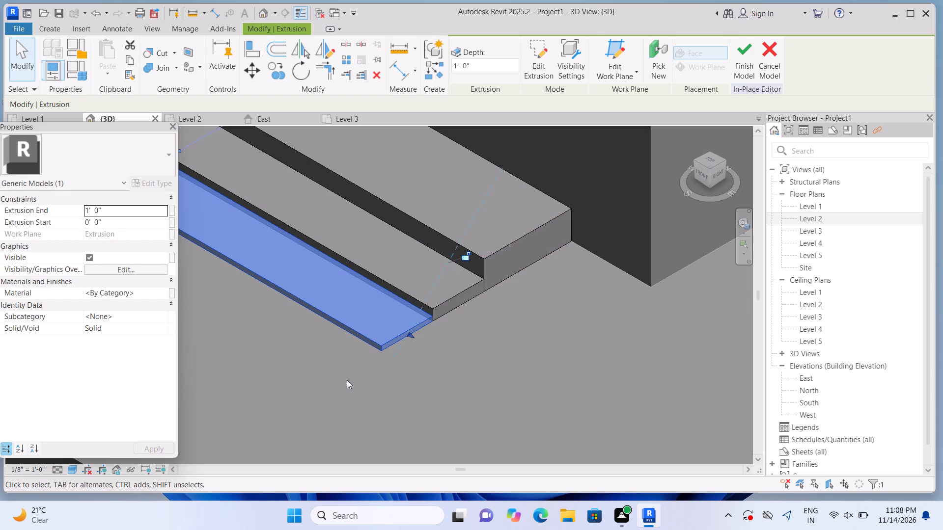
pyautogui.press('Escape')
# Extend the top step's end farther toward the building corner, and align the middle and lowest treads' ends with it.
pyautogui.scroll(-9, 357, 356)
pyautogui.scroll(4, 359, 368)
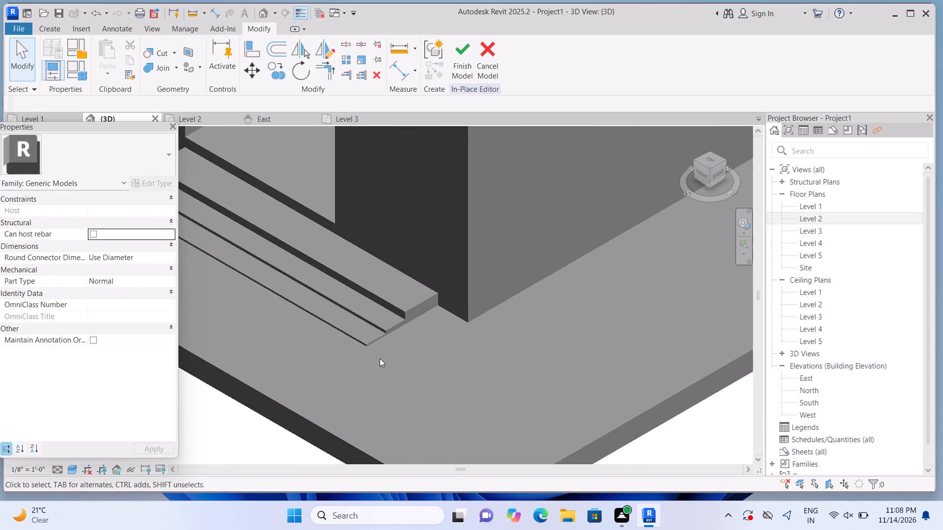
pyautogui.scroll(9, 380, 358)
pyautogui.click(464, 193)
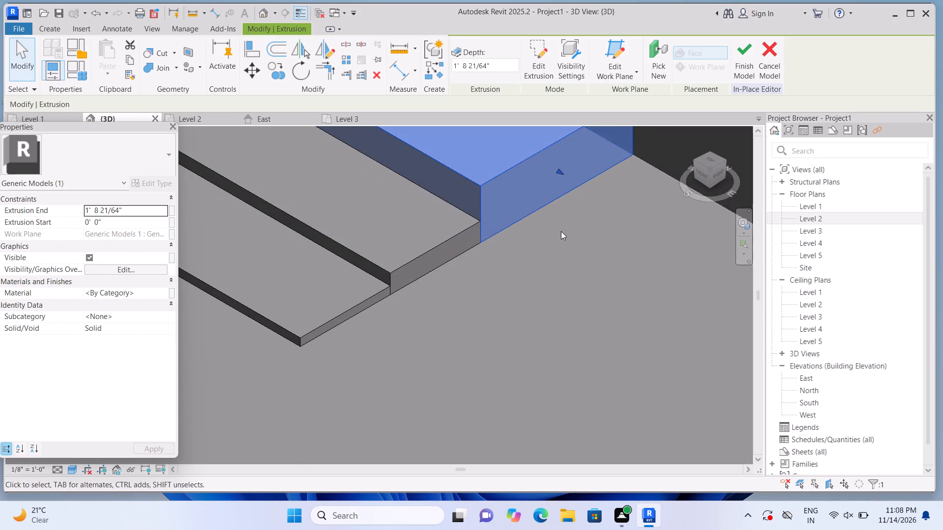
pyautogui.scroll(-6, 556, 235)
pyautogui.moveTo(555, 213); pyautogui.dragTo(575, 230)
pyautogui.click(505, 250)
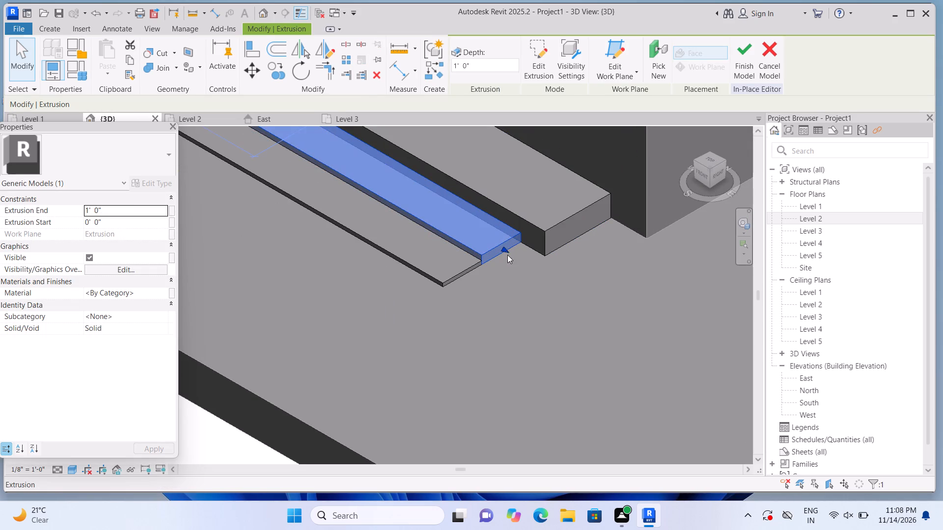
pyautogui.moveTo(504, 249); pyautogui.dragTo(528, 266)
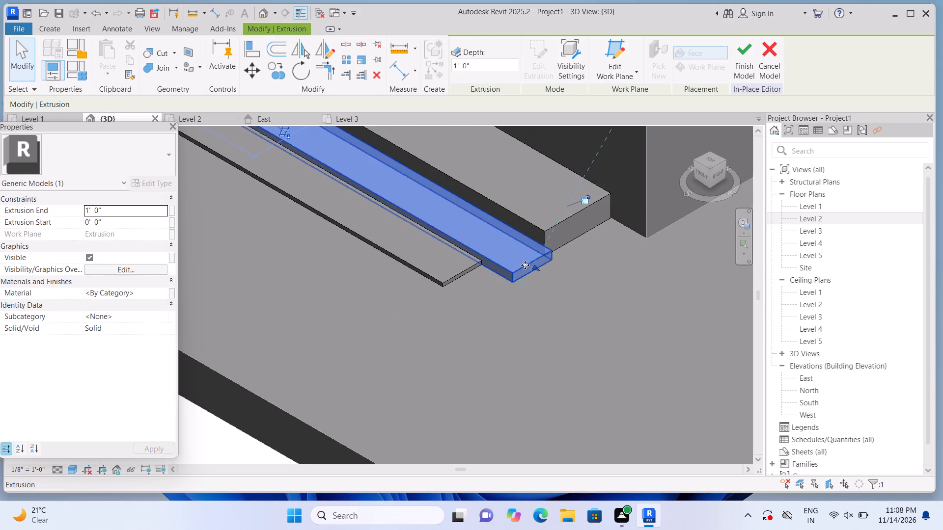
pyautogui.scroll(3, 539, 283)
pyautogui.moveTo(530, 260); pyautogui.dragTo(519, 254)
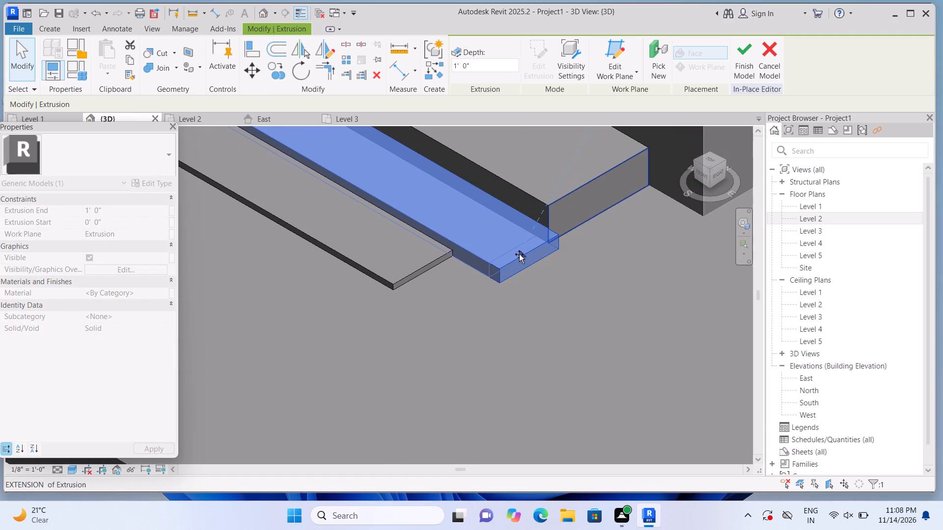
pyautogui.moveTo(519, 254); pyautogui.dragTo(519, 253)
pyautogui.scroll(1, 523, 268)
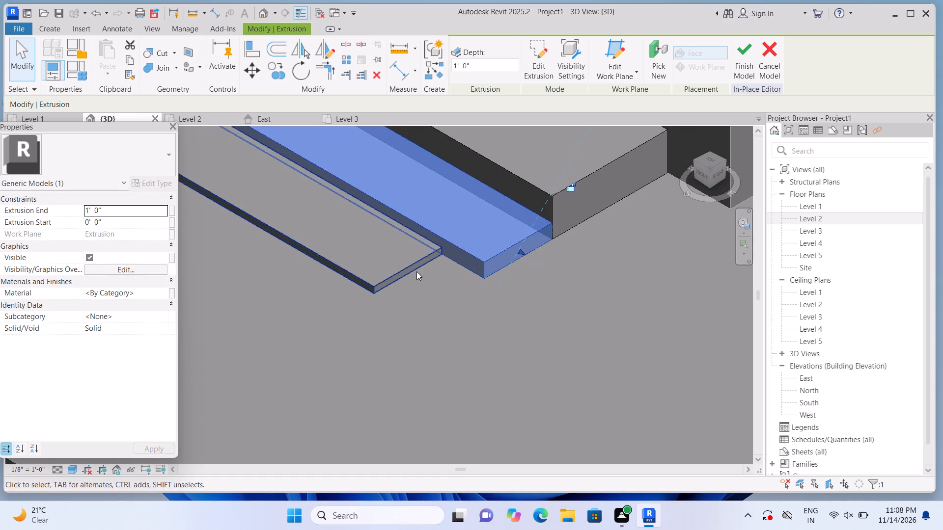
pyautogui.click(416, 271)
pyautogui.moveTo(408, 269); pyautogui.dragTo(438, 291)
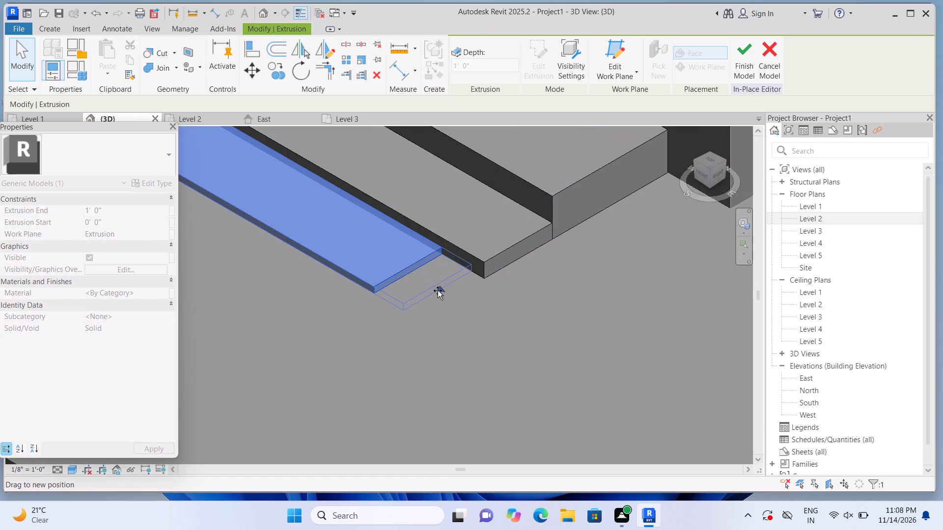
pyautogui.moveTo(438, 291); pyautogui.dragTo(449, 299)
pyautogui.scroll(-3, 443, 293)
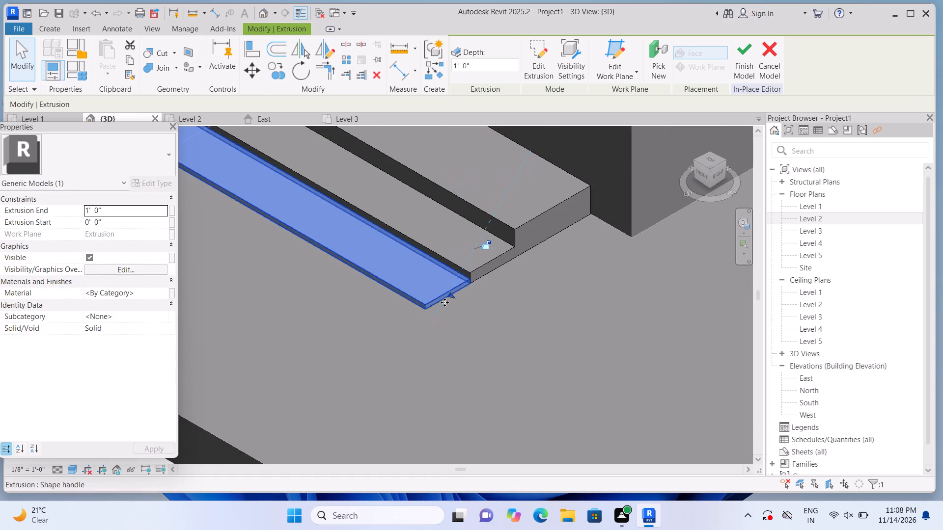
pyautogui.press('Escape')
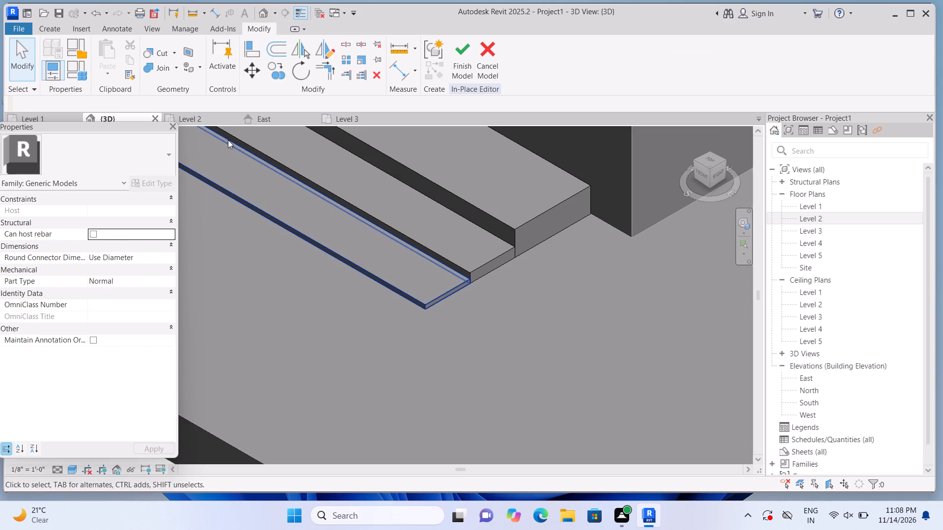
# Join the middle tread's geometry to the top step and the lowest tread's geometry to the middle tread.
pyautogui.click(178, 66)
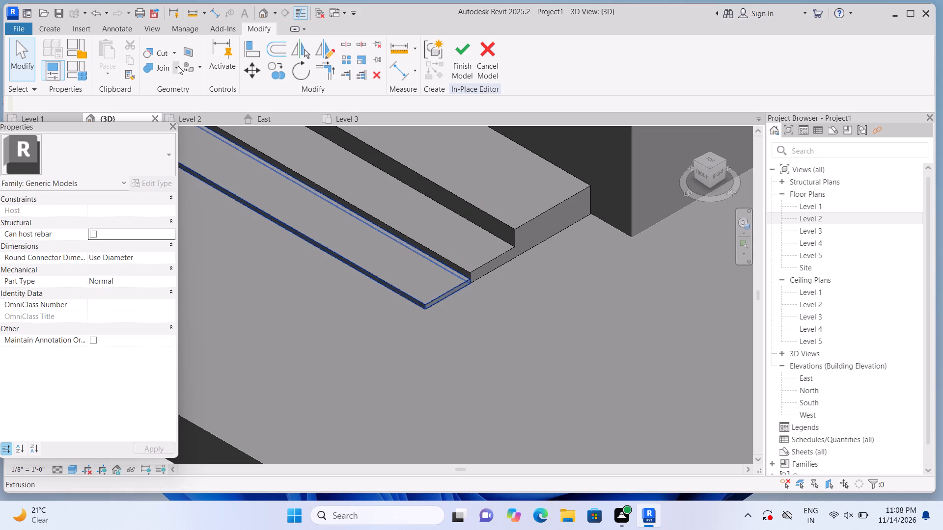
pyautogui.click(181, 93)
pyautogui.click(321, 191)
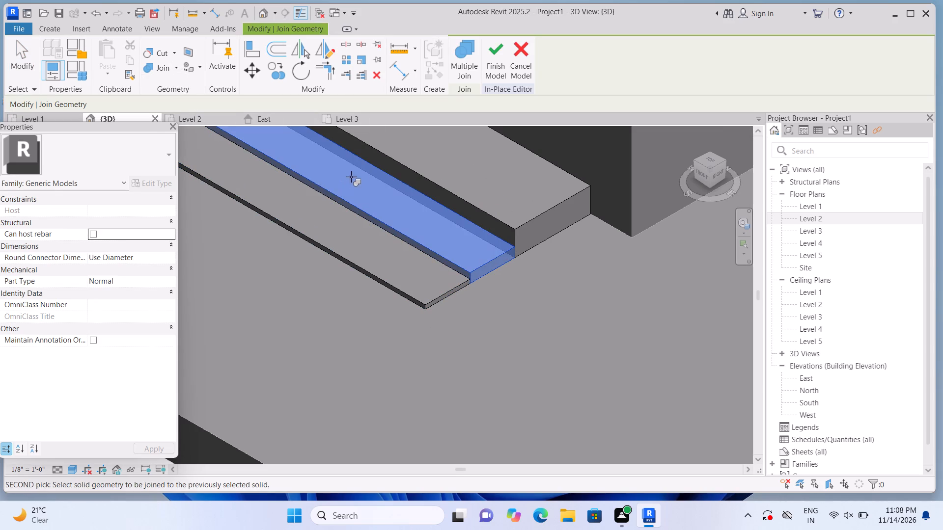
pyautogui.click(378, 166)
pyautogui.click(340, 263)
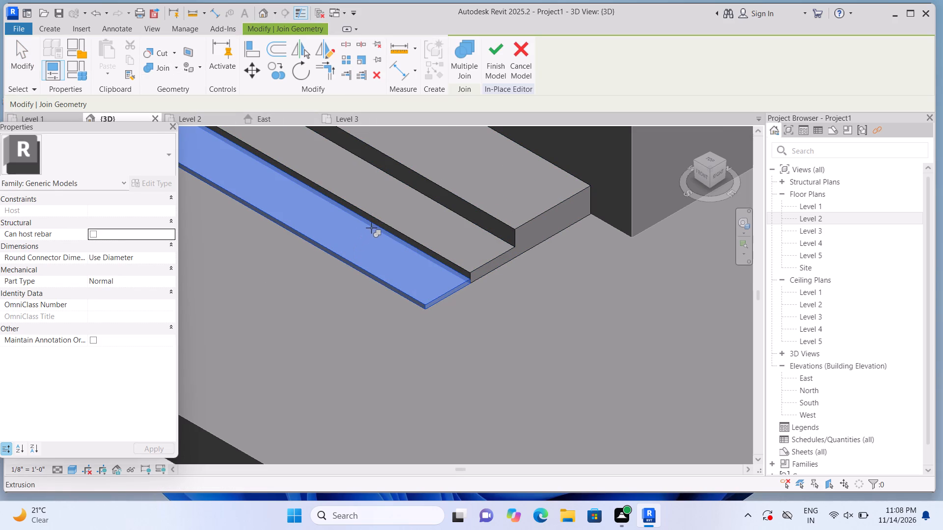
pyautogui.click(383, 216)
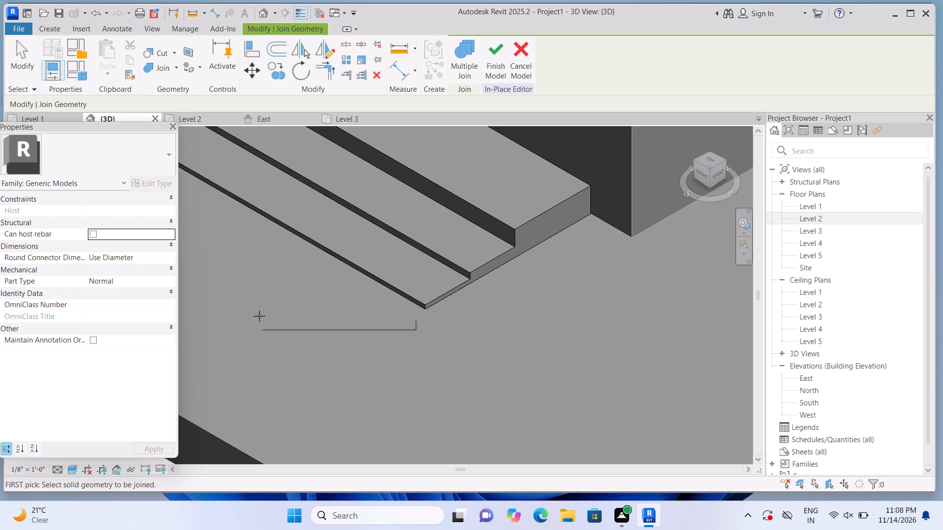
pyautogui.press('Escape')
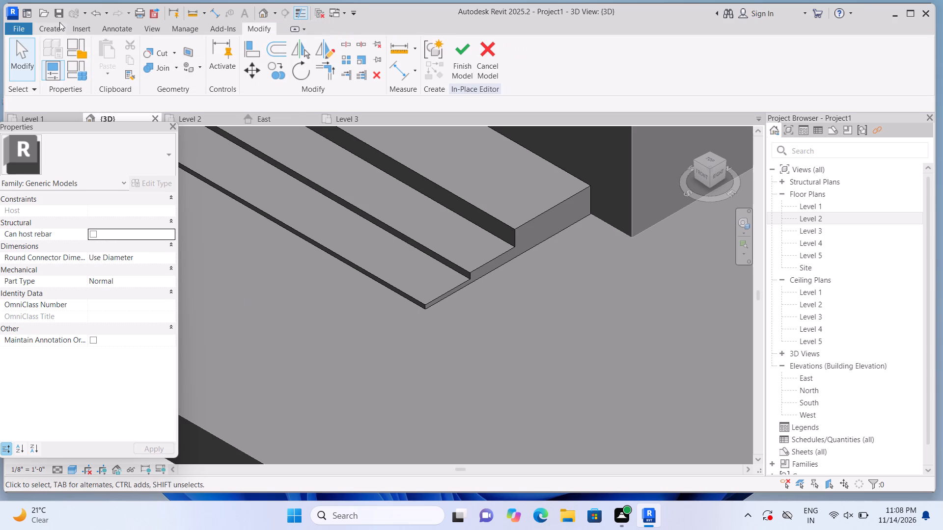
# Start a new extrusion and set its work plane to the stepped end face of the treads nearest the building corner.
pyautogui.click(59, 22)
pyautogui.click(57, 27)
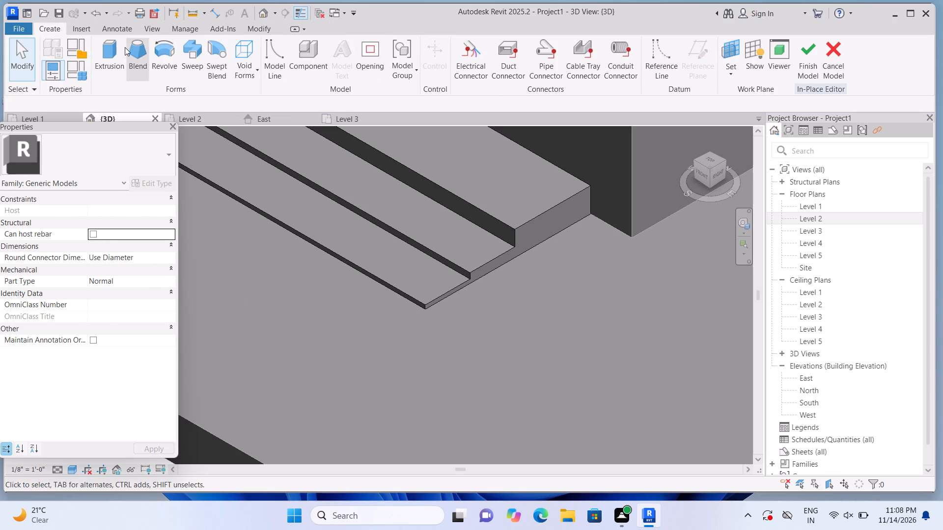
pyautogui.click(112, 53)
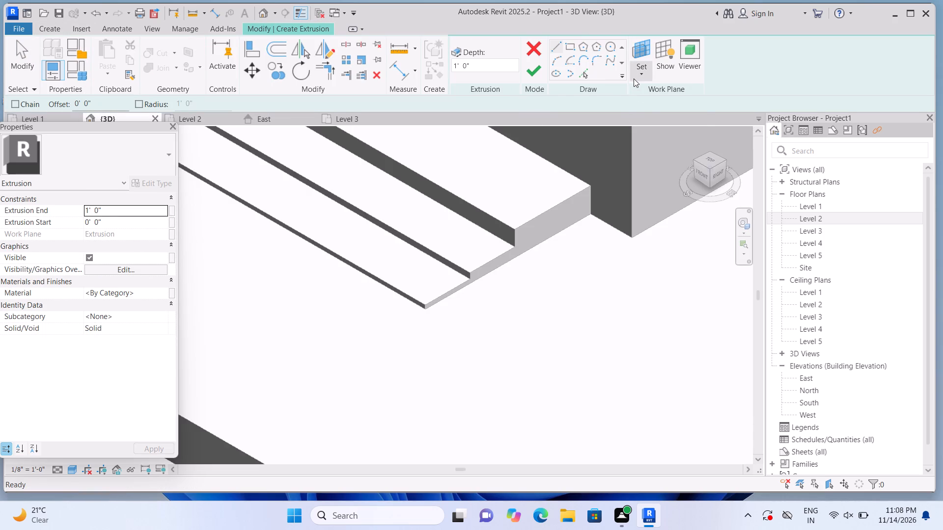
pyautogui.click(634, 79)
pyautogui.click(643, 120)
pyautogui.scroll(2, 593, 199)
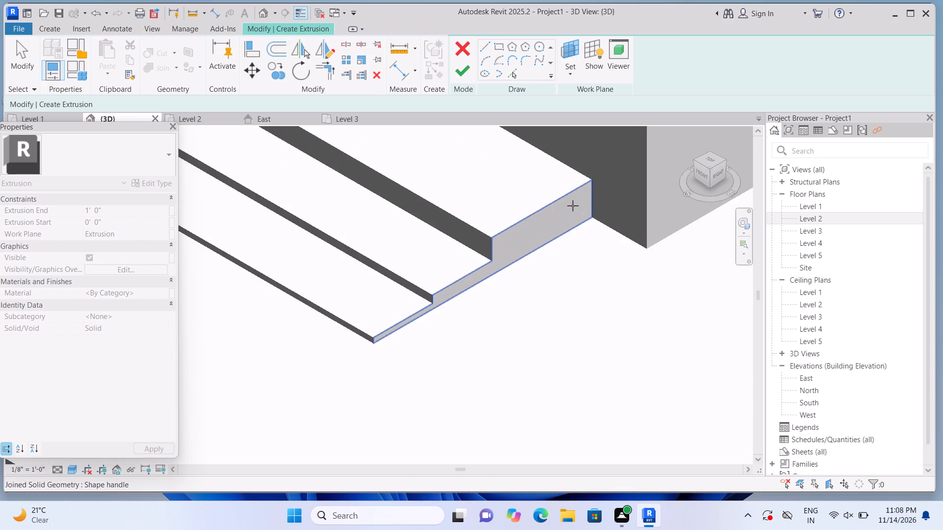
pyautogui.click(573, 206)
# Sketch a rectangle along the full base of the stepped end face and finish the extrusion at 1' 0" depth.
pyautogui.click(566, 49)
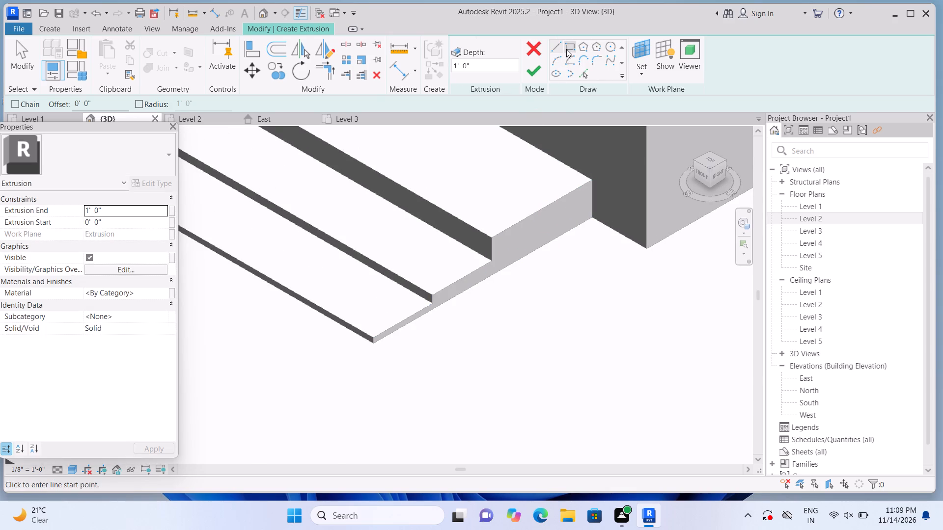
pyautogui.scroll(3, 567, 221)
pyautogui.click(600, 211)
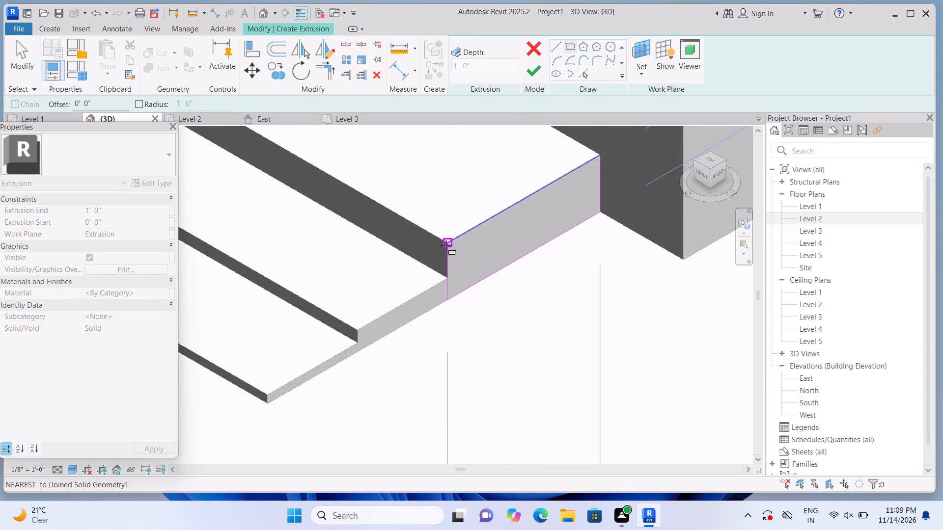
pyautogui.moveTo(447, 244); pyautogui.dragTo(485, 193, button='middle')
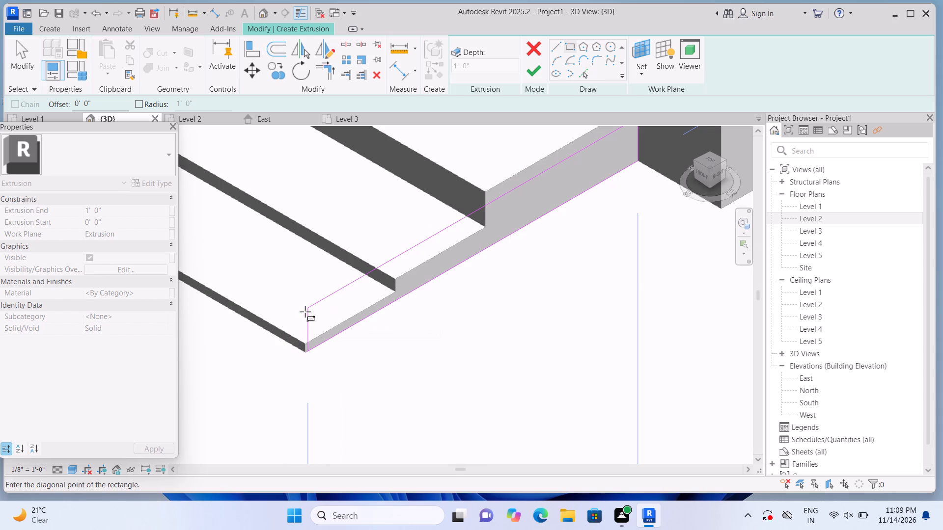
pyautogui.scroll(10, 305, 312)
pyautogui.moveTo(309, 314); pyautogui.dragTo(301, 220, button='middle')
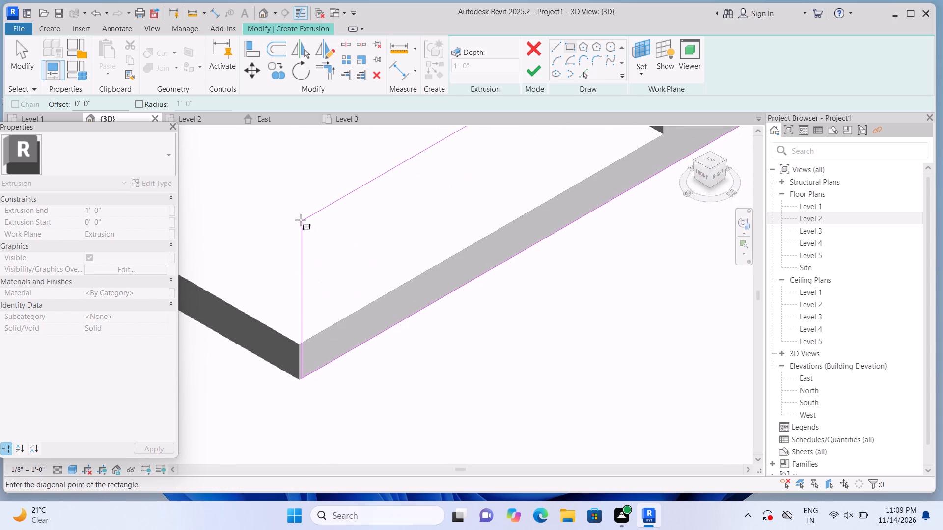
pyautogui.scroll(2, 299, 231)
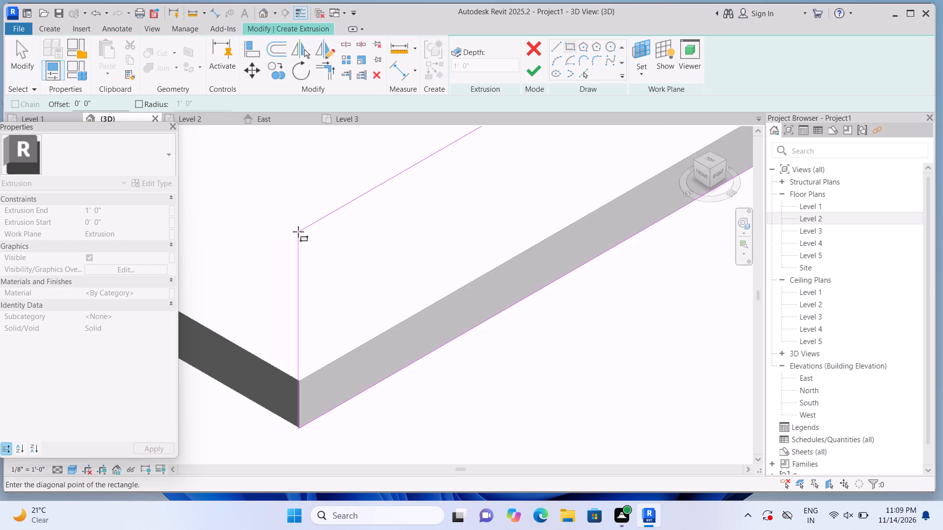
pyautogui.click(298, 232)
pyautogui.click(523, 74)
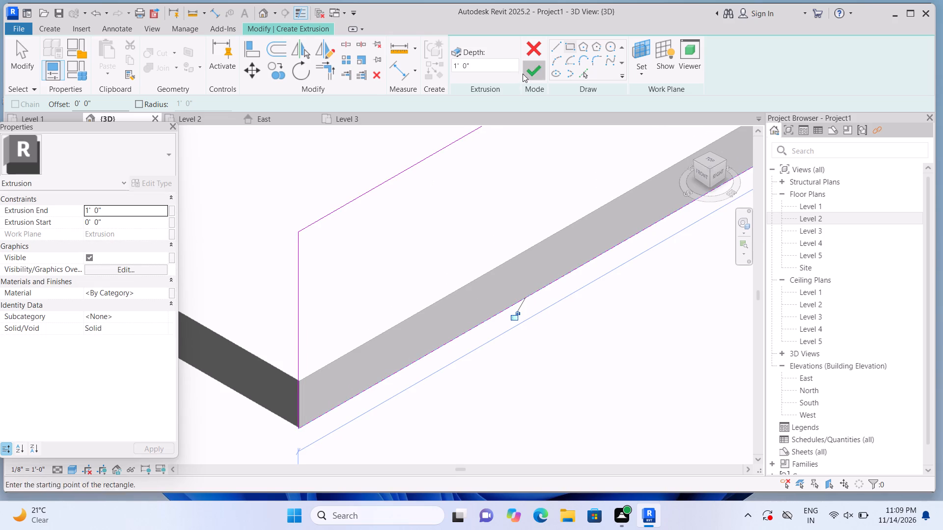
# Pull the new side block's outer face in to a depth of about 11", flush with the building corner, and deselect it.
pyautogui.scroll(-20, 505, 184)
pyautogui.scroll(-4, 505, 184)
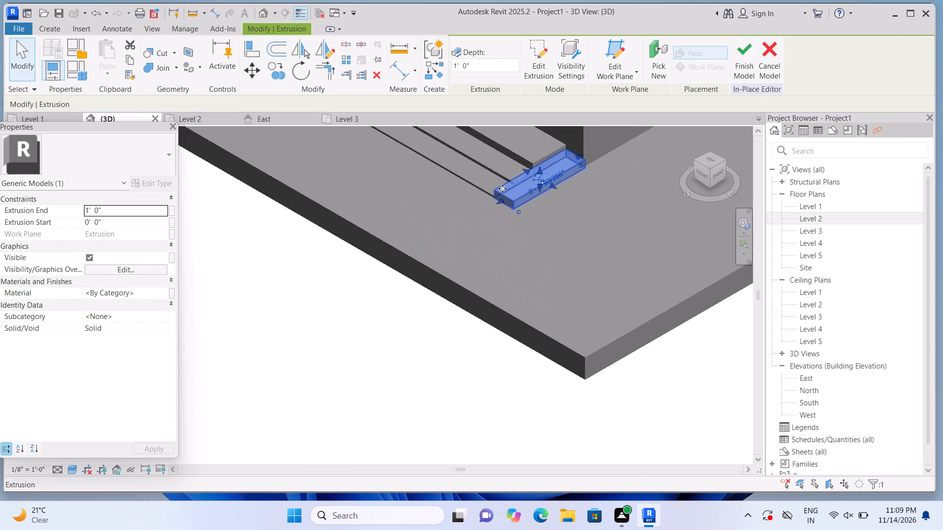
pyautogui.scroll(-1, 502, 188)
pyautogui.scroll(1, 619, 184)
pyautogui.moveTo(607, 181); pyautogui.dragTo(613, 289, button='middle')
pyautogui.scroll(13, 601, 301)
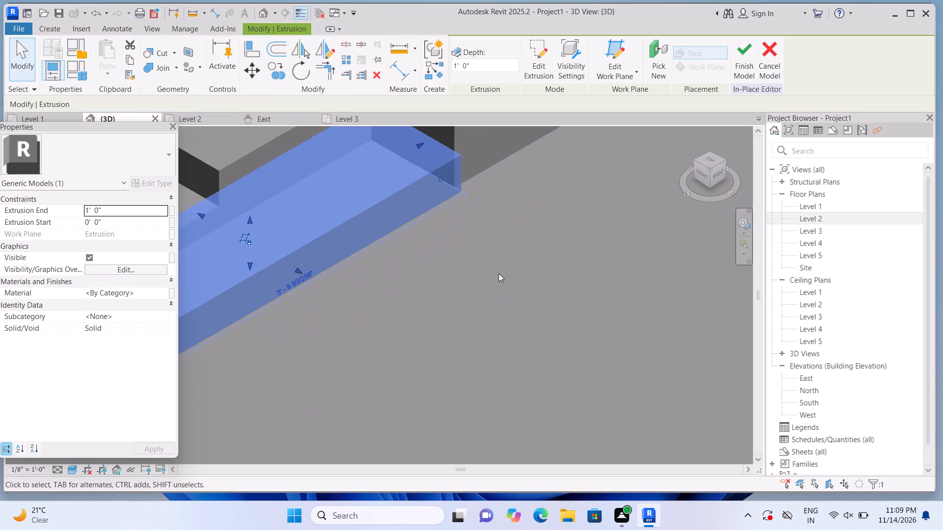
pyautogui.scroll(1, 499, 273)
pyautogui.scroll(-4, 490, 259)
pyautogui.moveTo(458, 266); pyautogui.dragTo(557, 309, button='middle')
pyautogui.scroll(1, 461, 268)
pyautogui.scroll(1, 468, 311)
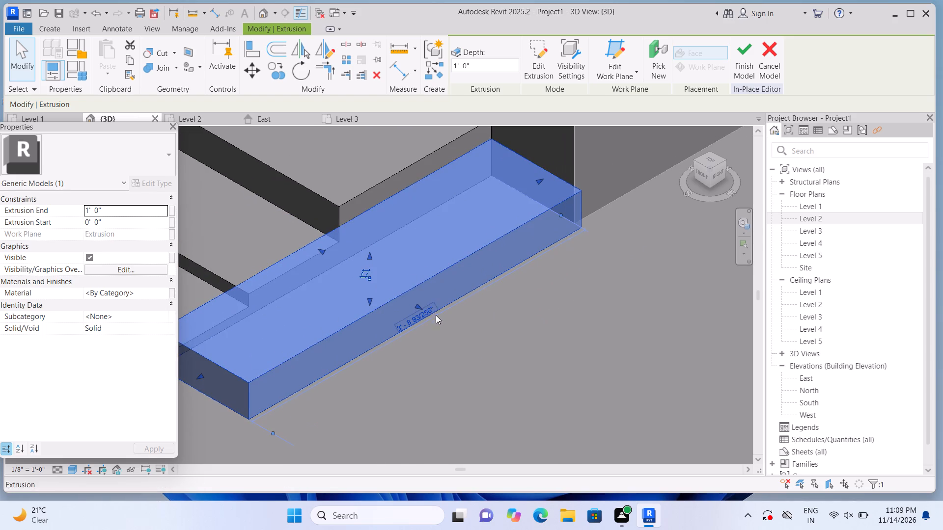
pyautogui.moveTo(418, 303); pyautogui.dragTo(408, 297)
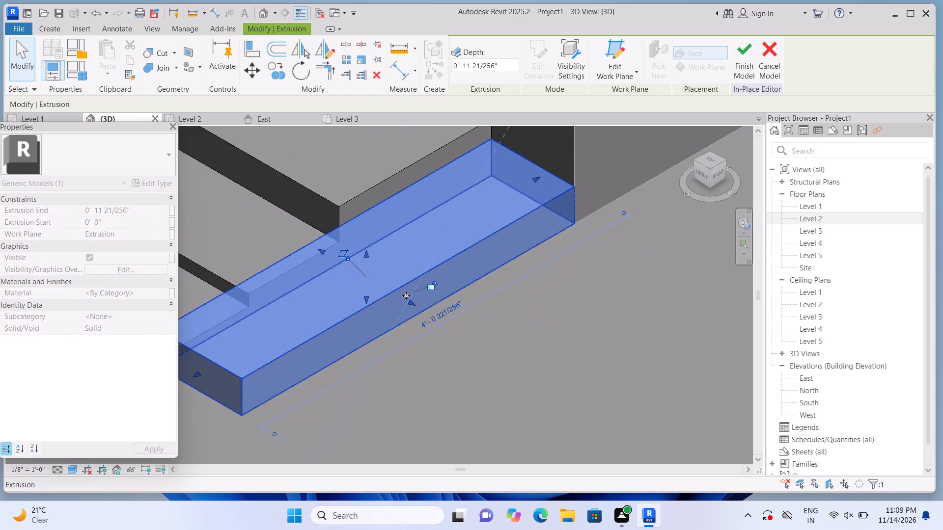
pyautogui.press('Escape')
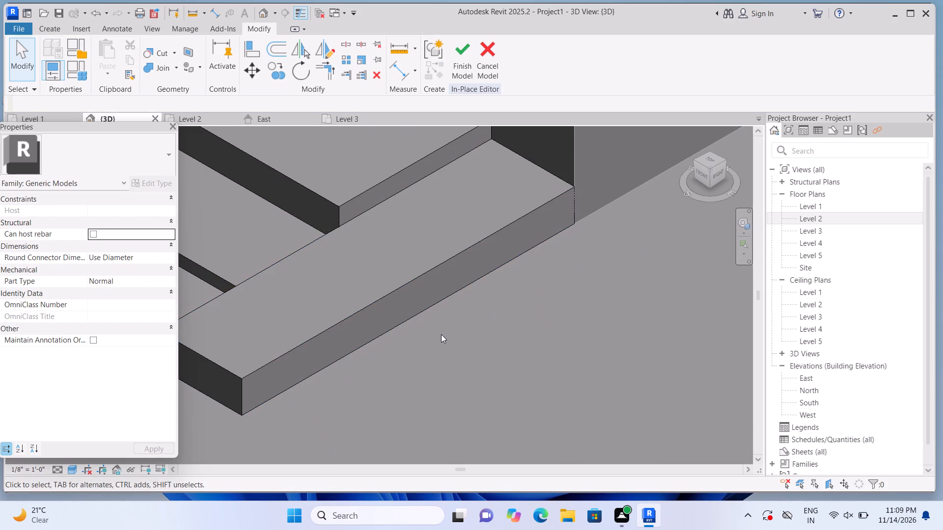
# Raise the side block's top face above the top step and deselect it.
pyautogui.scroll(-9, 441, 334)
pyautogui.click(429, 295)
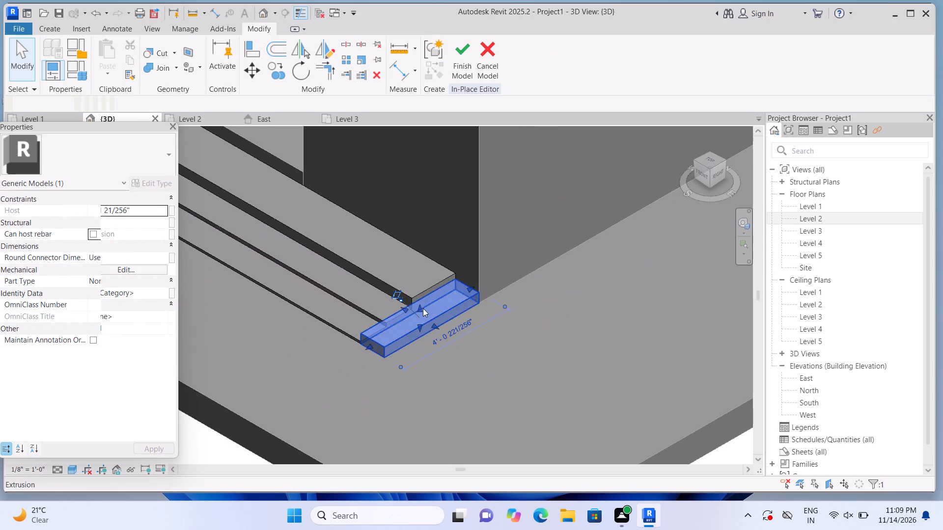
pyautogui.scroll(1, 423, 308)
pyautogui.moveTo(418, 308); pyautogui.dragTo(414, 284)
pyautogui.scroll(-3, 417, 281)
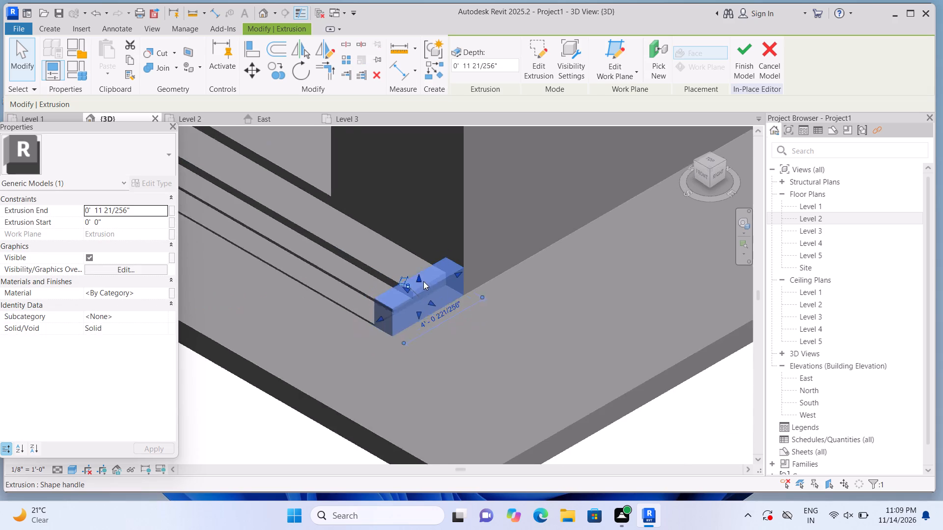
pyautogui.scroll(-9, 423, 281)
pyautogui.keyDown('shift'); pyautogui.moveTo(323, 318); pyautogui.dragTo(439, 347, button='middle'); pyautogui.keyUp('shift')
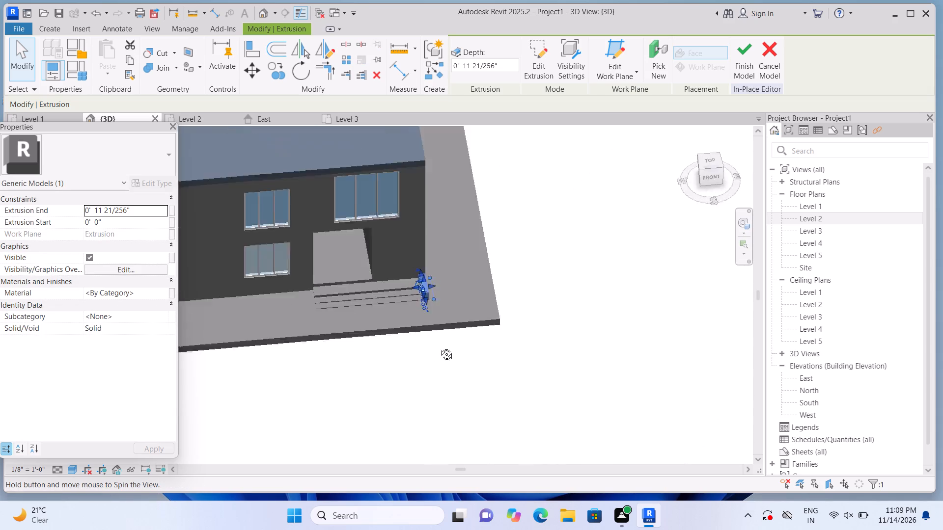
pyautogui.keyDown('shift'); pyautogui.moveTo(439, 347); pyautogui.dragTo(516, 305, button='middle'); pyautogui.keyUp('shift')
pyautogui.click(507, 340)
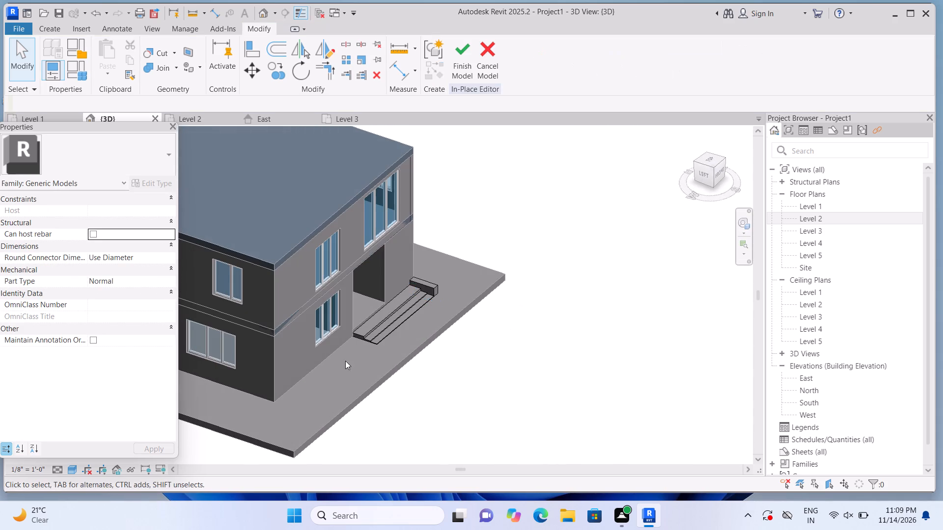
# Start another extrusion and set its work plane to the stepped face at the opposite end of the entrance steps.
pyautogui.scroll(9, 299, 348)
pyautogui.moveTo(385, 348); pyautogui.dragTo(237, 366, button='middle')
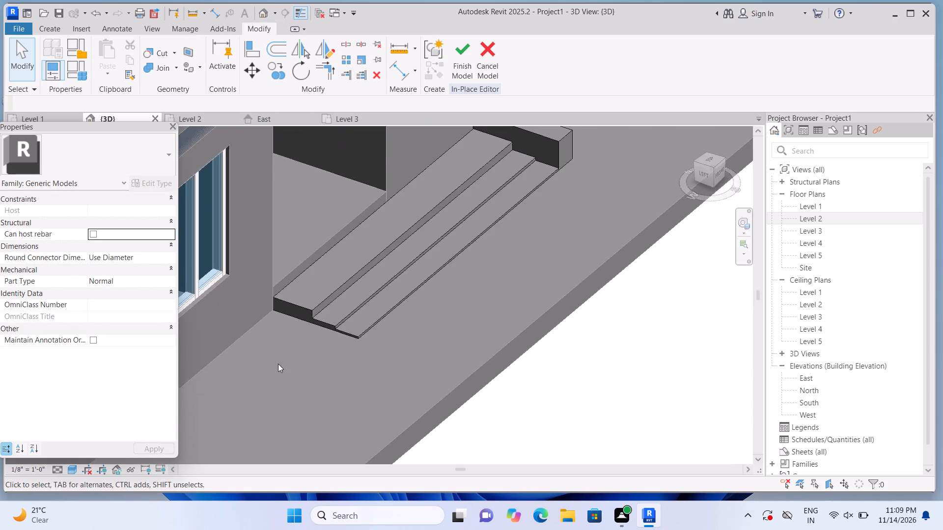
pyautogui.scroll(2, 278, 364)
pyautogui.click(55, 30)
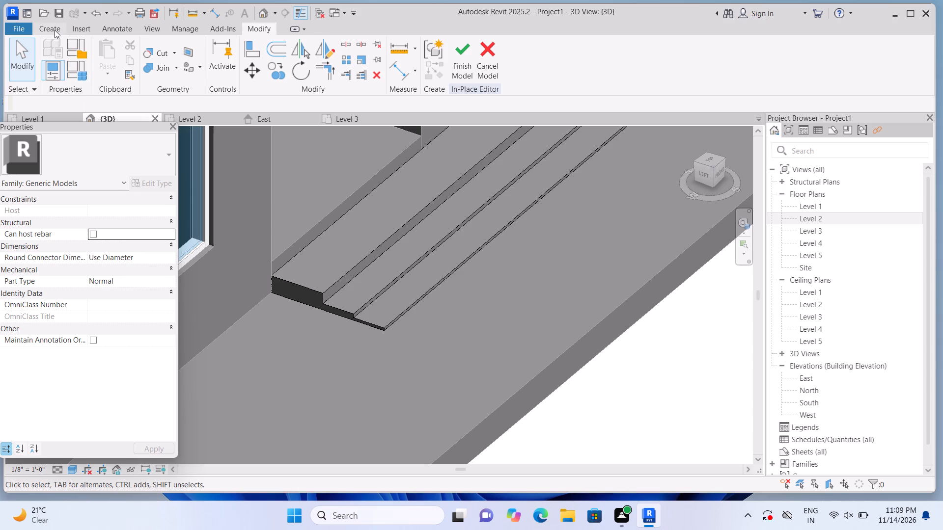
pyautogui.click(114, 71)
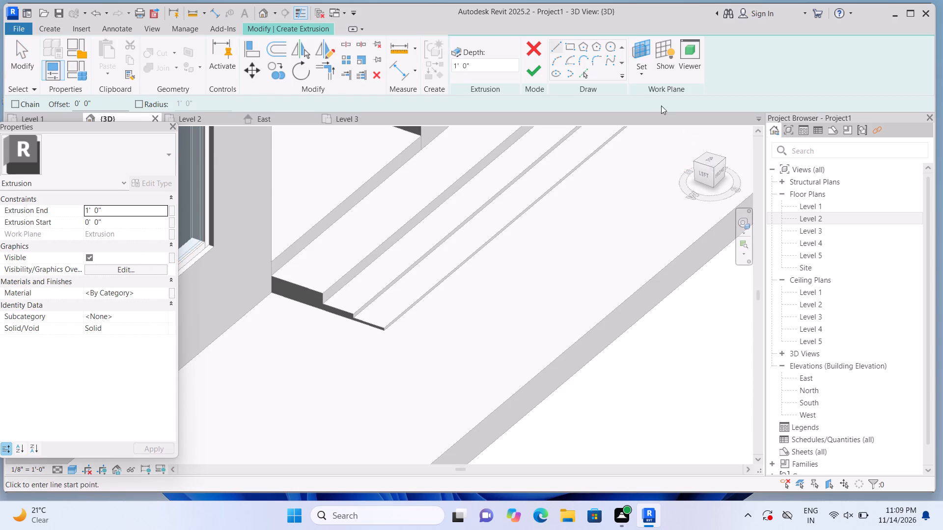
pyautogui.click(638, 79)
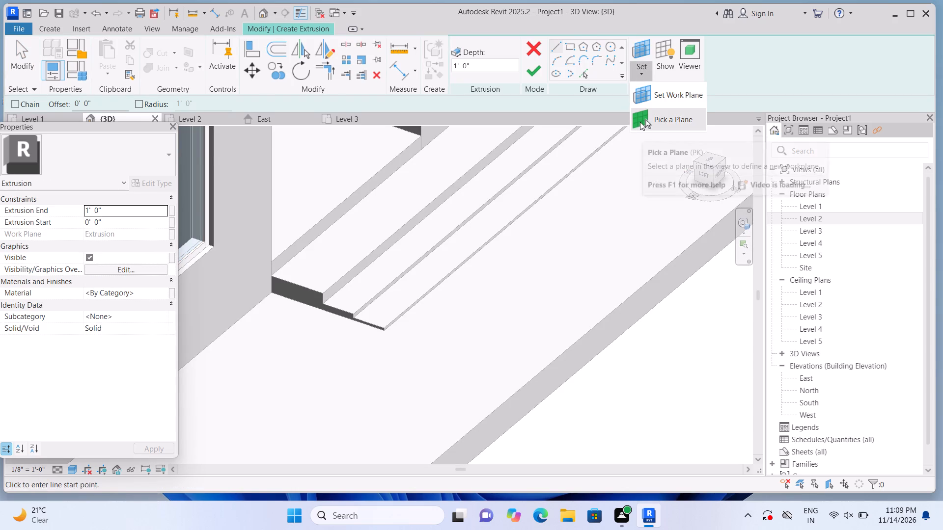
pyautogui.click(640, 122)
pyautogui.scroll(5, 243, 395)
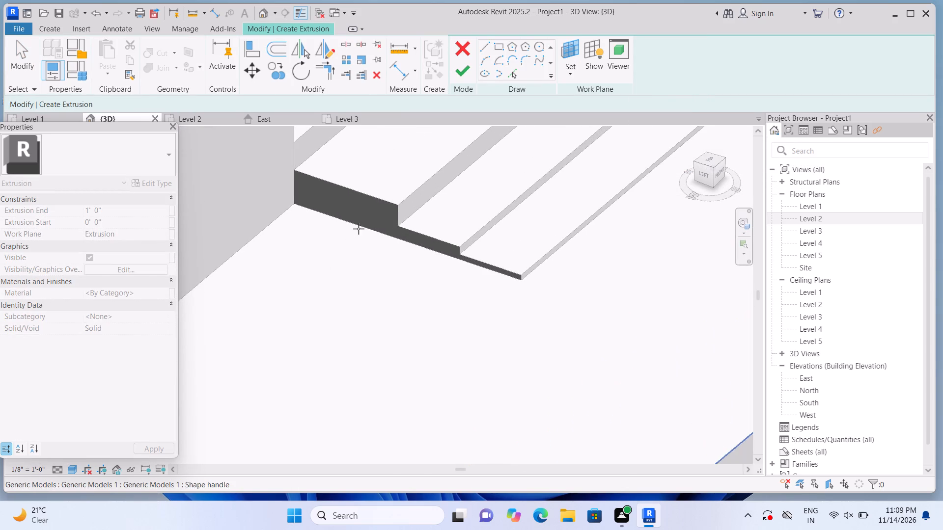
pyautogui.scroll(3, 369, 210)
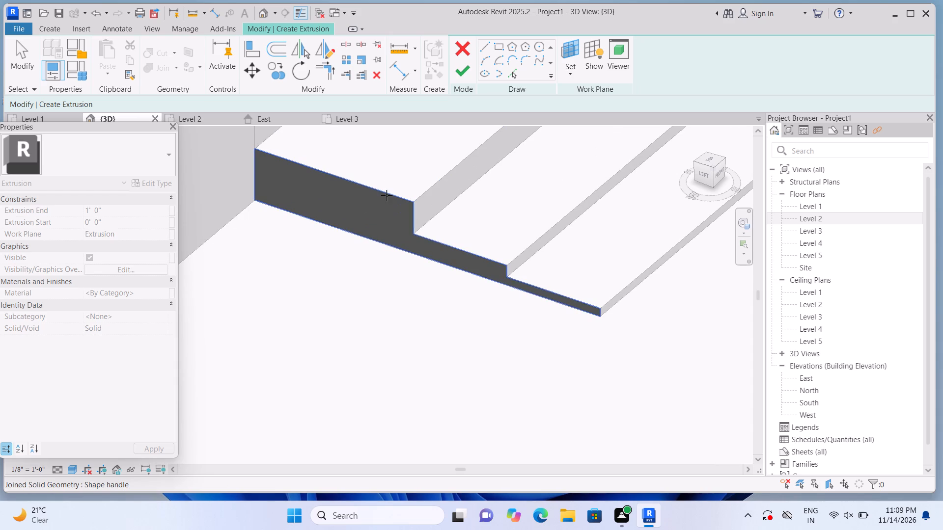
pyautogui.click(384, 205)
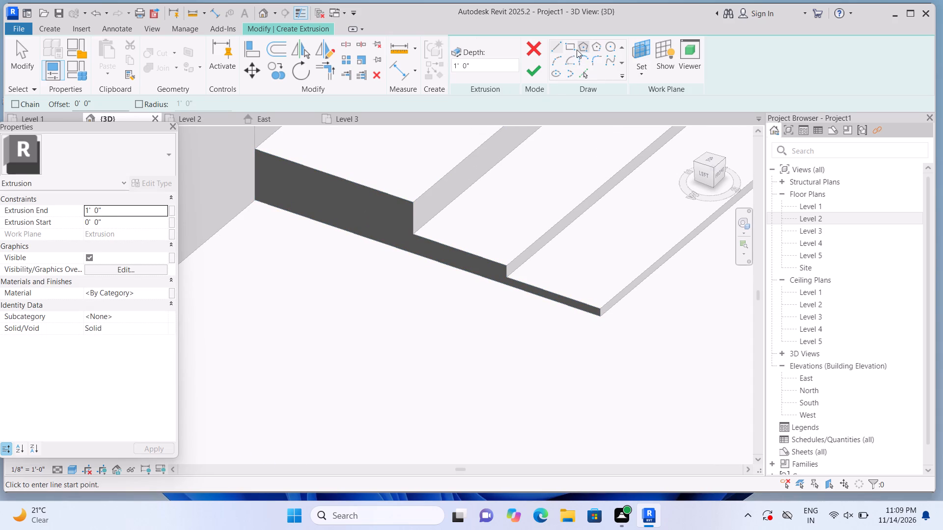
# Sketch a rectangle about 5" high from the wall to the lowest tread's front edge and finish the 1' 0" extrusion.
pyautogui.click(574, 48)
pyautogui.scroll(1, 391, 202)
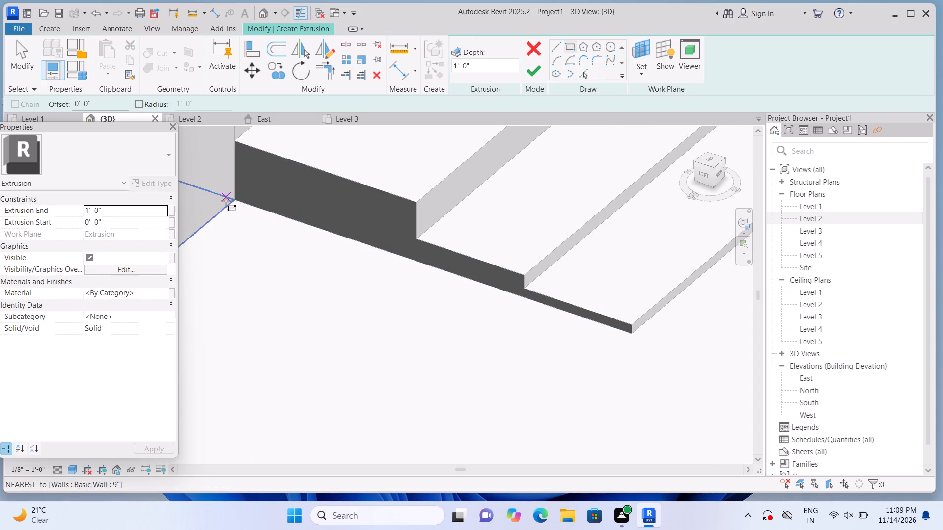
pyautogui.click(237, 200)
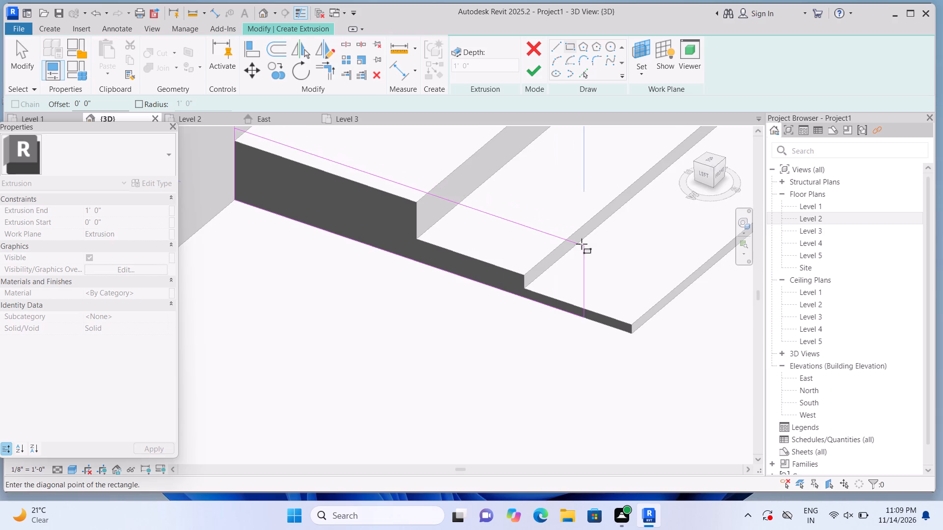
pyautogui.moveTo(580, 243); pyautogui.dragTo(412, 186, button='middle')
pyautogui.moveTo(319, 146); pyautogui.dragTo(312, 142, button='middle')
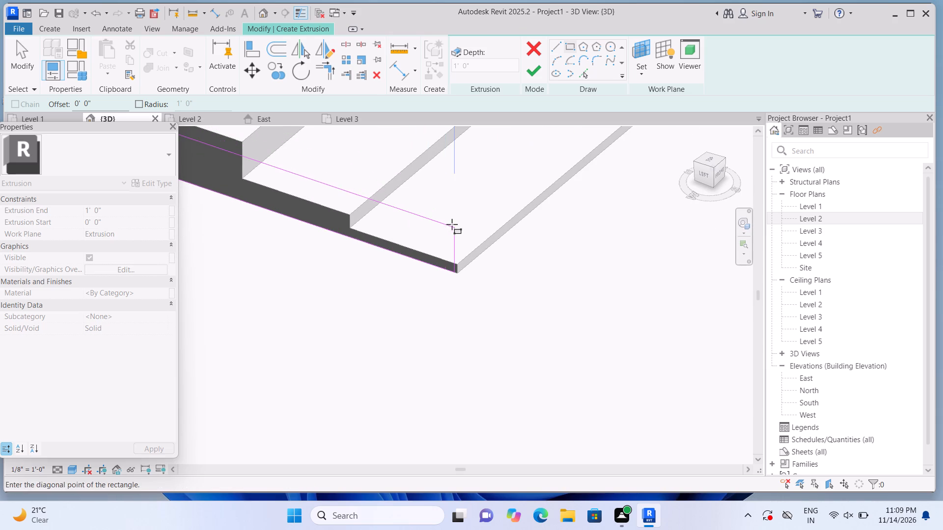
pyautogui.scroll(3, 459, 230)
pyautogui.click(456, 228)
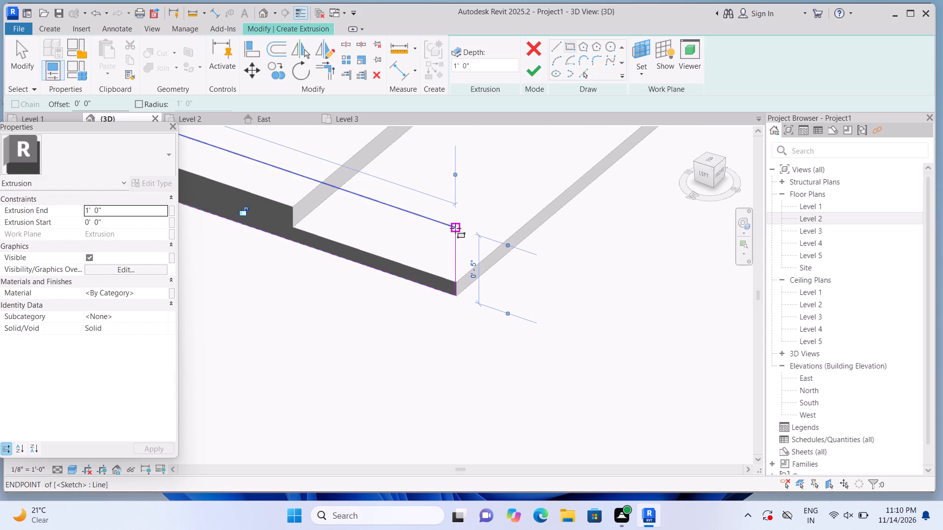
pyautogui.click(529, 74)
# Shift the second side block's bottom face slightly upward and raise its top face well above the top step.
pyautogui.scroll(-11, 472, 289)
pyautogui.scroll(6, 279, 337)
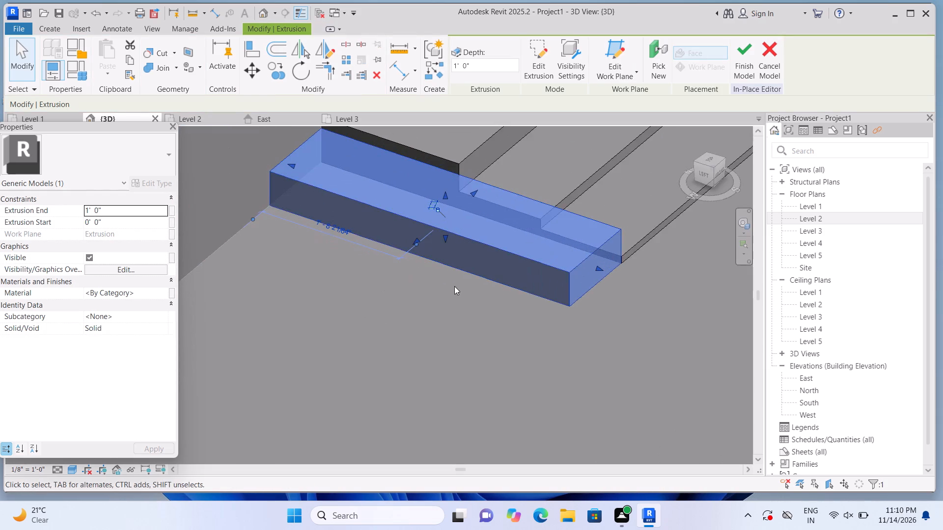
pyautogui.scroll(-5, 453, 287)
pyautogui.moveTo(444, 305); pyautogui.dragTo(207, 368, button='middle')
pyautogui.middleClick(207, 368)
pyautogui.scroll(1, 207, 367)
pyautogui.moveTo(208, 364); pyautogui.dragTo(304, 358, button='middle')
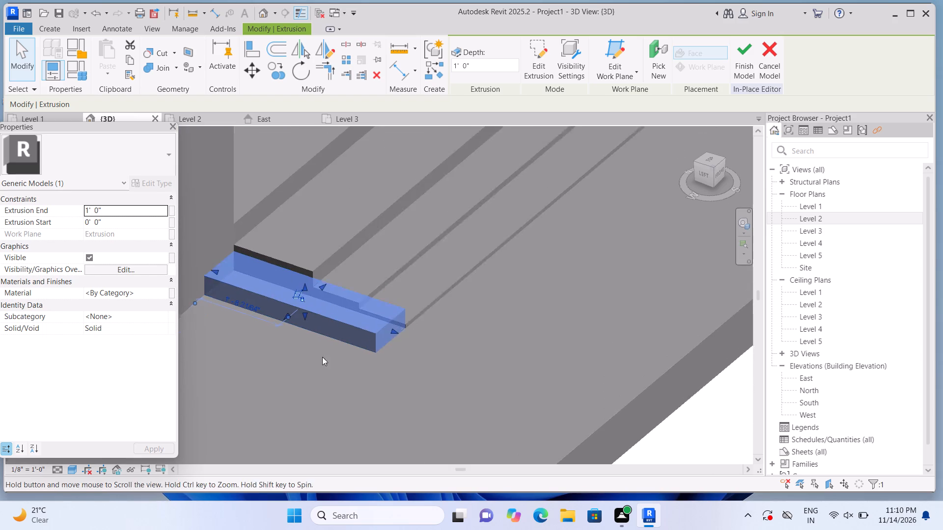
pyautogui.scroll(4, 347, 340)
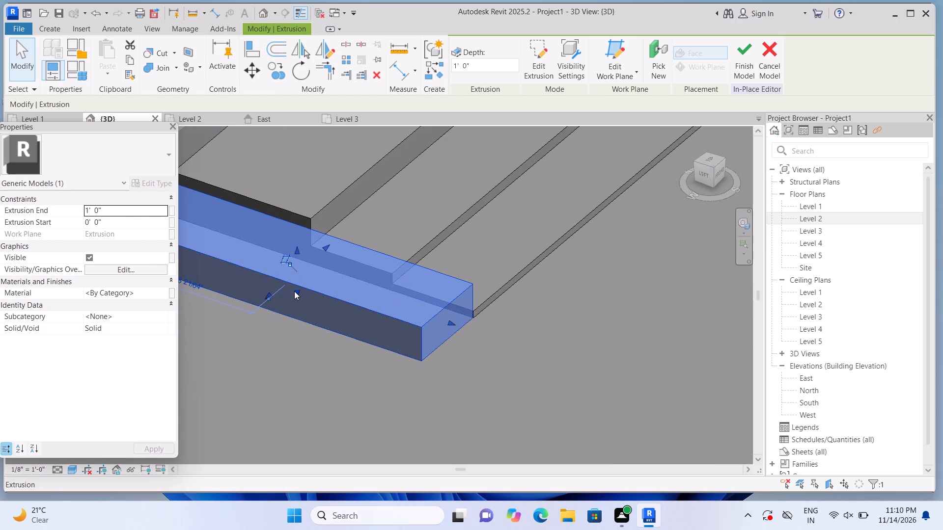
pyautogui.moveTo(296, 290); pyautogui.dragTo(300, 283)
pyautogui.scroll(-3, 300, 300)
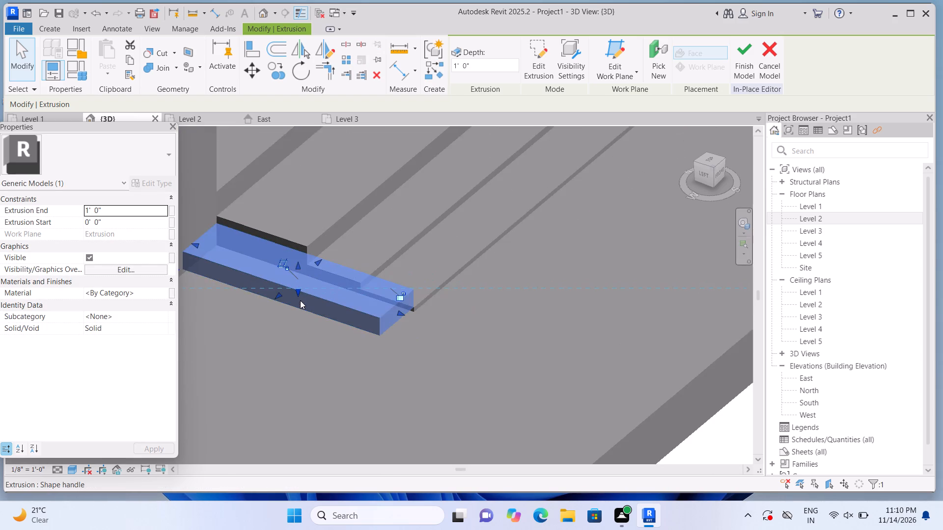
pyautogui.scroll(-4, 300, 300)
pyautogui.moveTo(298, 277); pyautogui.dragTo(305, 222)
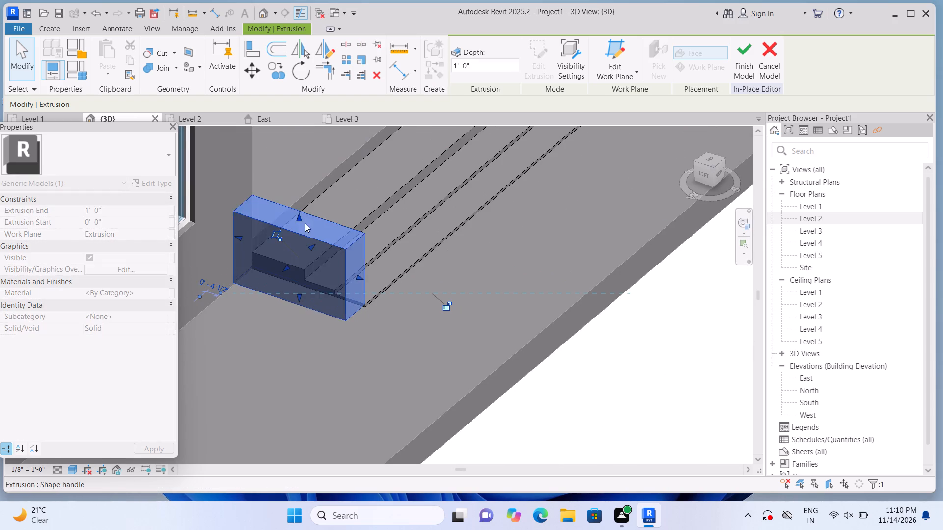
pyautogui.scroll(-7, 305, 243)
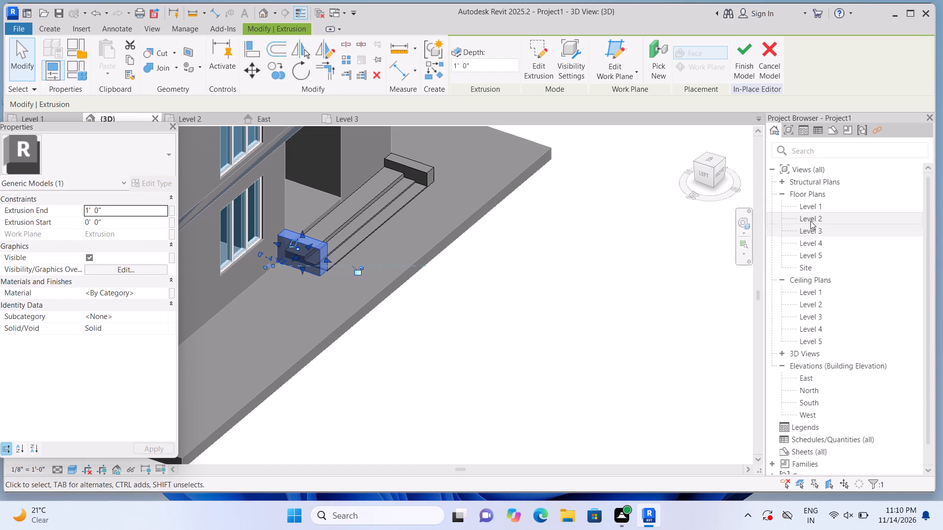
# Start another extrusion in the front view and pick the face of the Generic - 12" roof above the entrance as its work plane.
pyautogui.click(721, 171)
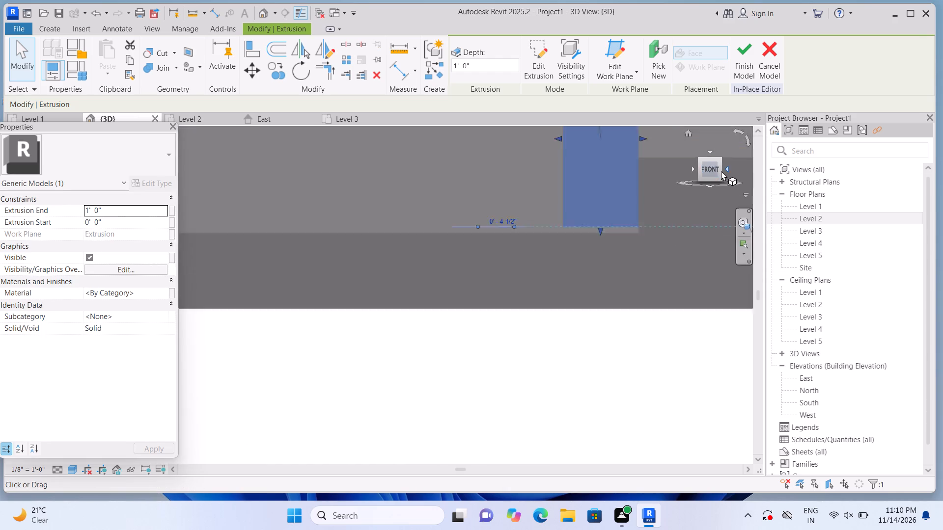
pyautogui.scroll(-15, 632, 269)
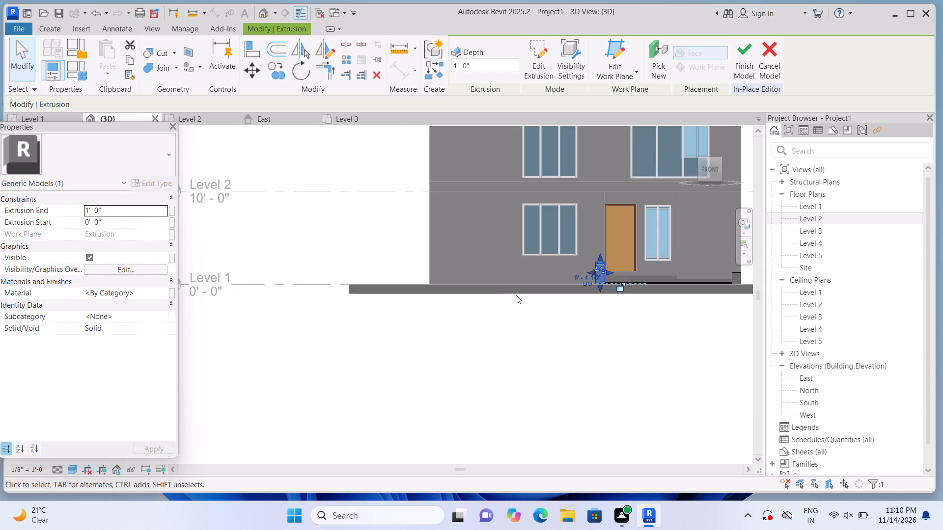
pyautogui.moveTo(522, 264); pyautogui.dragTo(297, 320, button='middle')
pyautogui.click(564, 294)
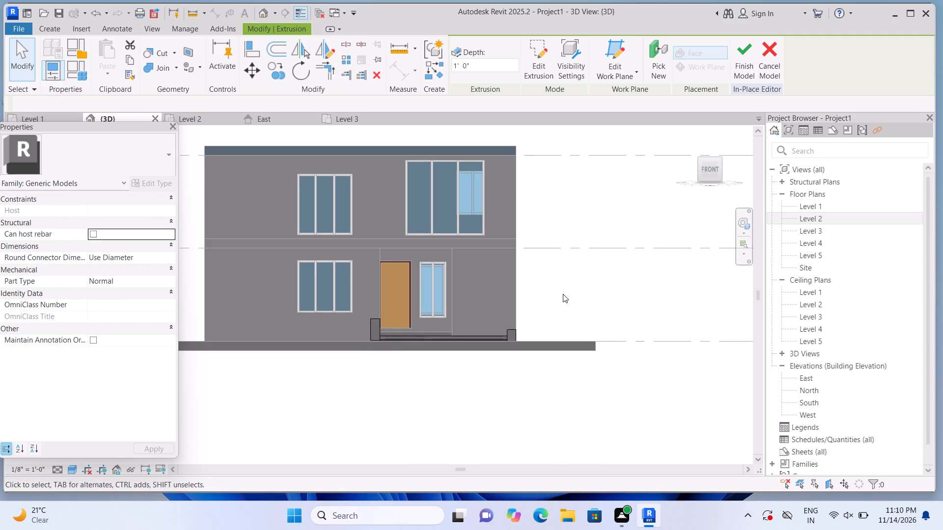
pyautogui.scroll(3, 400, 313)
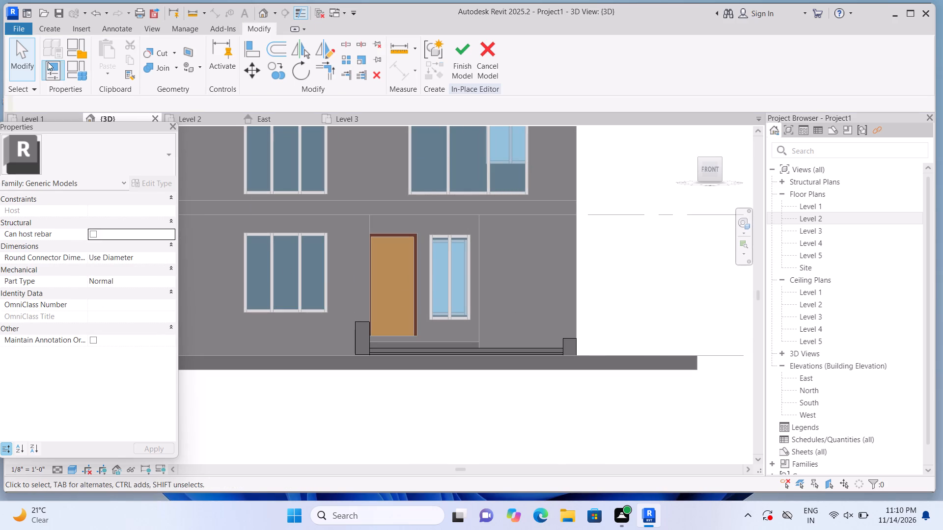
pyautogui.click(47, 26)
pyautogui.click(100, 62)
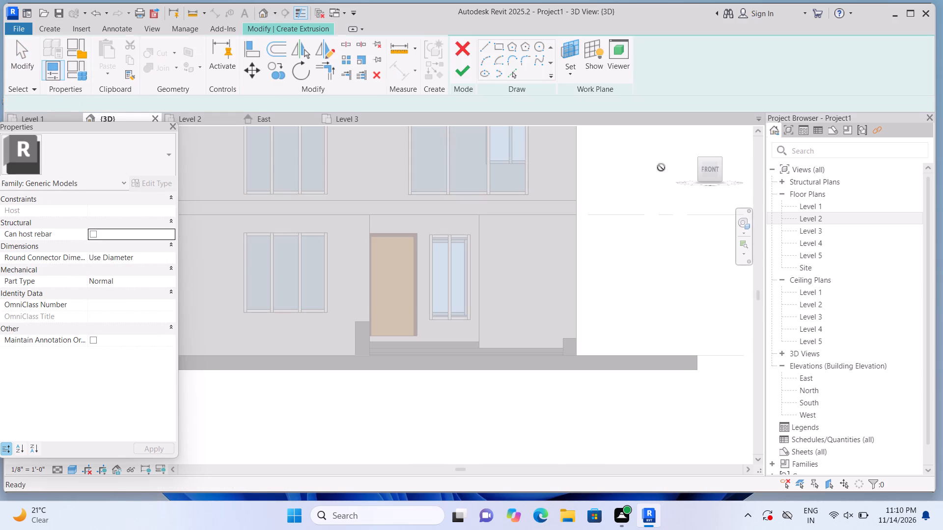
pyautogui.click(642, 80)
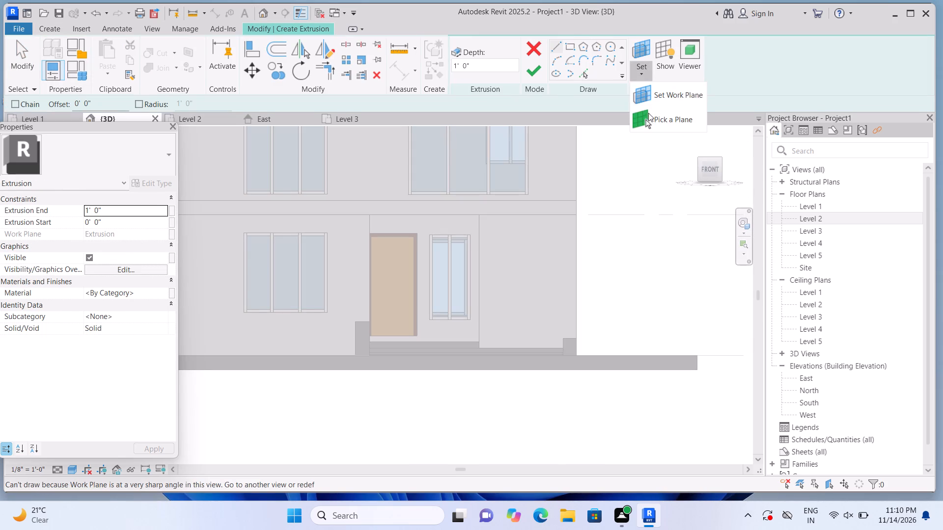
pyautogui.click(650, 118)
pyautogui.scroll(1, 471, 234)
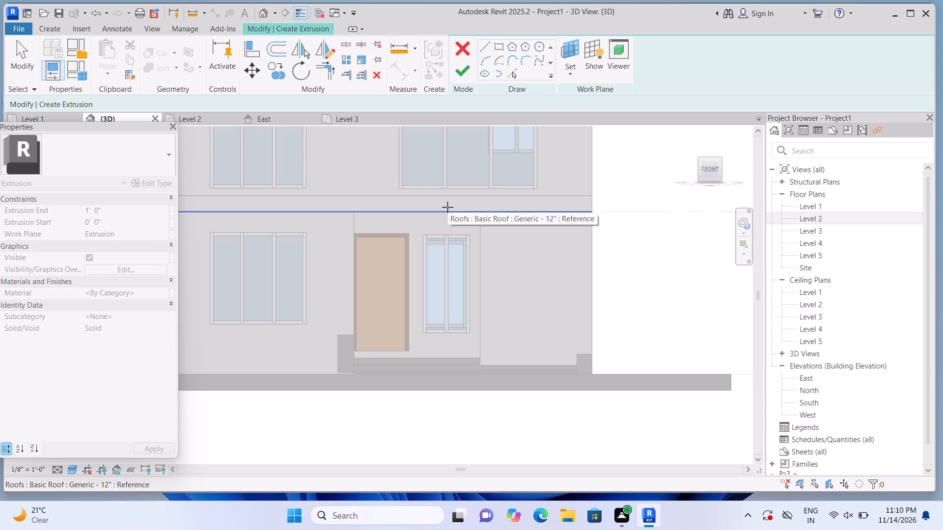
pyautogui.scroll(1, 447, 206)
pyautogui.moveTo(485, 212); pyautogui.dragTo(547, 185, button='middle')
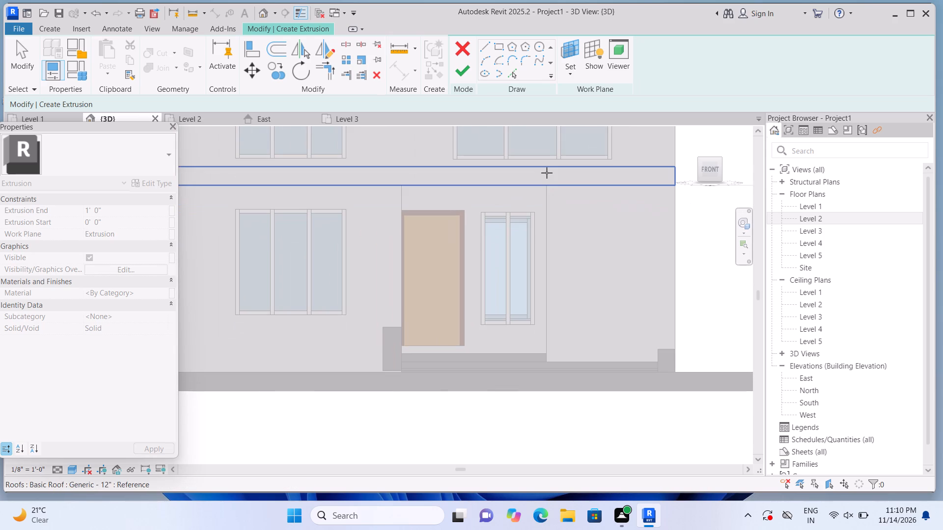
pyautogui.click(547, 173)
# Sketch a rectangle about 16' 2" by 10" below the Level 2 line, ending at the building corner, and finish the 1' 0" extrusion.
pyautogui.click(575, 45)
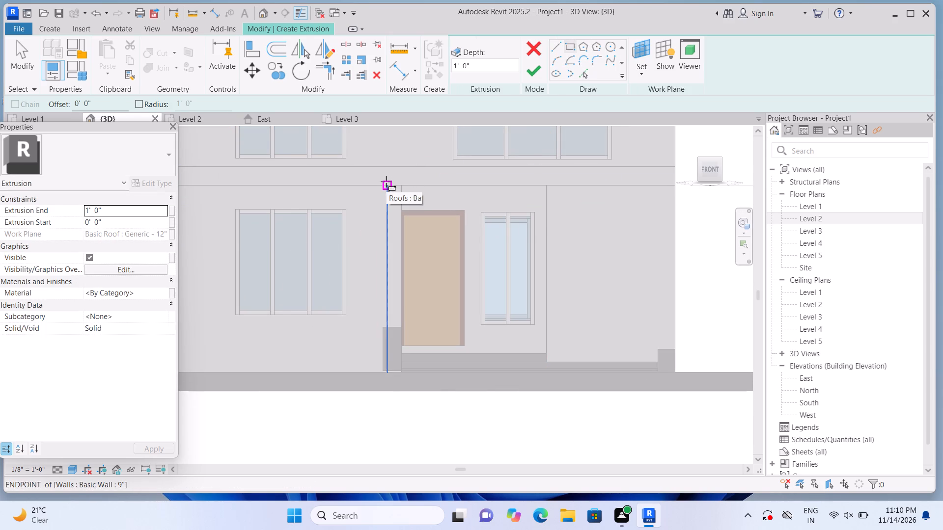
pyautogui.scroll(1, 374, 195)
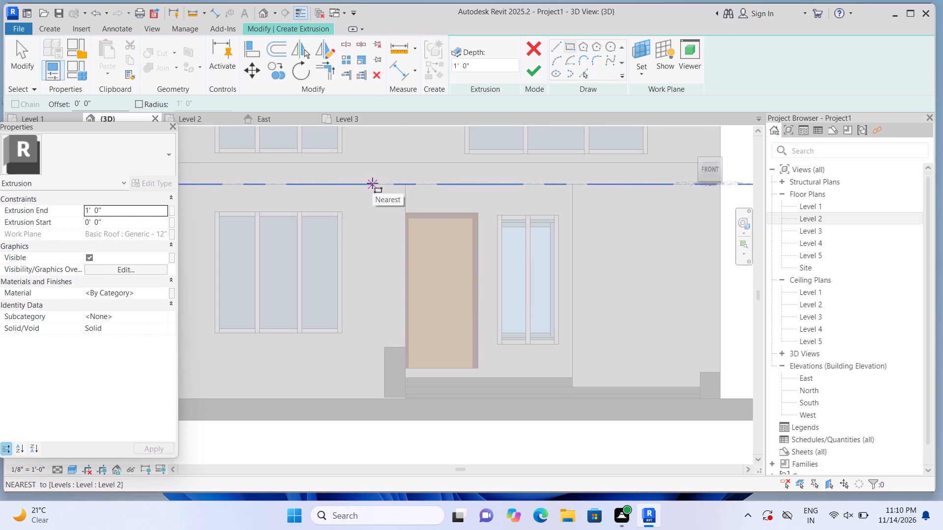
pyautogui.click(372, 183)
pyautogui.moveTo(515, 173); pyautogui.dragTo(264, 172, button='middle')
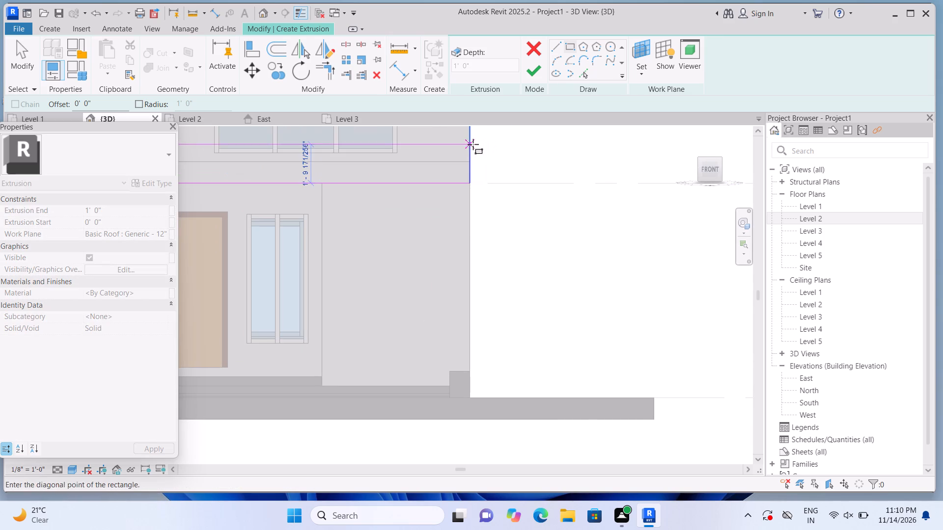
pyautogui.scroll(1, 472, 190)
pyautogui.moveTo(525, 201); pyautogui.dragTo(655, 191, button='middle')
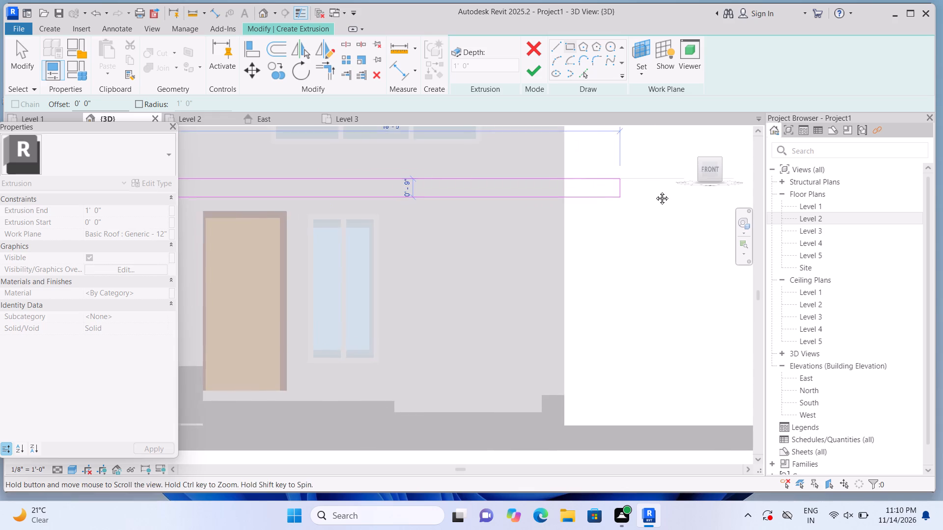
pyautogui.moveTo(655, 191); pyautogui.dragTo(655, 190, button='middle')
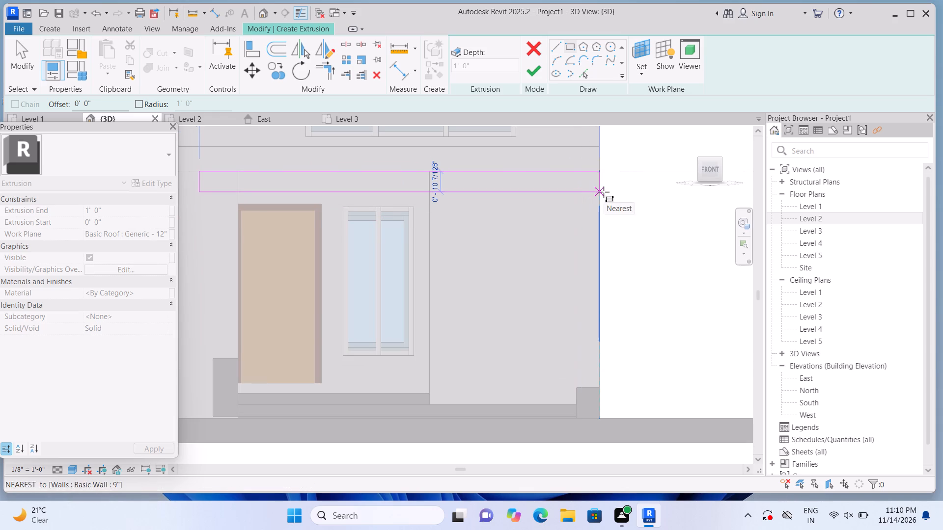
pyautogui.click(604, 192)
pyautogui.click(543, 73)
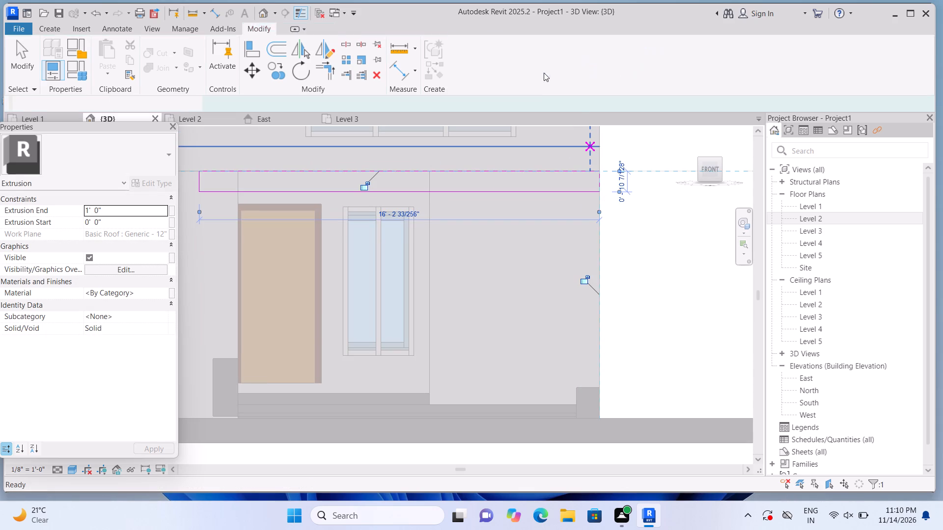
pyautogui.scroll(-2, 692, 283)
pyautogui.click(694, 281)
# Raise the top face of the side block beside the door to the underside of the new beam.
pyautogui.scroll(1, 450, 348)
pyautogui.scroll(2, 399, 347)
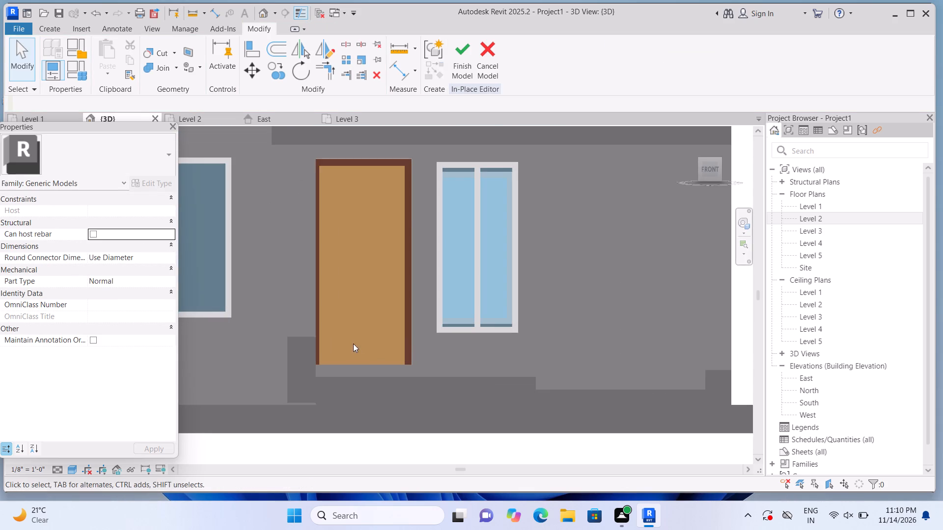
pyautogui.click(303, 348)
pyautogui.scroll(-4, 309, 340)
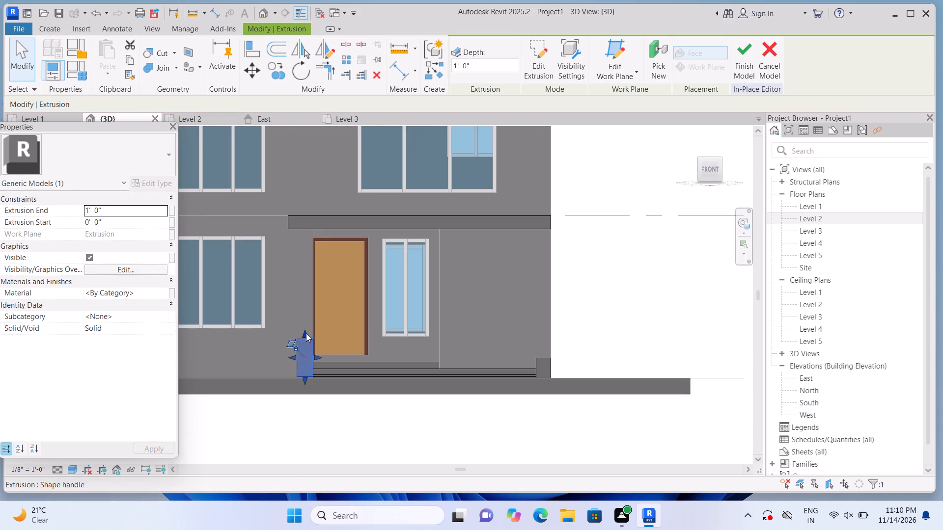
pyautogui.moveTo(302, 332); pyautogui.dragTo(302, 234)
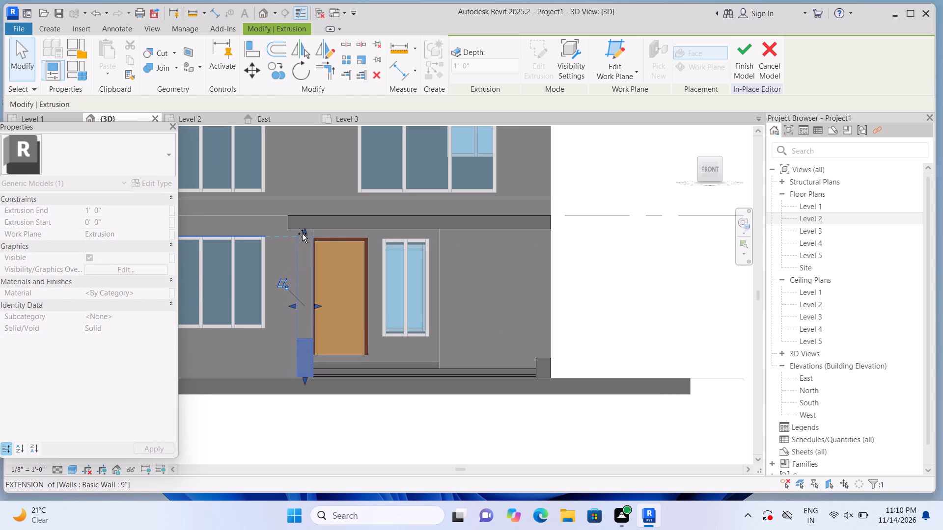
pyautogui.moveTo(302, 234); pyautogui.dragTo(303, 230)
pyautogui.scroll(3, 301, 252)
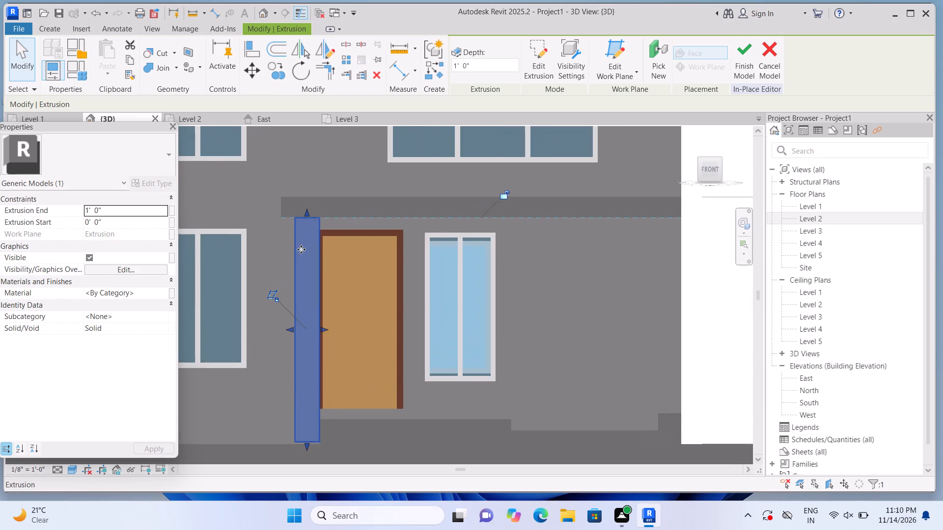
# Shorten the beam's door-side end to align with the outer edge of the side block, and deselect it.
pyautogui.click(287, 218)
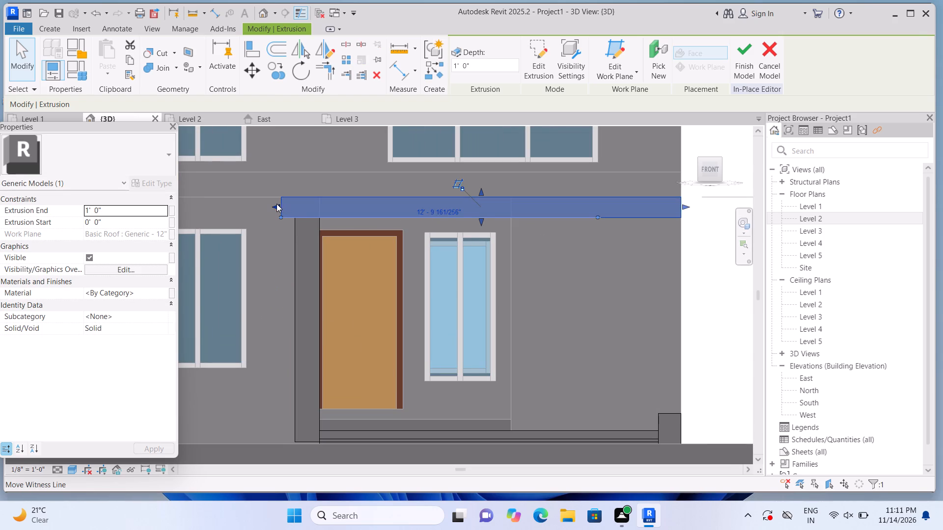
pyautogui.moveTo(277, 204); pyautogui.dragTo(295, 210)
pyautogui.scroll(-3, 279, 259)
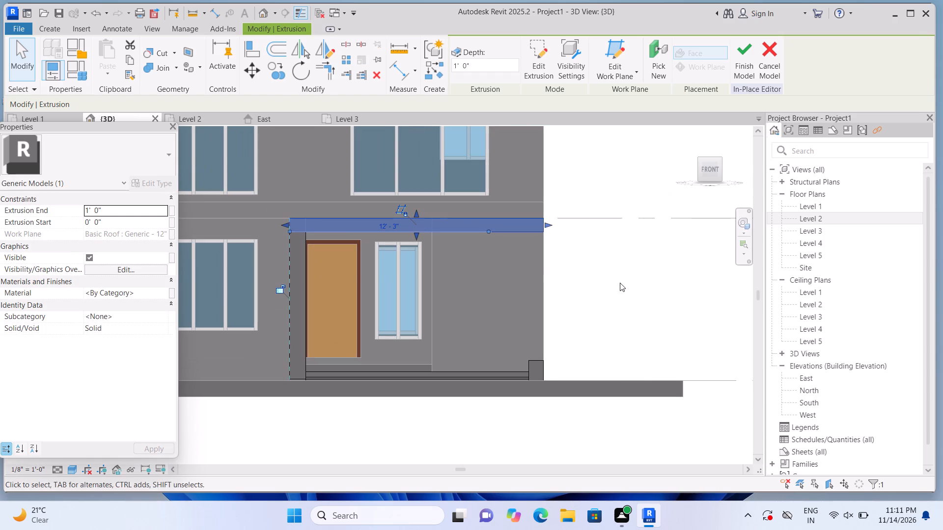
pyautogui.click(620, 283)
# Raise the top face of the side block at the building corner to the beam's underside and deselect it.
pyautogui.scroll(2, 583, 283)
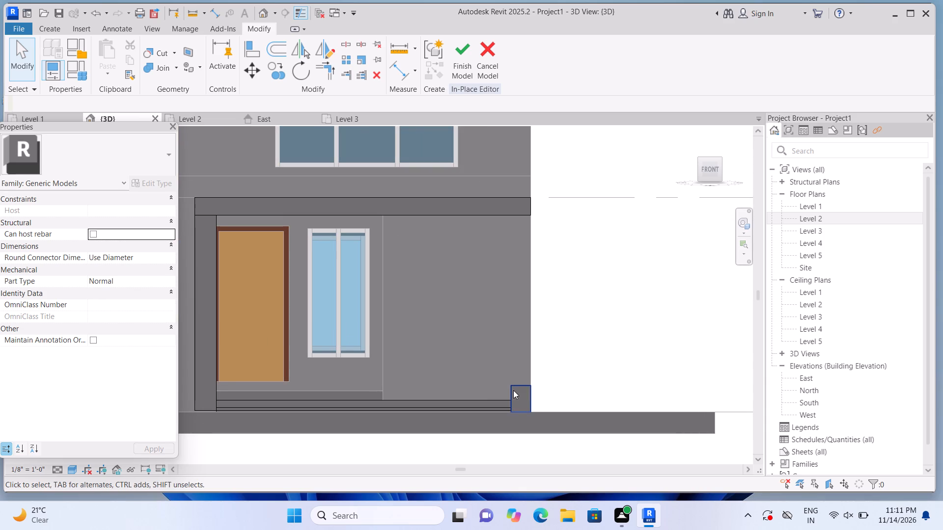
pyautogui.click(513, 390)
pyautogui.moveTo(520, 381); pyautogui.dragTo(517, 241)
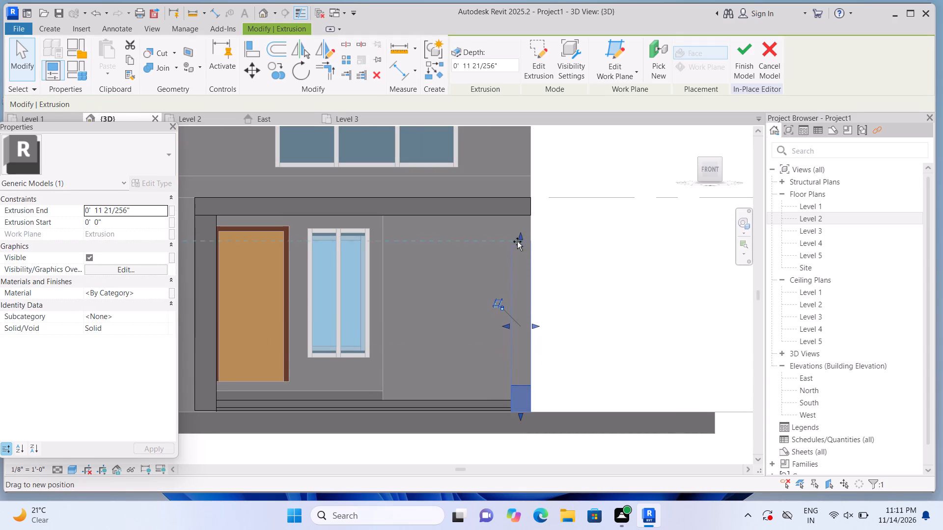
pyautogui.moveTo(517, 241); pyautogui.dragTo(514, 216)
pyautogui.click(586, 266)
pyautogui.scroll(-1, 588, 265)
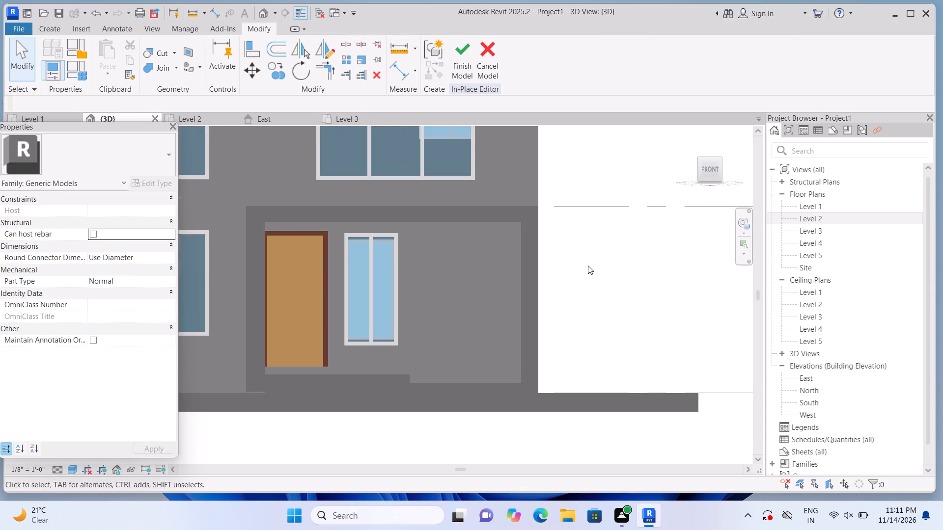
pyautogui.scroll(4, 545, 244)
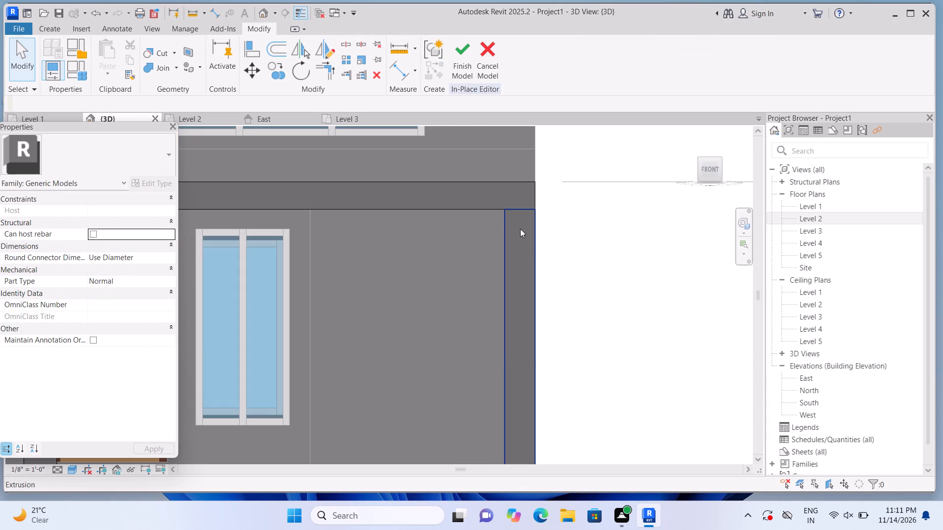
pyautogui.click(520, 229)
pyautogui.click(519, 204)
pyautogui.click(585, 253)
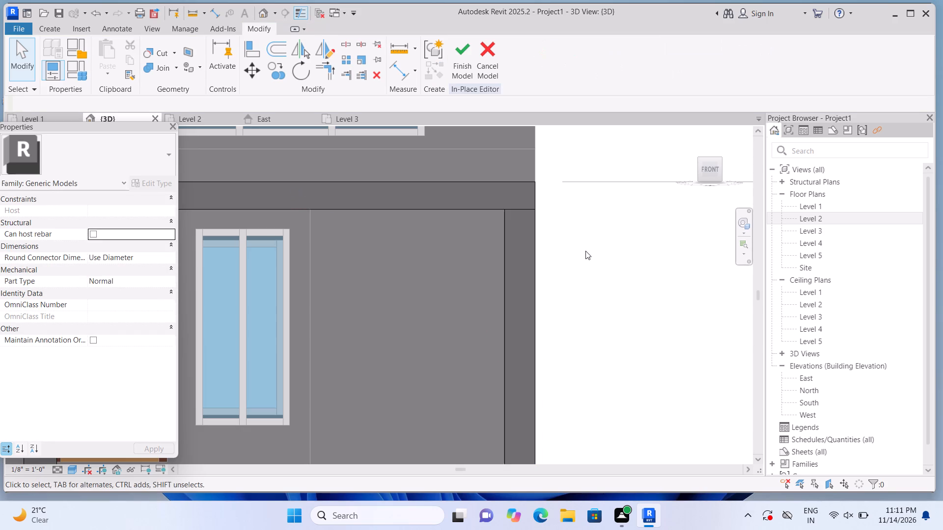
# In the home 3D view, extend the beam's front face flush with the side blocks' front faces, about 3' 8" deep, and deselect it.
pyautogui.scroll(-6, 585, 251)
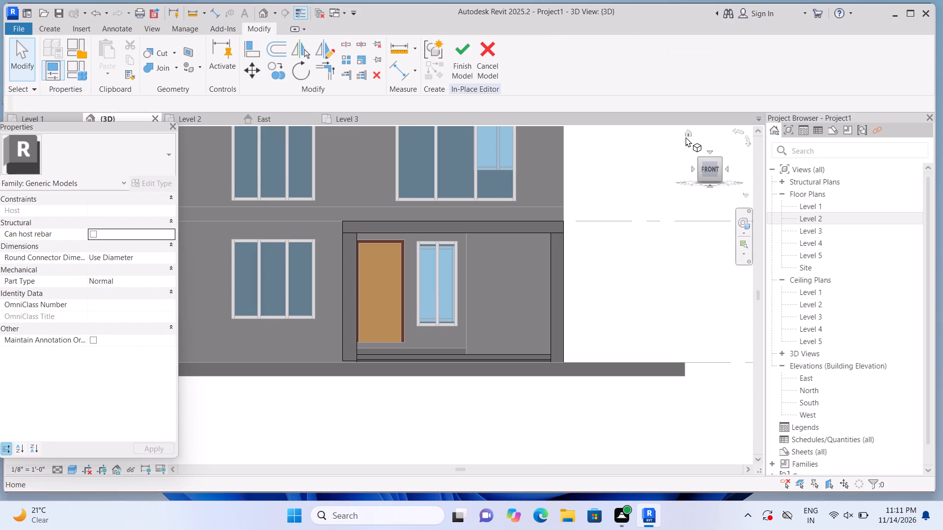
pyautogui.click(687, 130)
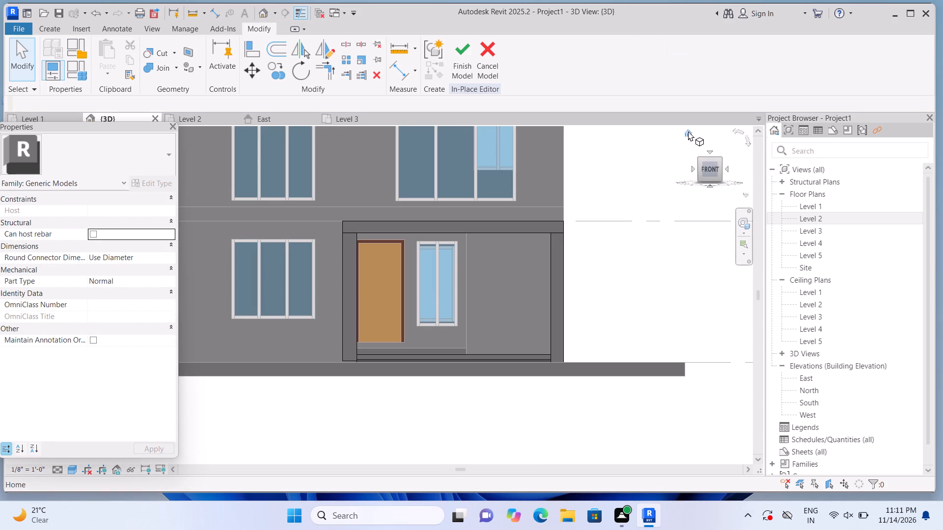
pyautogui.click(688, 131)
pyautogui.scroll(2, 273, 362)
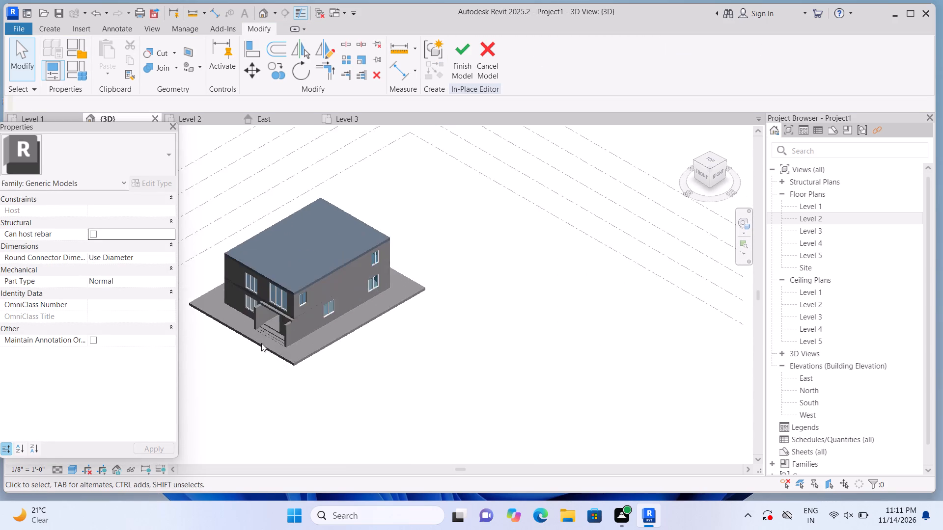
pyautogui.scroll(13, 261, 343)
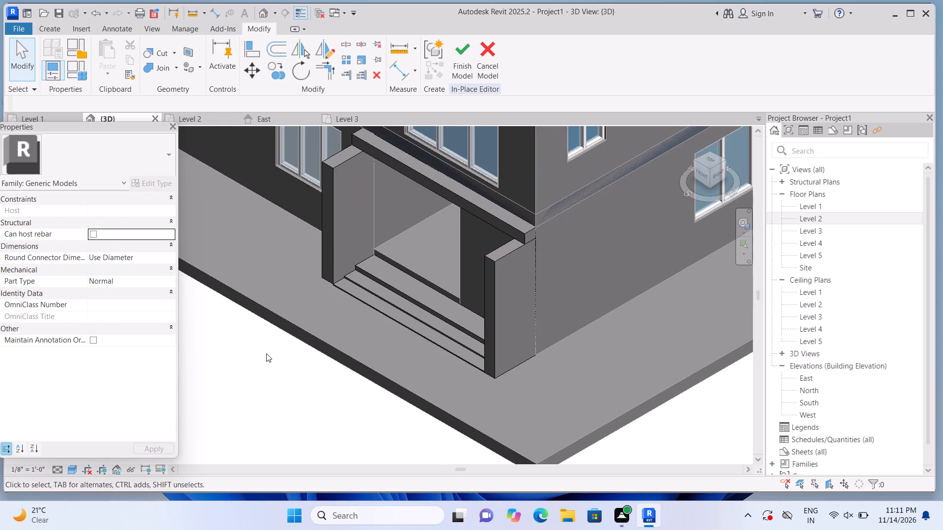
pyautogui.scroll(2, 250, 365)
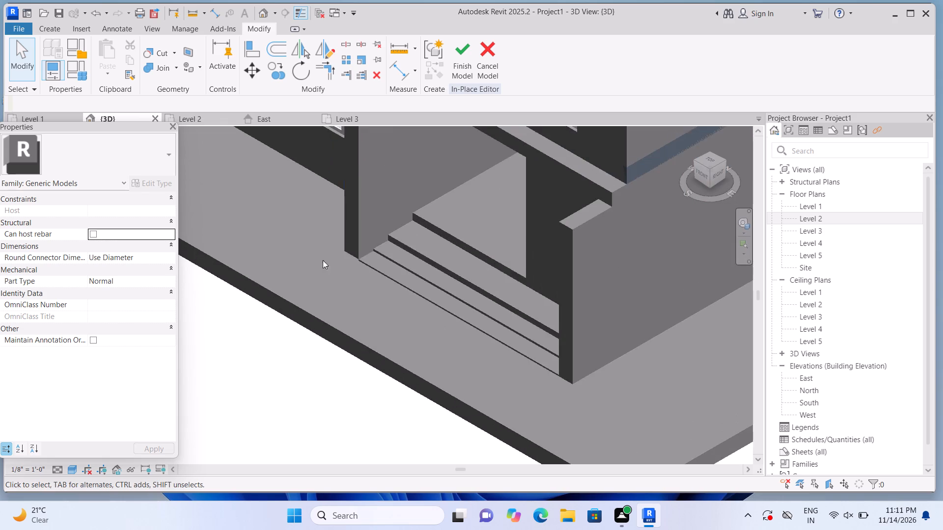
pyautogui.scroll(-2, 358, 261)
pyautogui.moveTo(363, 265); pyautogui.dragTo(347, 304, button='middle')
pyautogui.scroll(2, 391, 284)
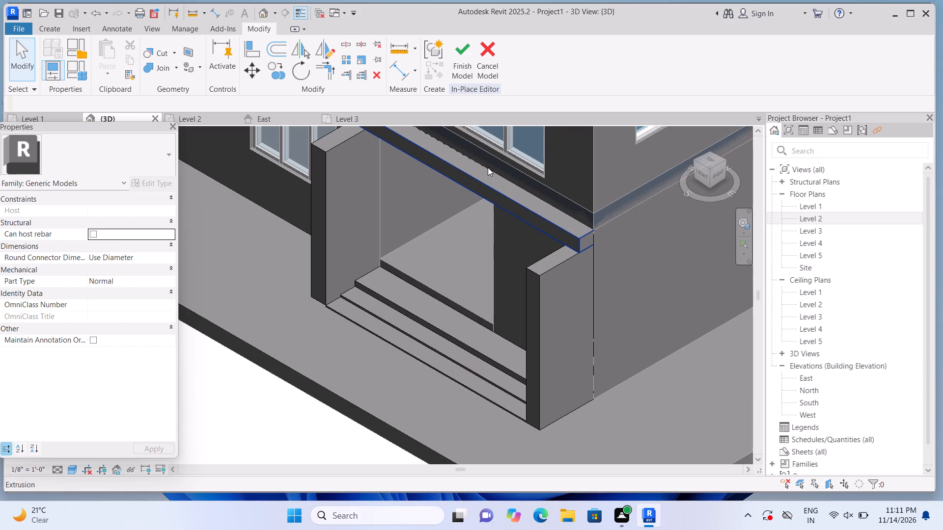
pyautogui.click(490, 178)
pyautogui.scroll(1, 460, 199)
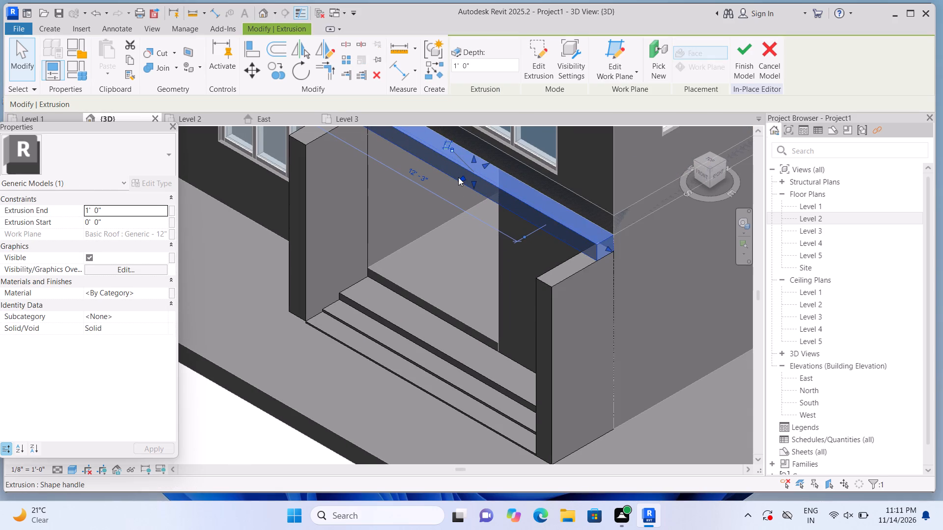
pyautogui.moveTo(458, 177); pyautogui.dragTo(420, 202)
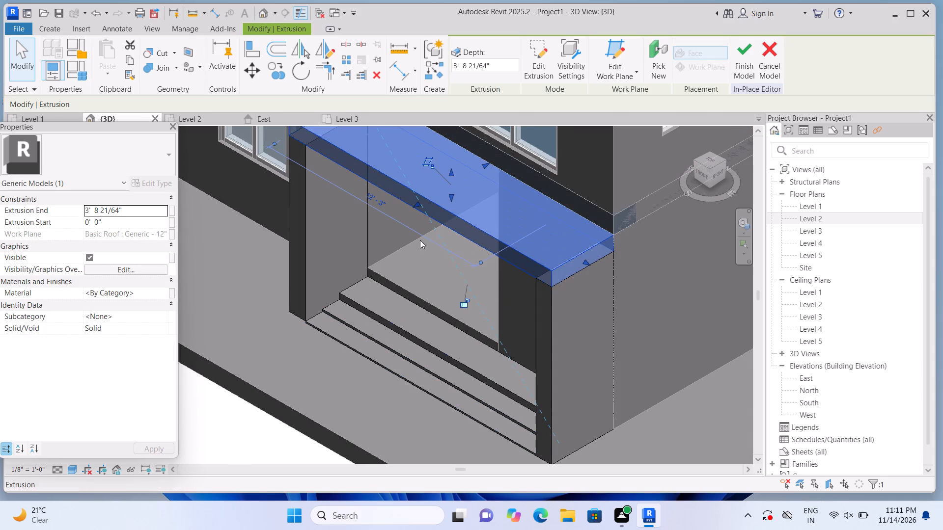
pyautogui.click(235, 414)
pyautogui.scroll(-1, 235, 413)
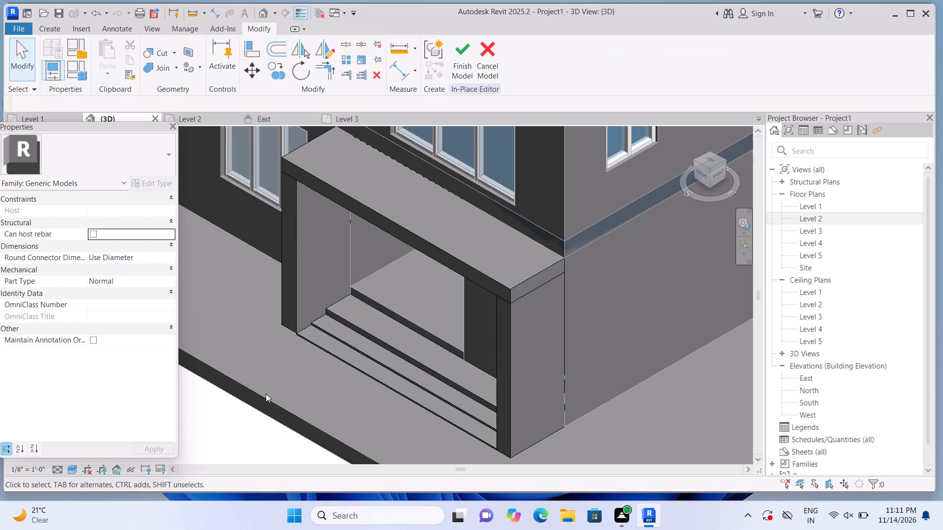
# Extend the beam's building-corner end outward past the outer face of the corner side block.
pyautogui.scroll(3, 429, 258)
pyautogui.click(432, 255)
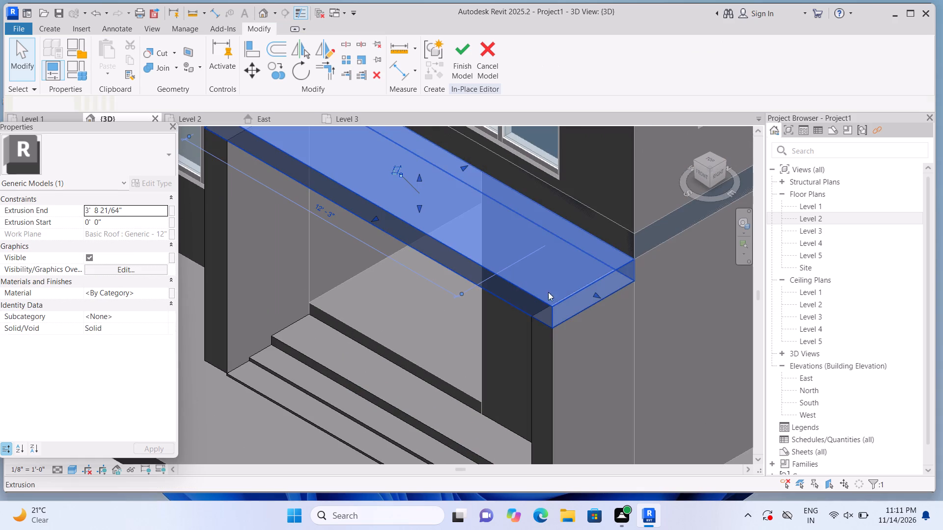
pyautogui.moveTo(596, 293); pyautogui.dragTo(614, 309)
# Raise the top face of the side block at the building corner slightly above the beam's top surface and deselect it.
pyautogui.click(552, 363)
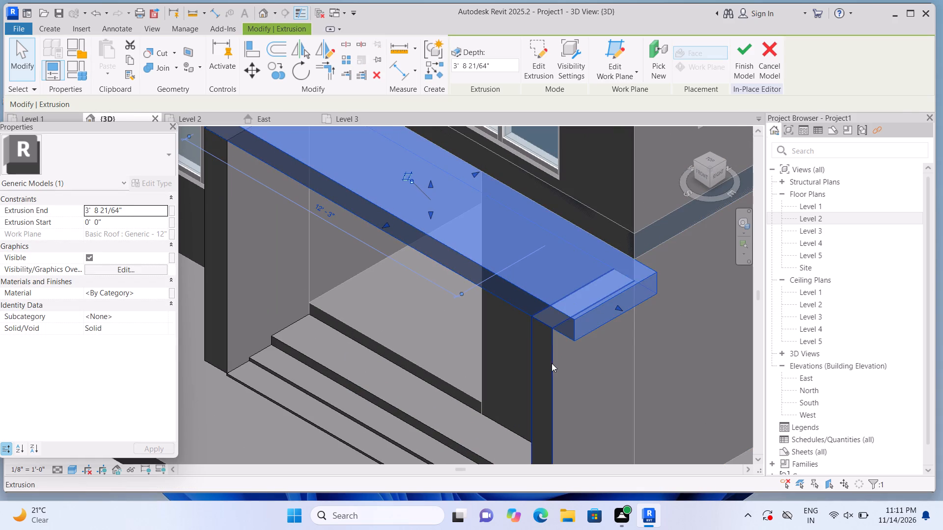
pyautogui.moveTo(582, 291); pyautogui.dragTo(582, 280)
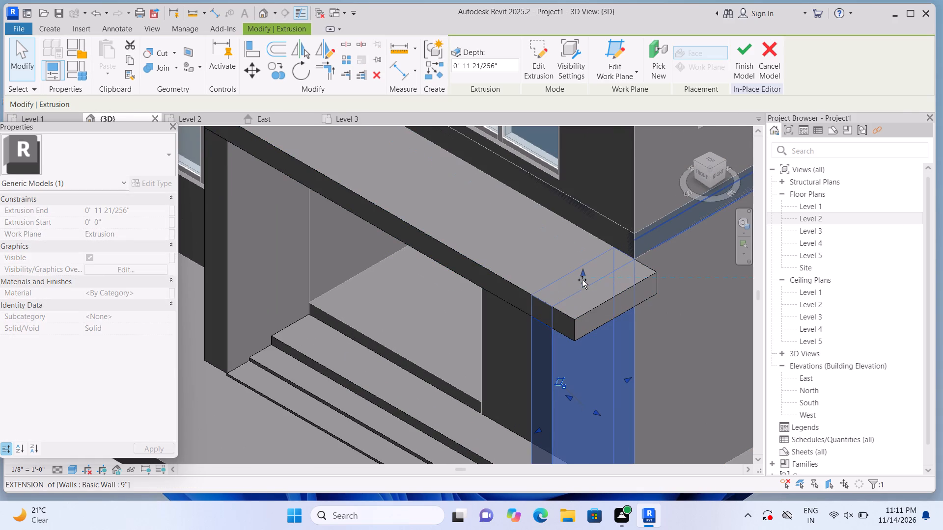
pyautogui.moveTo(582, 280); pyautogui.dragTo(581, 276)
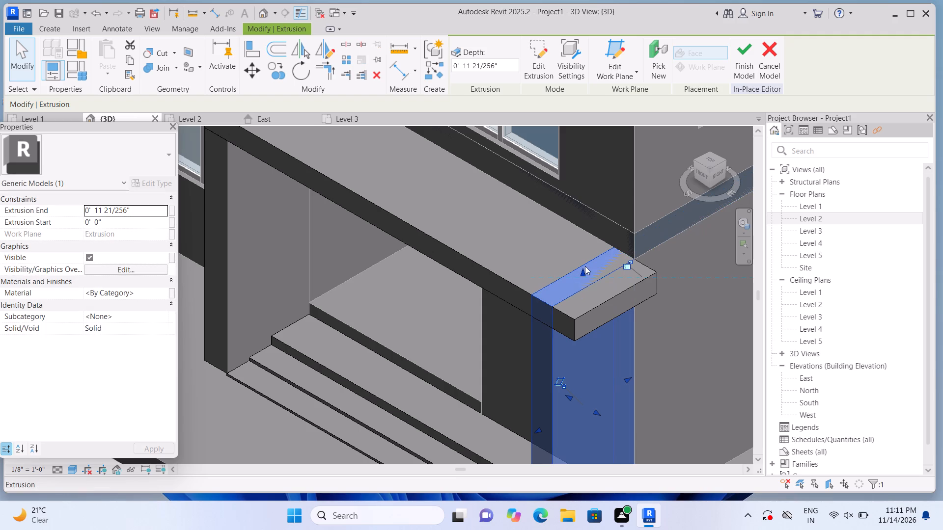
pyautogui.click(583, 271)
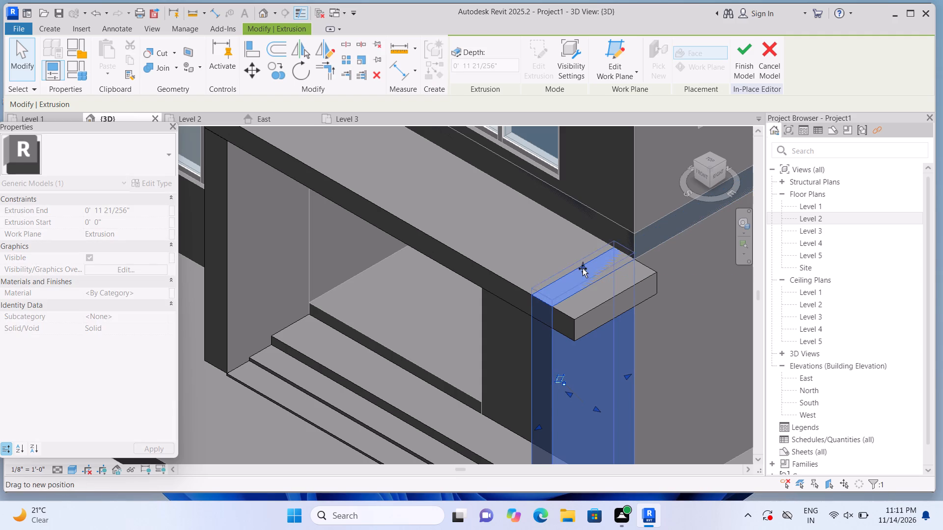
pyautogui.scroll(2, 582, 276)
pyautogui.scroll(-2, 582, 274)
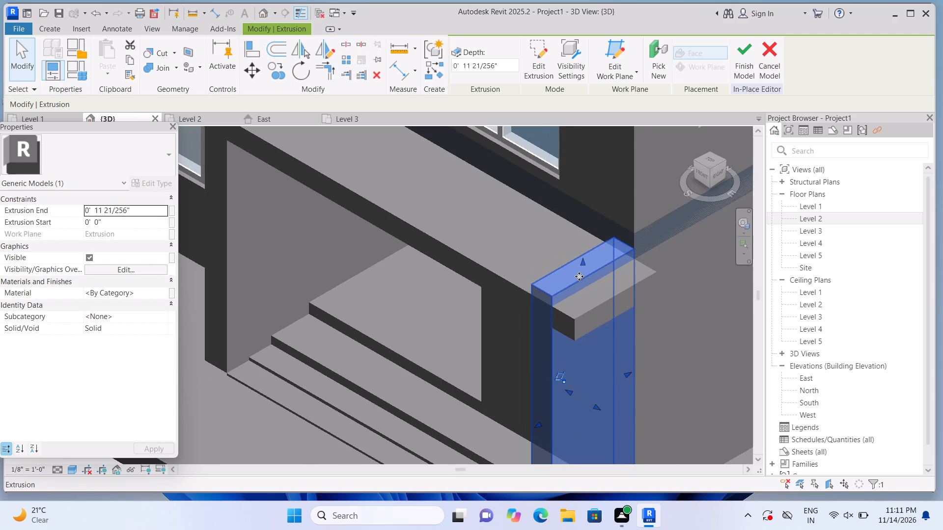
pyautogui.press('Escape')
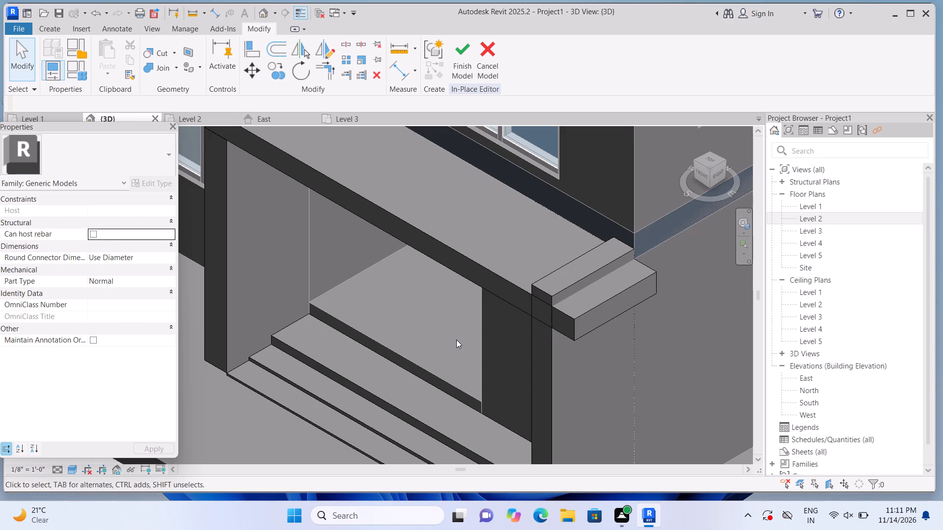
# Start a new extrusion on the top face of the raised corner side block and sketch a rectangle covering that face corner to corner.
pyautogui.scroll(-1, 934, 214)
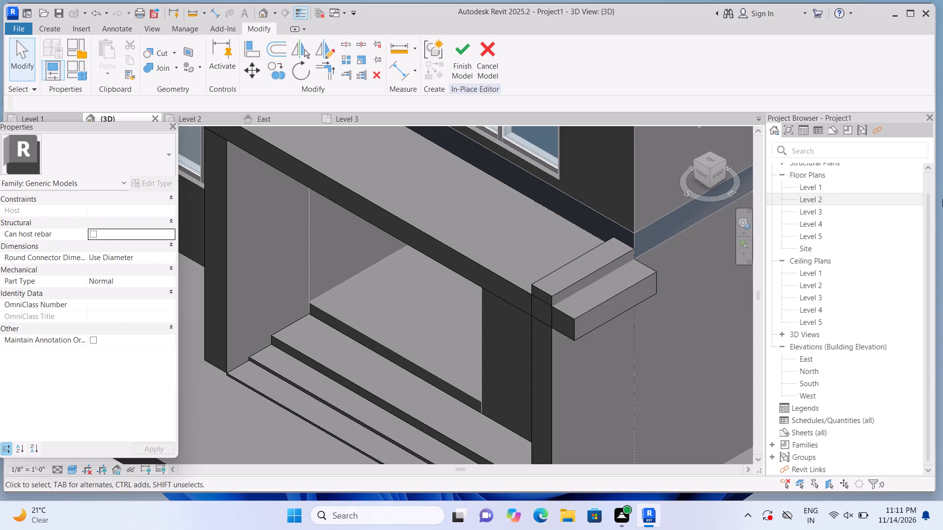
pyautogui.scroll(-2, 923, 204)
pyautogui.moveTo(563, 251); pyautogui.dragTo(446, 261, button='middle')
pyautogui.scroll(3, 422, 304)
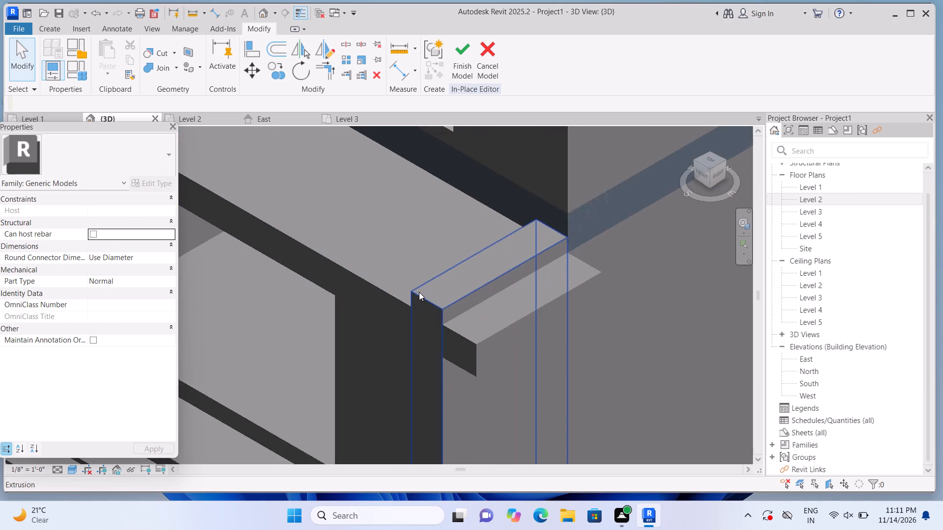
pyautogui.scroll(1, 419, 292)
pyautogui.click(45, 32)
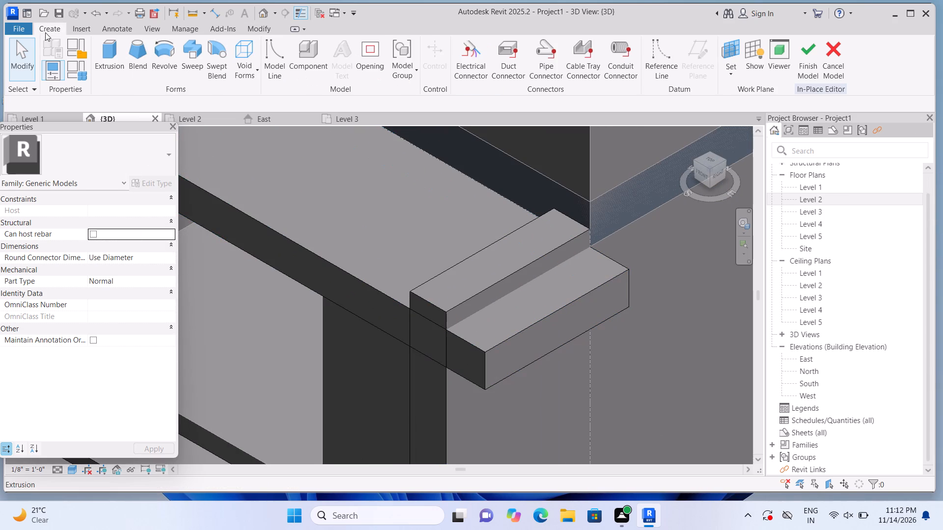
pyautogui.click(109, 69)
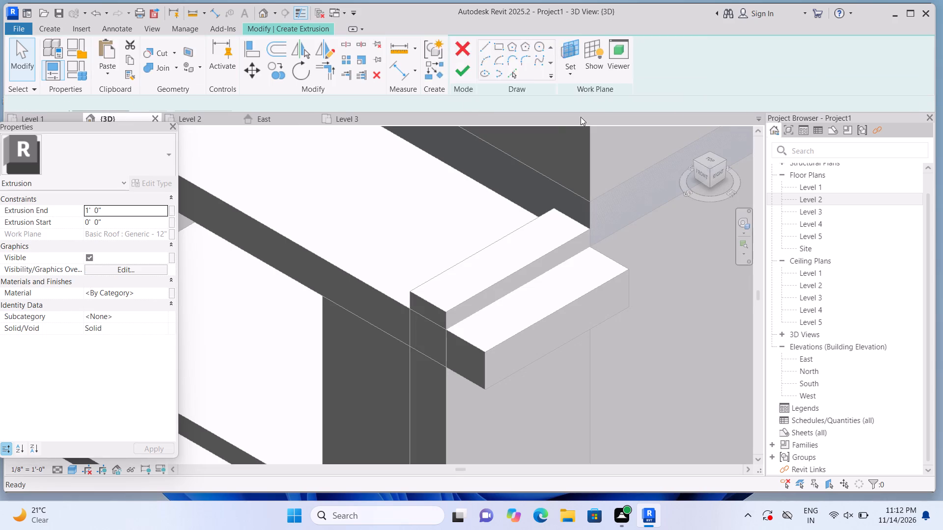
pyautogui.click(638, 74)
pyautogui.click(660, 112)
pyautogui.scroll(2, 598, 217)
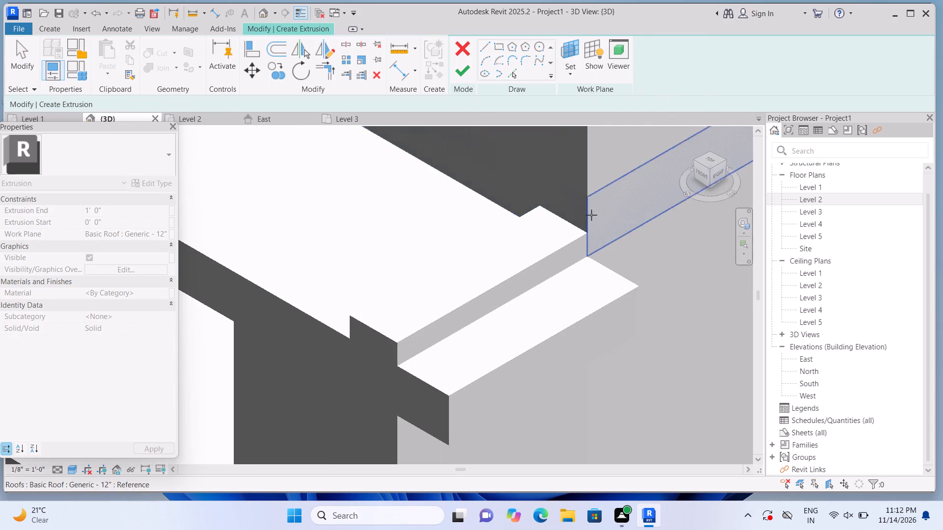
pyautogui.click(555, 238)
pyautogui.click(569, 44)
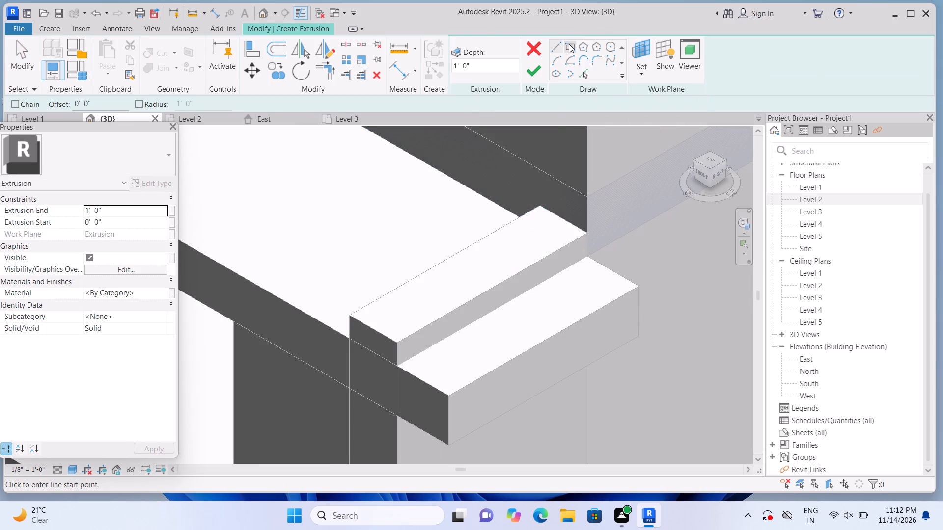
pyautogui.moveTo(503, 226); pyautogui.dragTo(514, 159, button='middle')
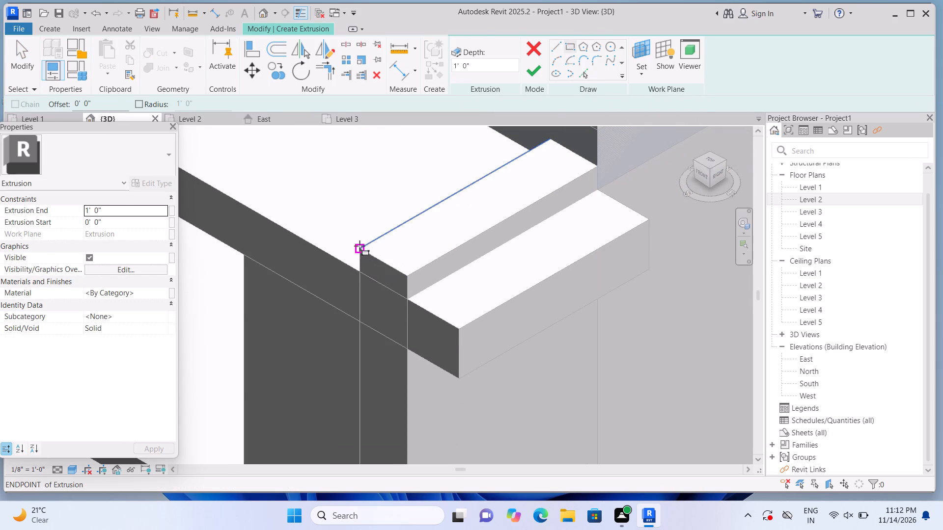
pyautogui.click(359, 245)
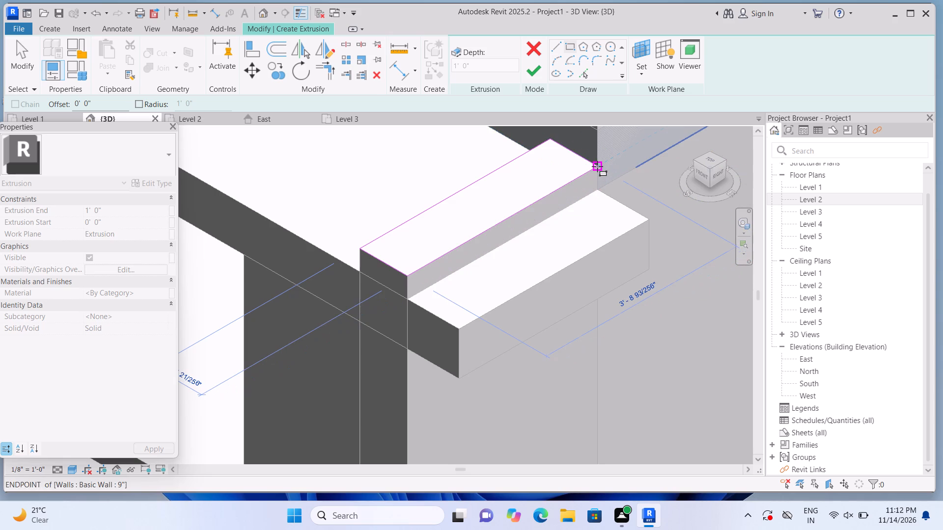
pyautogui.click(597, 166)
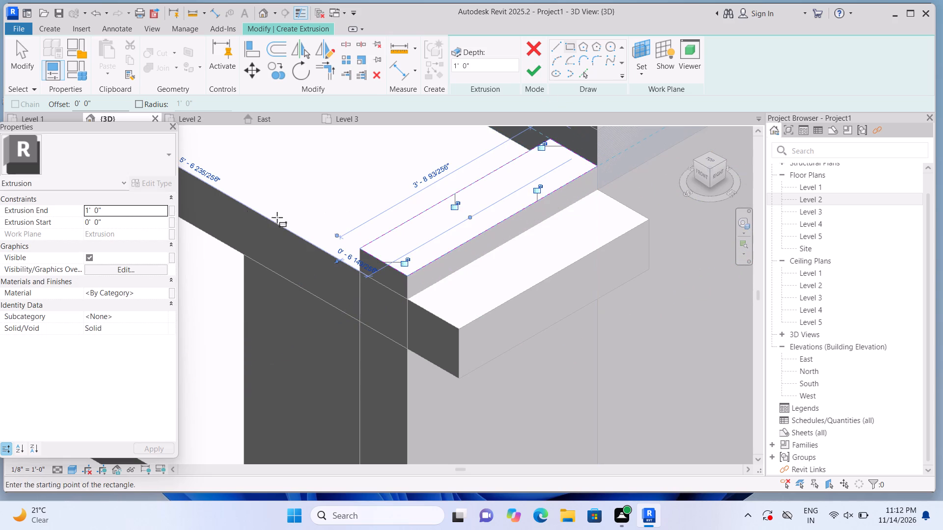
# Set the extrusion end to 3" and finish the cap slab on the corner side block.
pyautogui.click(124, 206)
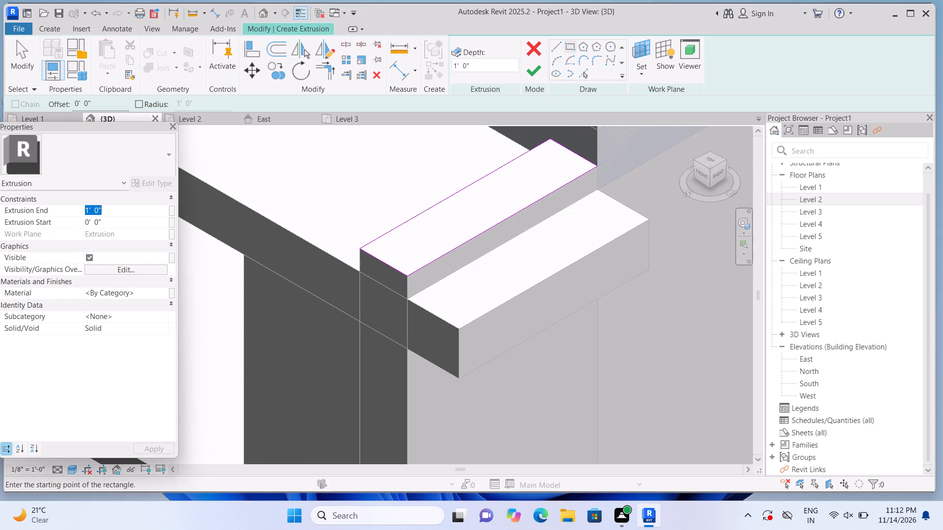
pyautogui.press('BackSpace')
pyautogui.write('3"')
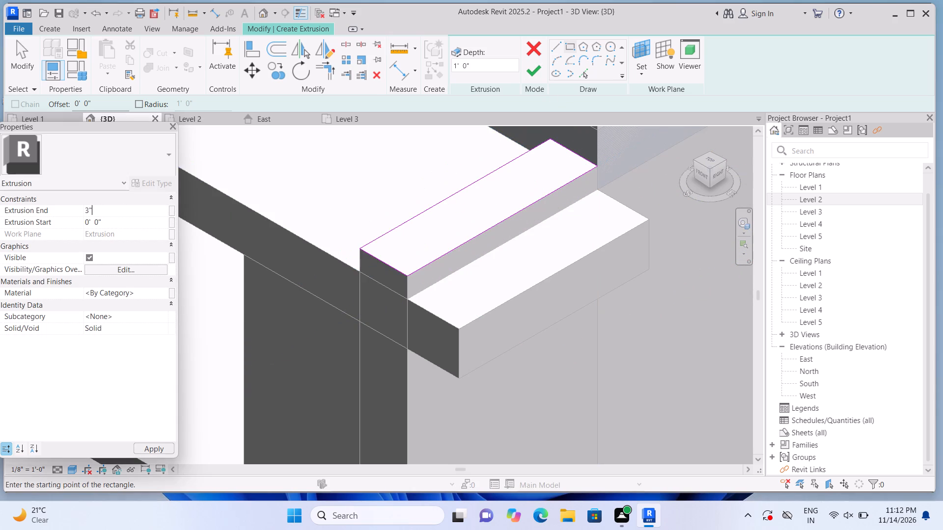
pyautogui.press('Return')
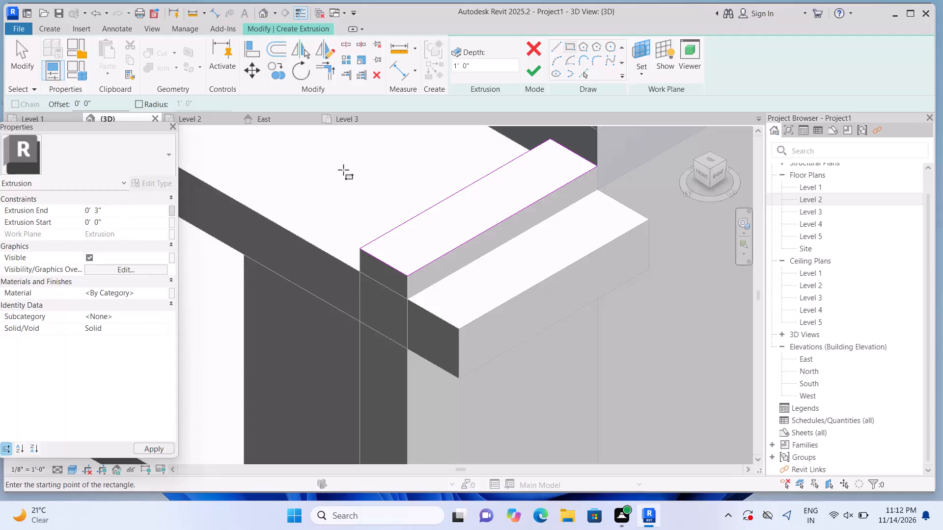
pyautogui.click(530, 75)
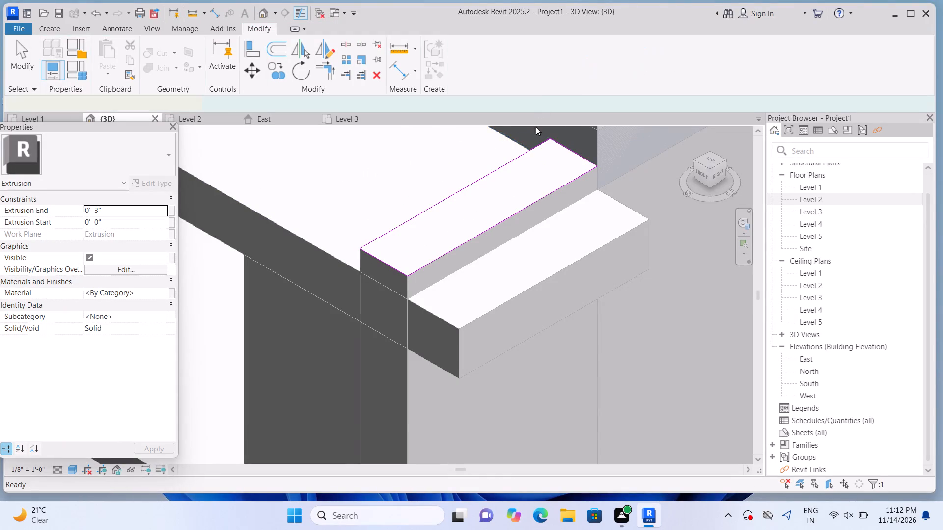
# Extend the cap slab's outer, front and door-side faces slightly past the side block, to about 4' 0" long, and deselect it.
pyautogui.scroll(1, 467, 257)
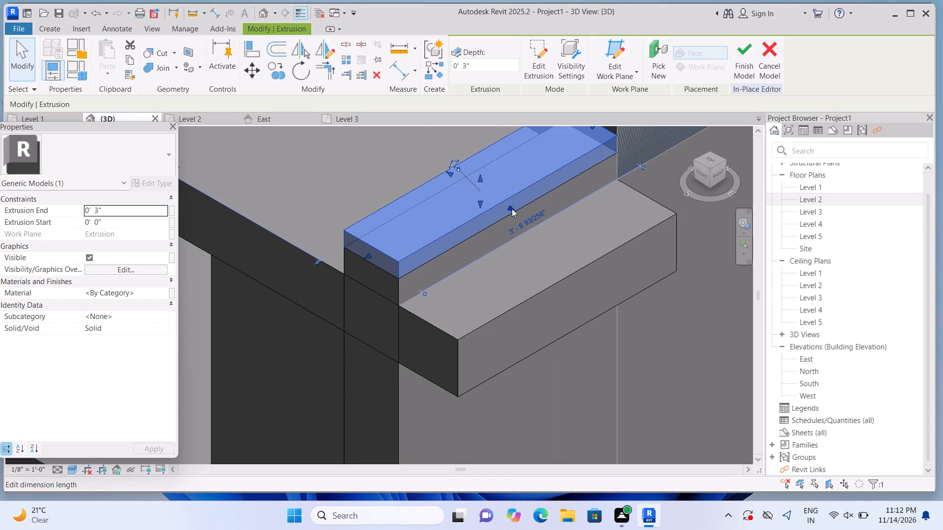
pyautogui.moveTo(511, 208); pyautogui.dragTo(523, 215)
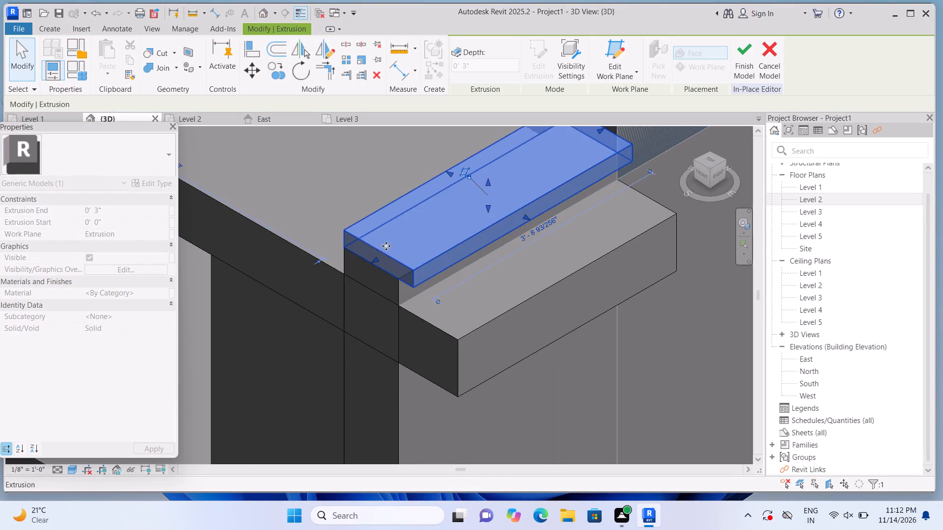
pyautogui.moveTo(375, 260); pyautogui.dragTo(366, 271)
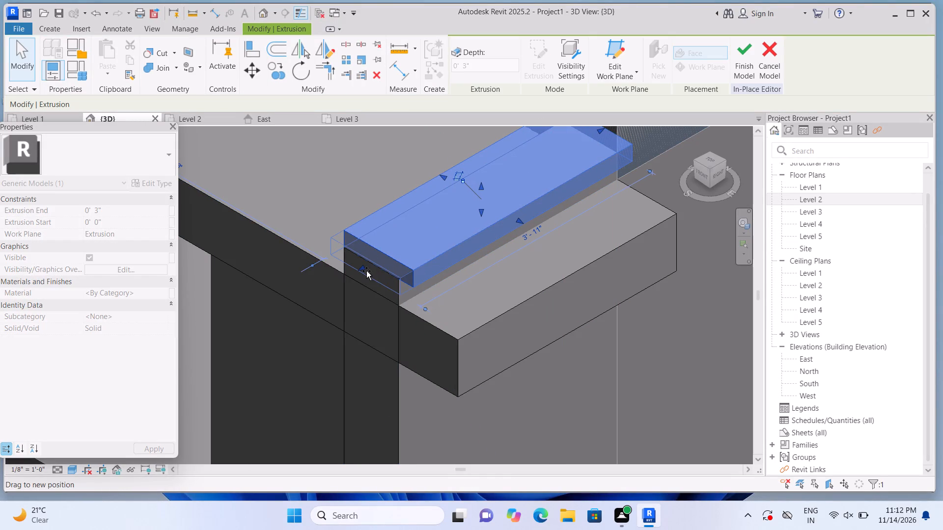
pyautogui.moveTo(366, 271); pyautogui.dragTo(364, 274)
pyautogui.scroll(1, 401, 226)
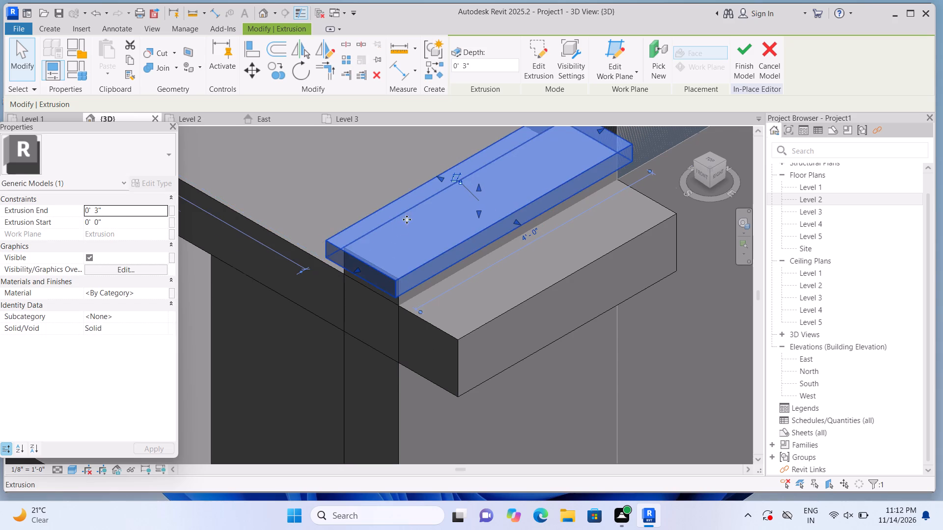
pyautogui.moveTo(447, 171); pyautogui.dragTo(440, 170)
pyautogui.scroll(-9, 440, 175)
pyautogui.scroll(-1, 556, 240)
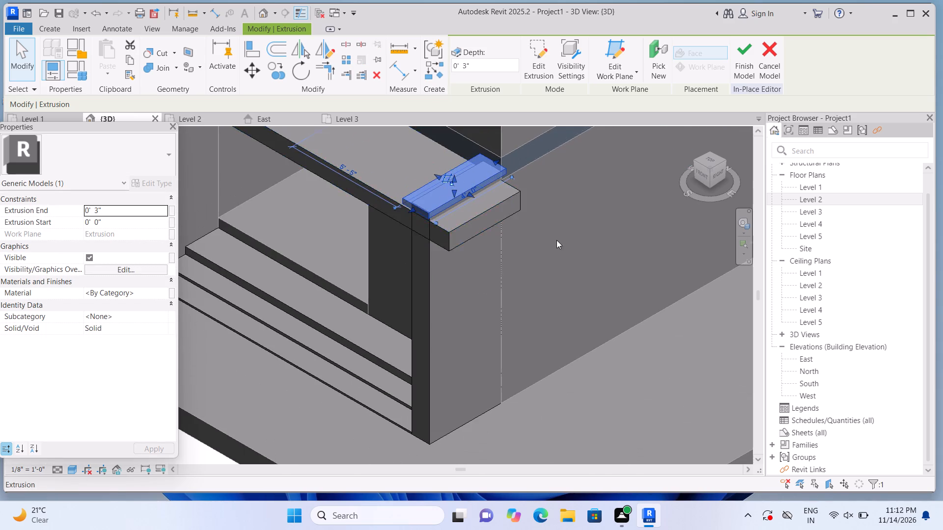
pyautogui.scroll(-2, 556, 240)
pyautogui.click(297, 407)
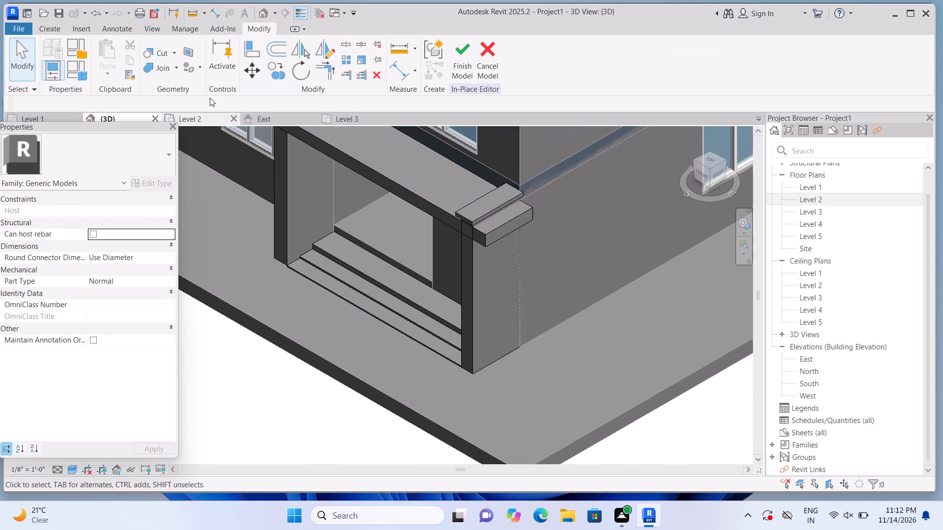
# Join the side block beside the door and the side block at the building corner with the beam using Join Geometry.
pyautogui.click(177, 69)
pyautogui.click(180, 85)
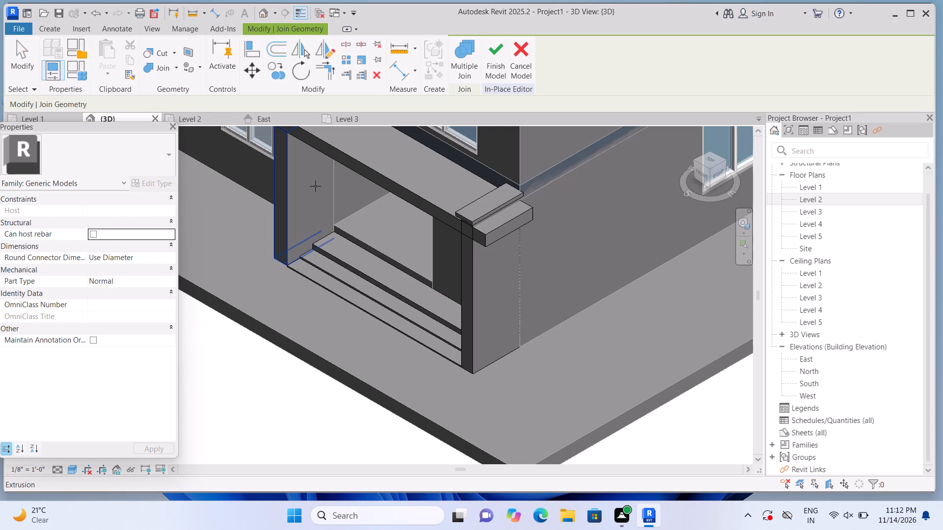
pyautogui.scroll(1, 317, 187)
pyautogui.click(311, 184)
pyautogui.scroll(-2, 324, 195)
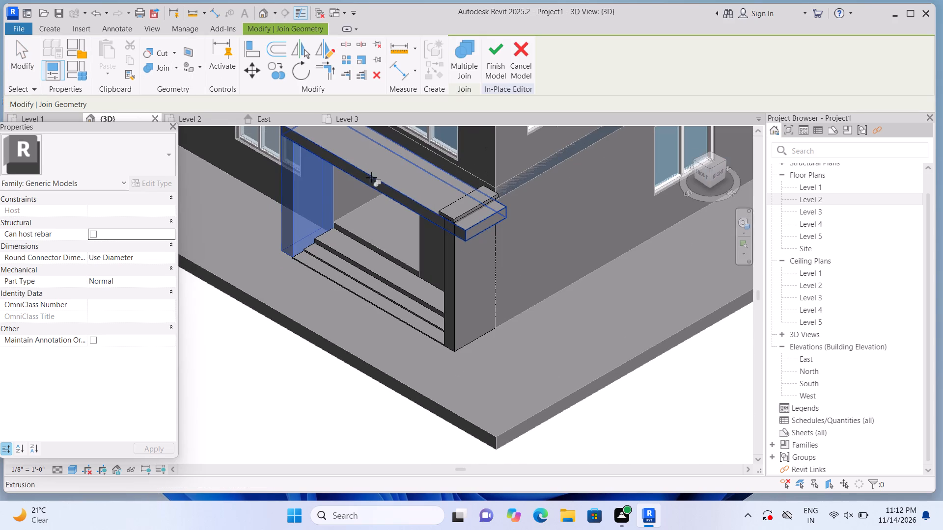
pyautogui.click(377, 171)
pyautogui.scroll(2, 377, 199)
pyautogui.click(469, 281)
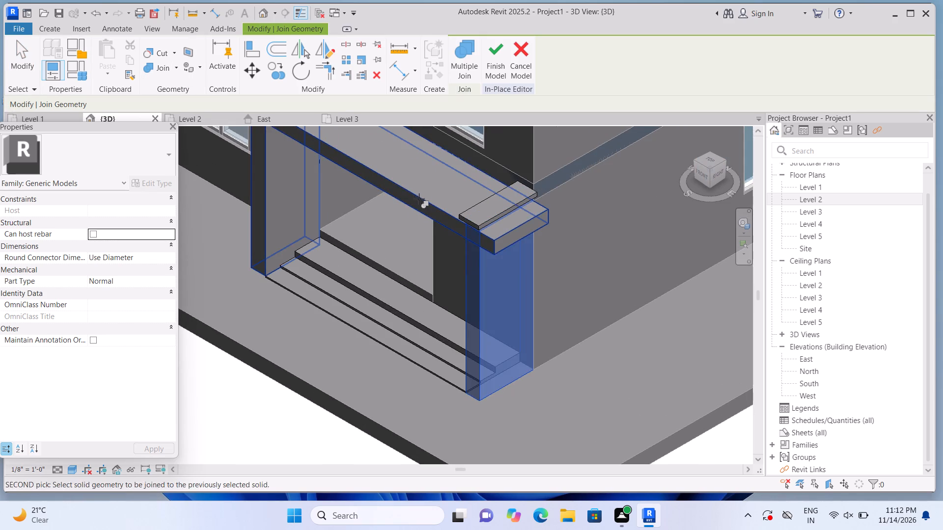
pyautogui.click(419, 199)
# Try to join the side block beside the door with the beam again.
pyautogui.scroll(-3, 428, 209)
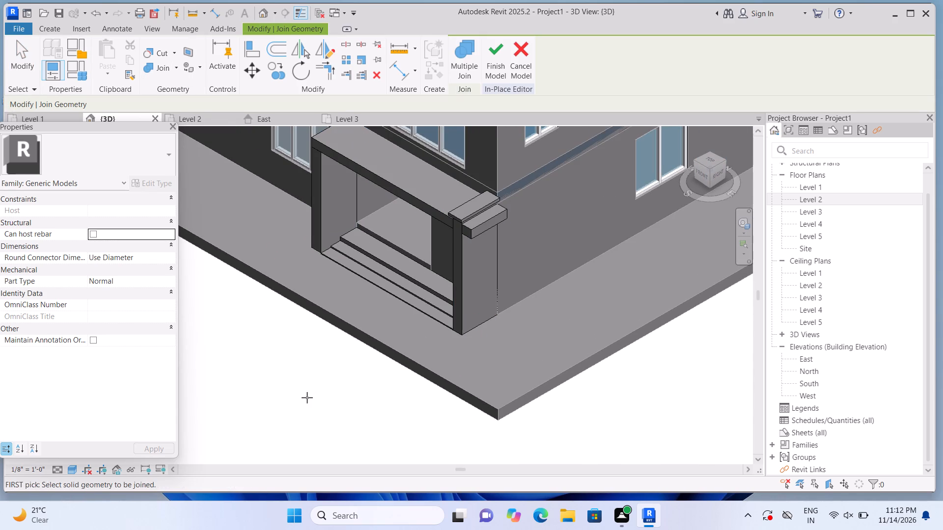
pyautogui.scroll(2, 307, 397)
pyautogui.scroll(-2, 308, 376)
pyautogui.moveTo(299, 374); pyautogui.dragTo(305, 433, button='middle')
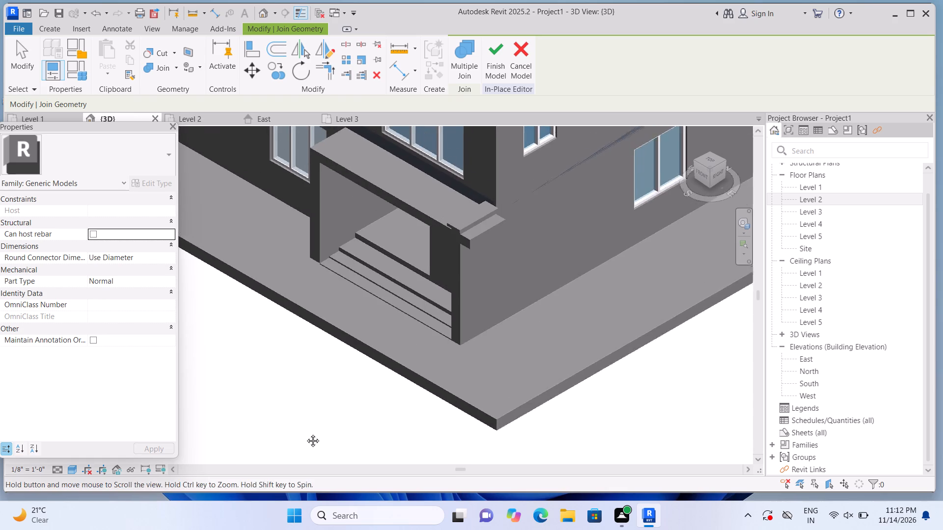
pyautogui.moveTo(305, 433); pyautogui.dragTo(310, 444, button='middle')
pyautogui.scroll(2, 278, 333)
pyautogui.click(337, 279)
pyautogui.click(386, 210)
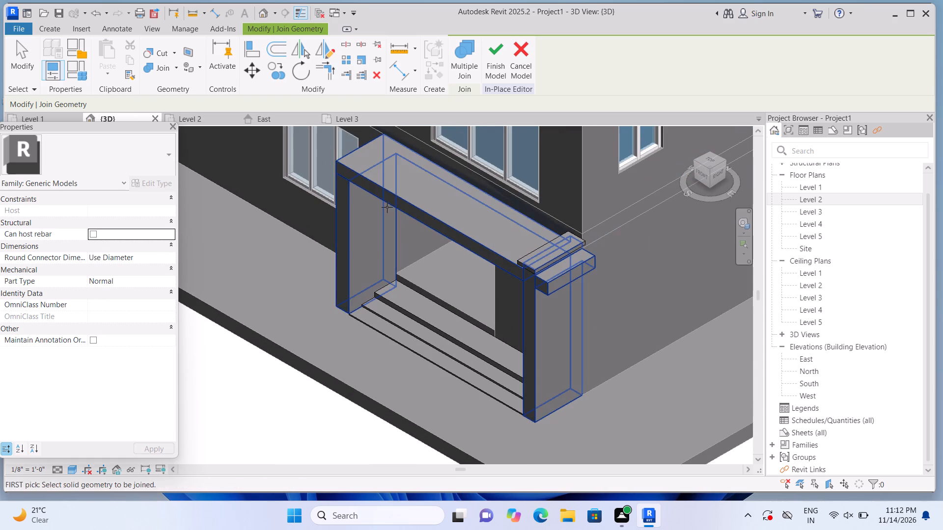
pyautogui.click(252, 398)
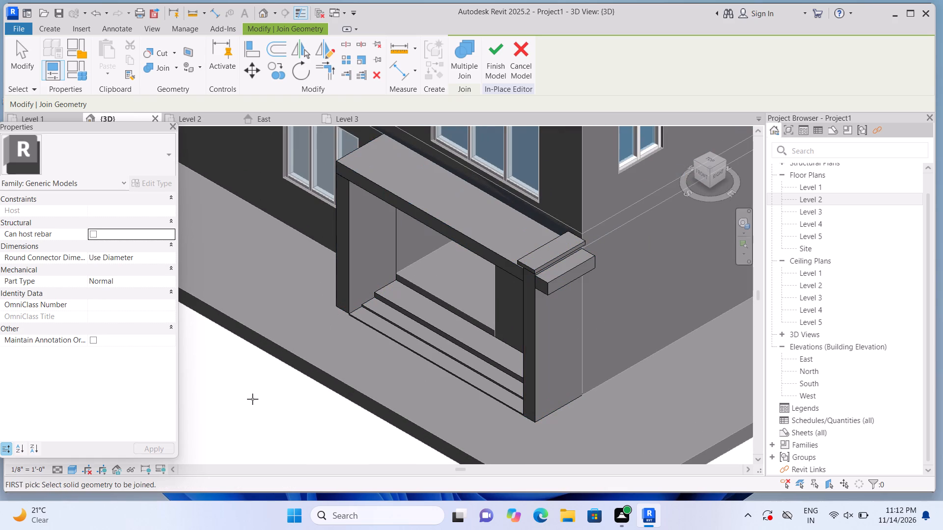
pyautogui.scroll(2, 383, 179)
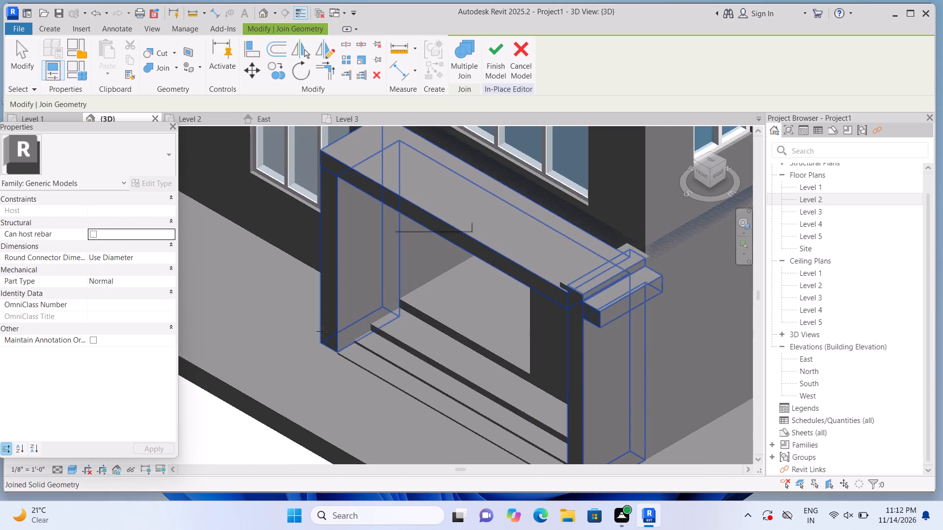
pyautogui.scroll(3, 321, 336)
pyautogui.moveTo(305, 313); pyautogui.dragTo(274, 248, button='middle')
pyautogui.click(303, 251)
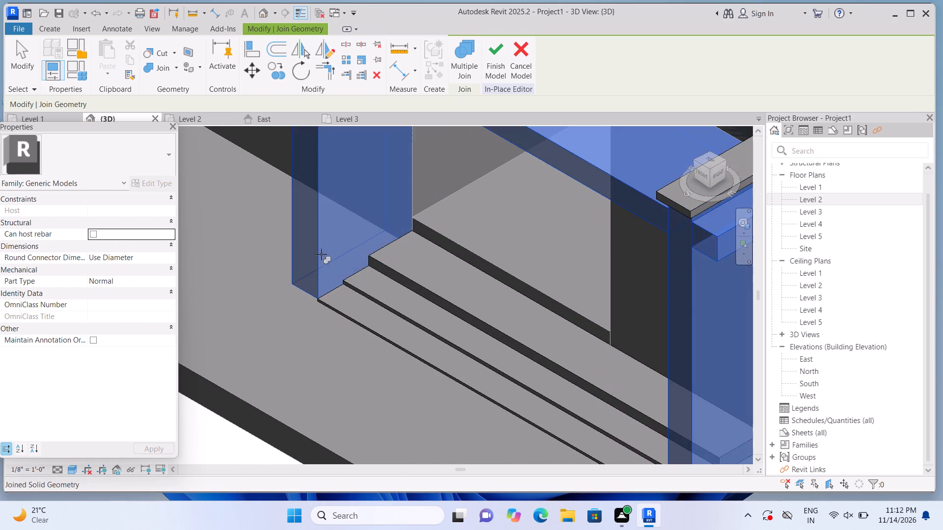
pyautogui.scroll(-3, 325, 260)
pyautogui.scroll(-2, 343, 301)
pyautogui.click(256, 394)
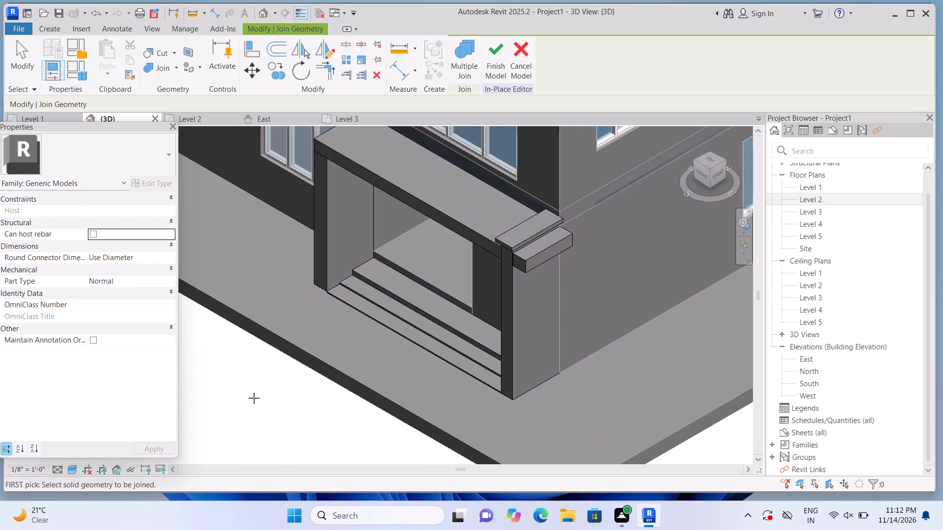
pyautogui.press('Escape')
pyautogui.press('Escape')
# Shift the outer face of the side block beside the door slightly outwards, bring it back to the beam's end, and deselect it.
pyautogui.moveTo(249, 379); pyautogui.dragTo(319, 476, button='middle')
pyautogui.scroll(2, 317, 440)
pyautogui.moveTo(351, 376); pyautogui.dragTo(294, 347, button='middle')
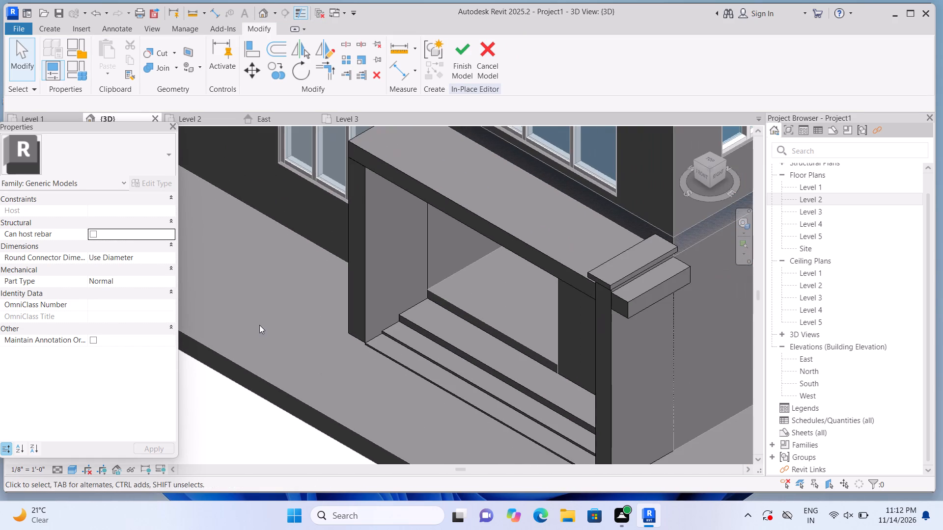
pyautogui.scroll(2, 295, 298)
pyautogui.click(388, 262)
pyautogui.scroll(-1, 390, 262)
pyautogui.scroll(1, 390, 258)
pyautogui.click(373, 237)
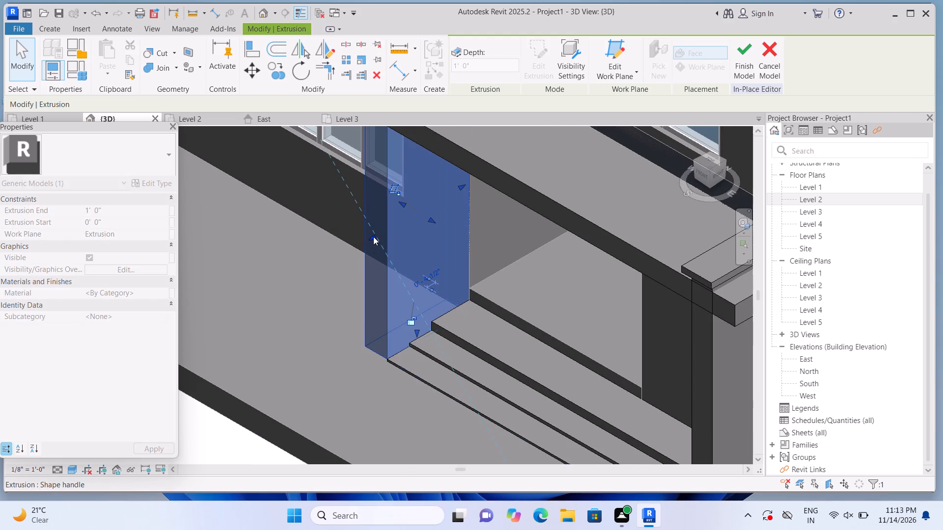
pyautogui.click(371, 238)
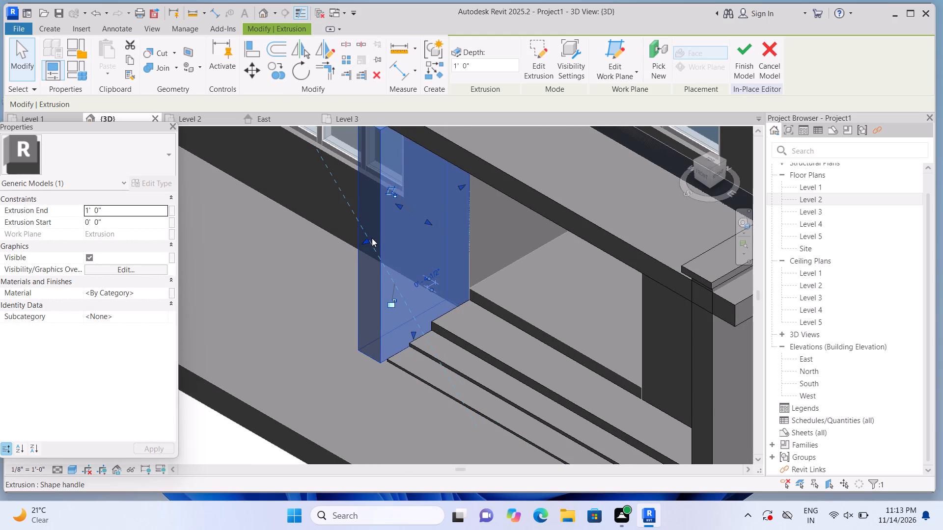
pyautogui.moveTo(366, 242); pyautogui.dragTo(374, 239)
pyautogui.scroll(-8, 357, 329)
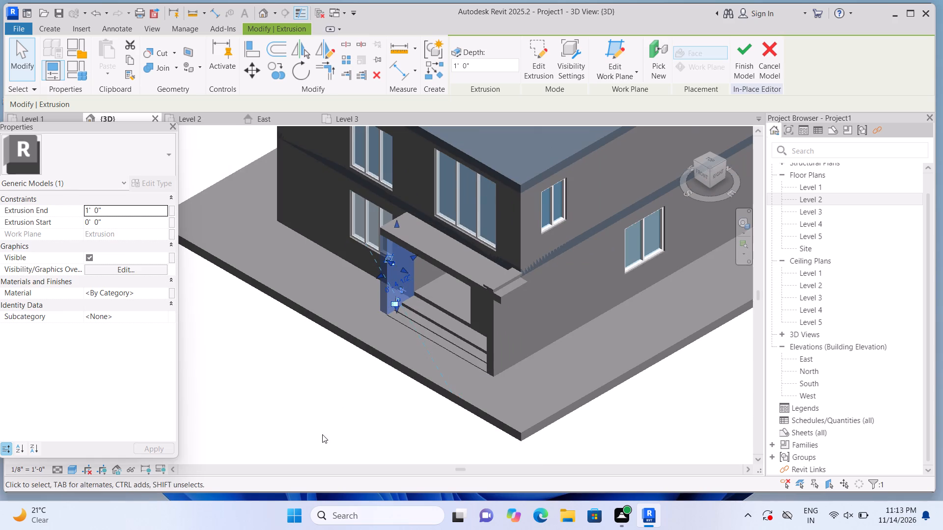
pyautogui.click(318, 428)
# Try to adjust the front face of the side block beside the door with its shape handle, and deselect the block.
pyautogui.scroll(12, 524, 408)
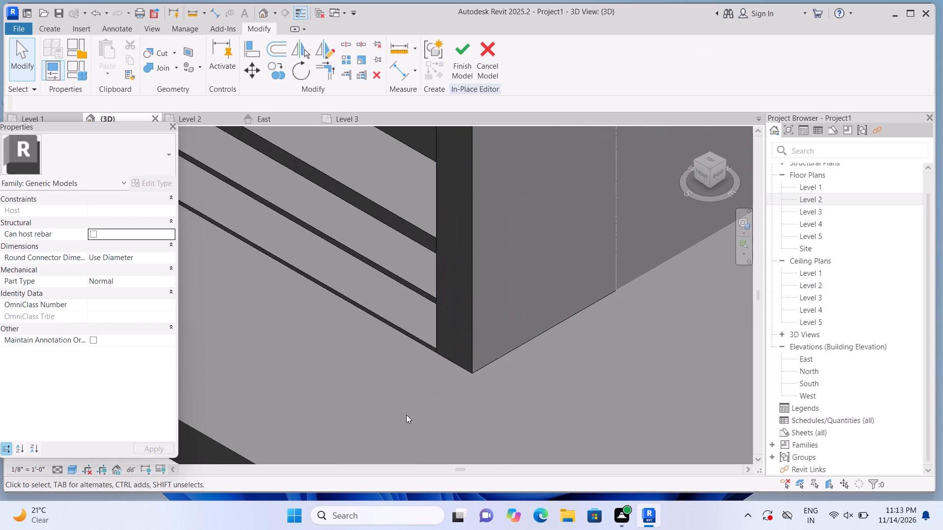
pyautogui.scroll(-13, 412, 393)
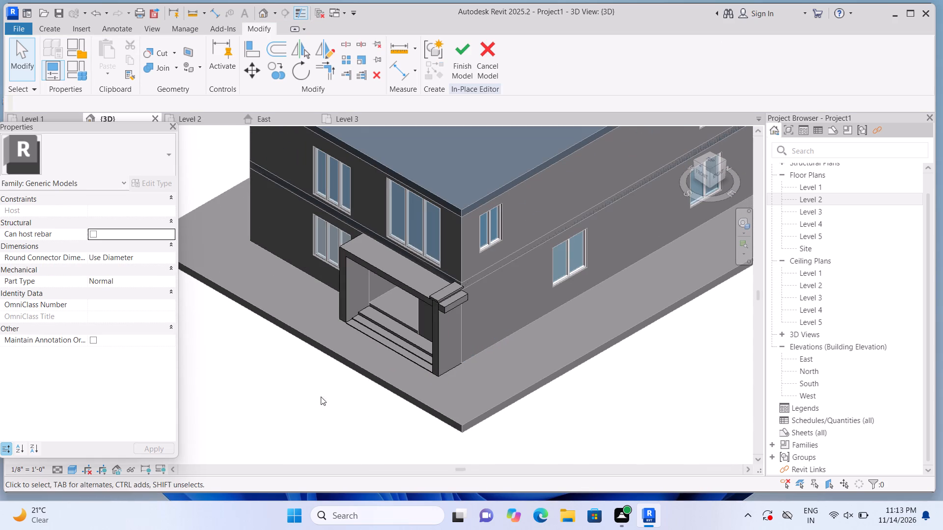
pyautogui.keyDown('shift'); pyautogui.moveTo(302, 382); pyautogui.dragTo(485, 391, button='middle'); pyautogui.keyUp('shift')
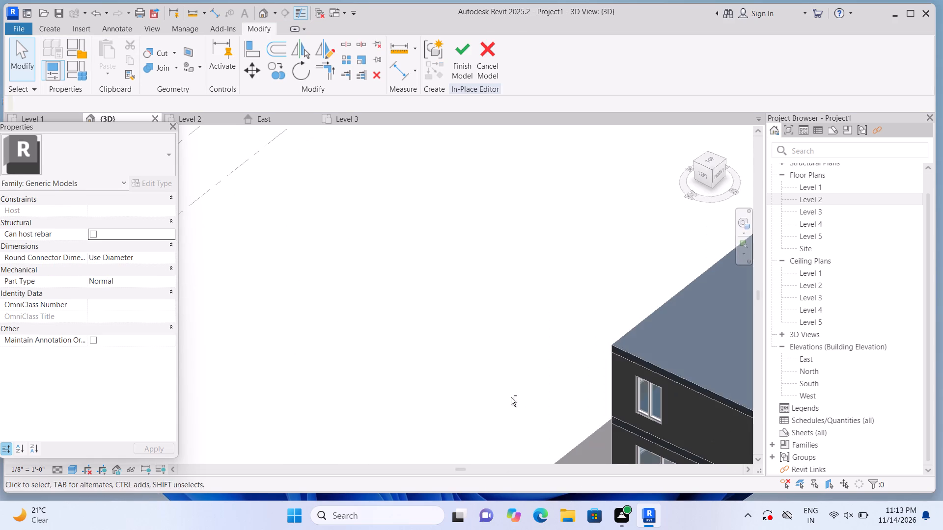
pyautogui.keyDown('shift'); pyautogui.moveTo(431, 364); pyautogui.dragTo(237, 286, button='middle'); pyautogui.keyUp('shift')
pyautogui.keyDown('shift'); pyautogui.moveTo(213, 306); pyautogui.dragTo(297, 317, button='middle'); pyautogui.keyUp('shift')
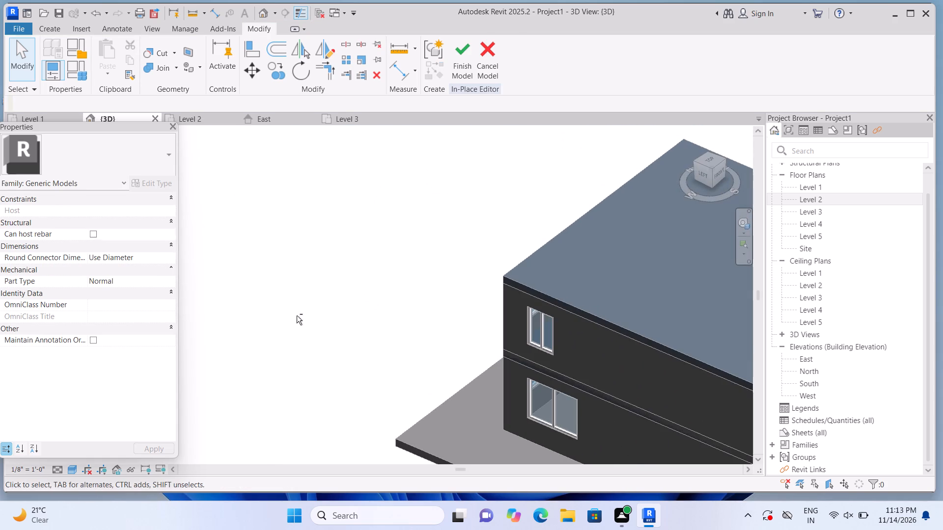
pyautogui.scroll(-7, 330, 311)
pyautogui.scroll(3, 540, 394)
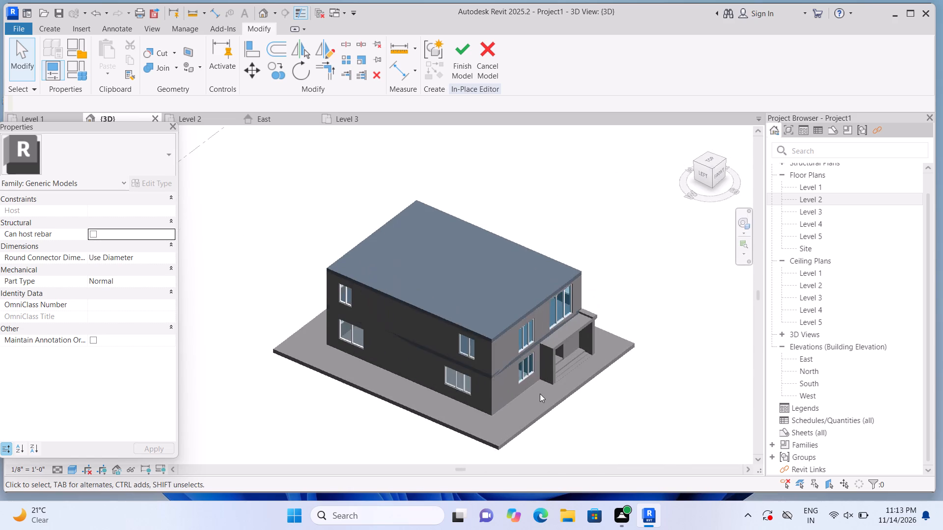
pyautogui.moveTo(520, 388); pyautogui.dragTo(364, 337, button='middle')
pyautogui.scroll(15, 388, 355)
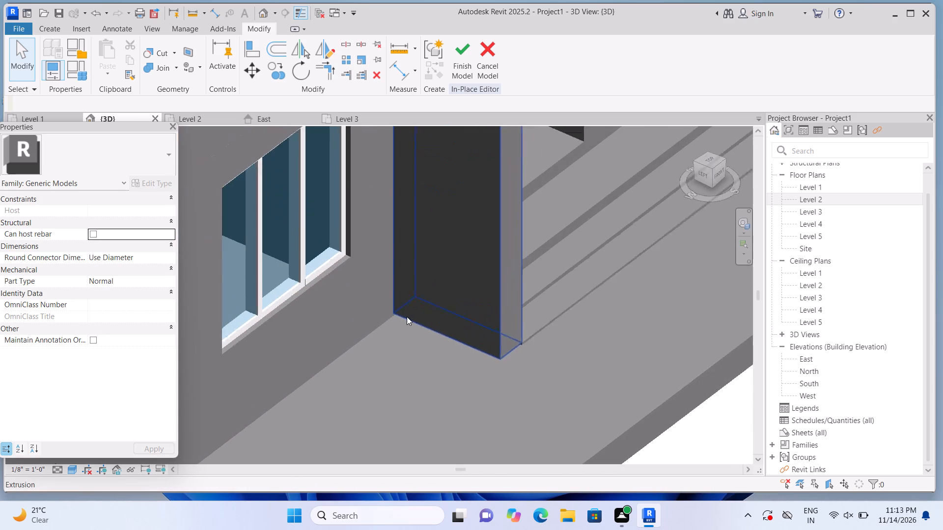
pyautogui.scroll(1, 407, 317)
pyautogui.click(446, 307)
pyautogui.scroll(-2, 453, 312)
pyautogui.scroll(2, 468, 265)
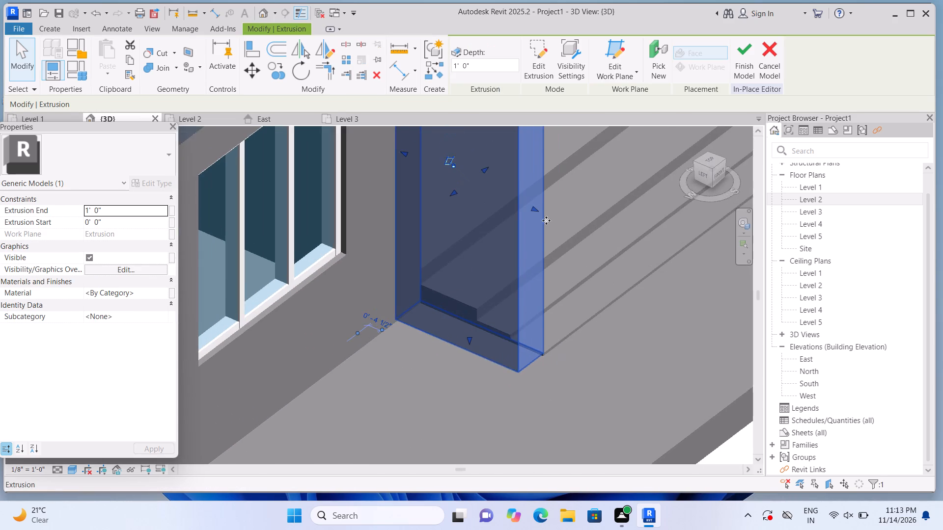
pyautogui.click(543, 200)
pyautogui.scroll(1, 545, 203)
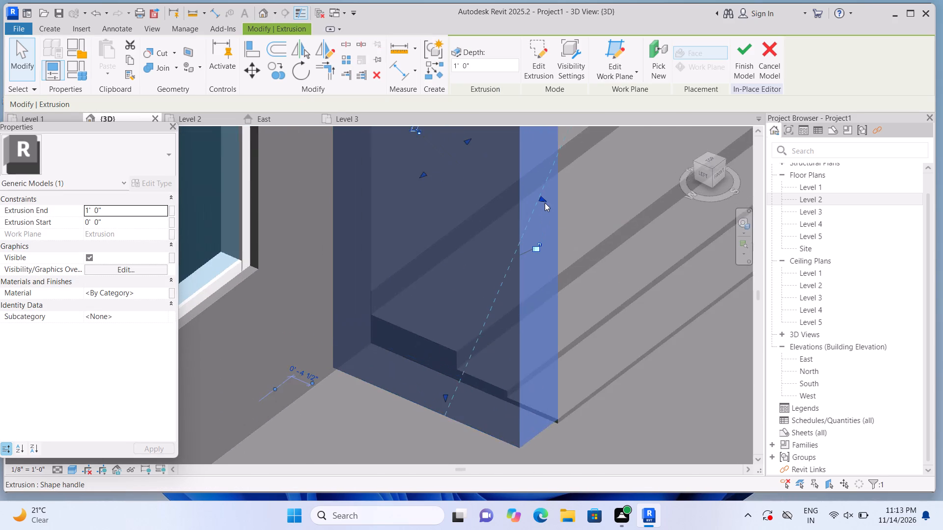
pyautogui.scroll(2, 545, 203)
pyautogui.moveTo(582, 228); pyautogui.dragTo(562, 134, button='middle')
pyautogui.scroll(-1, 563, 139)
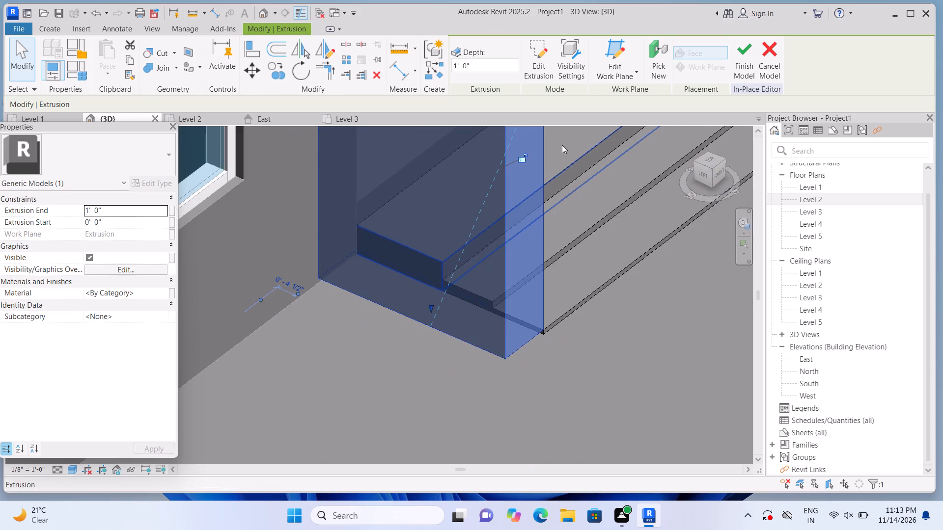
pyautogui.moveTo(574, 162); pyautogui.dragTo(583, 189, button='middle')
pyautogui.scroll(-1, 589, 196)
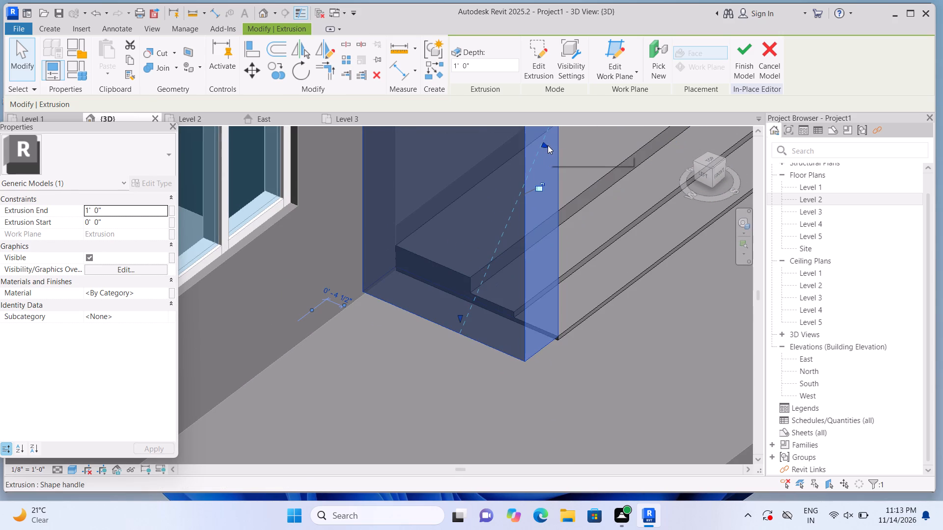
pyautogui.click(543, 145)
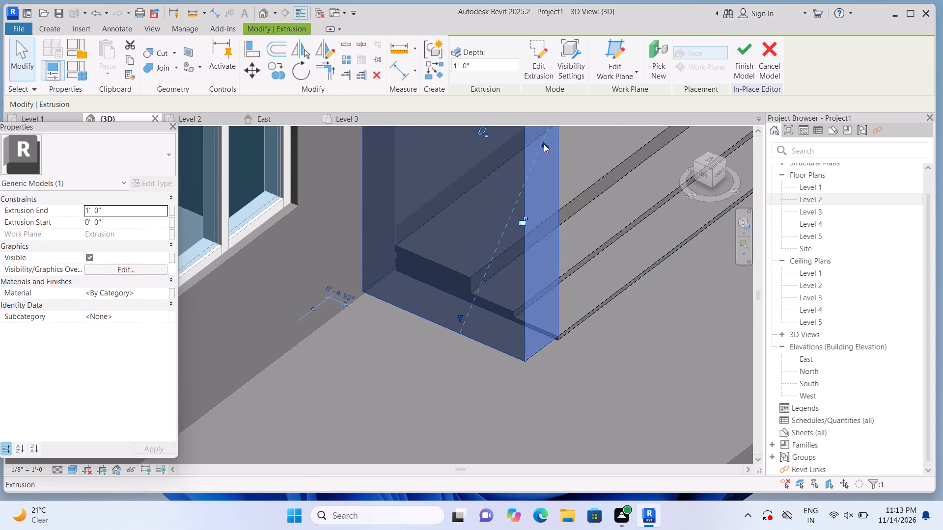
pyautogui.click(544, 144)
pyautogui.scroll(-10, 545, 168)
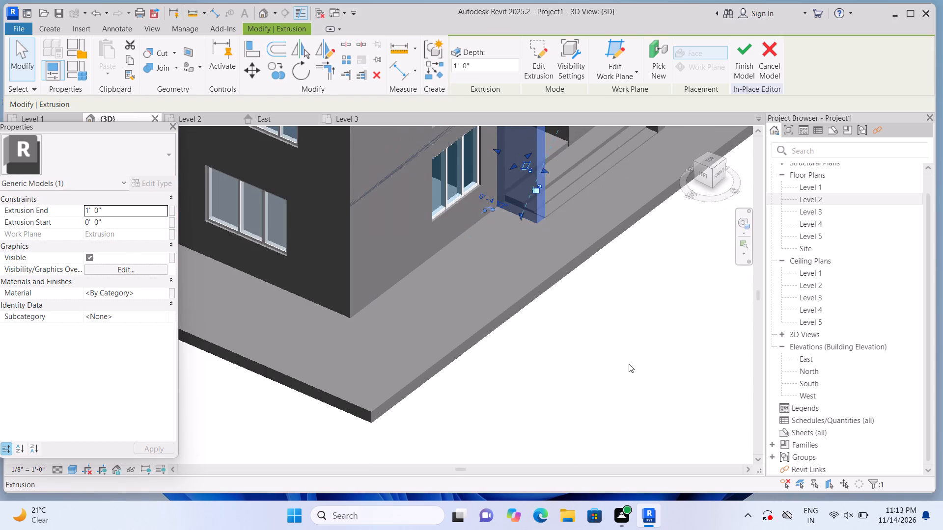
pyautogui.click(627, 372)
# Delete the 3" cap slab on top of the side block at the building corner.
pyautogui.moveTo(616, 304); pyautogui.dragTo(538, 440, button='middle')
pyautogui.scroll(2, 537, 283)
pyautogui.scroll(1, 512, 251)
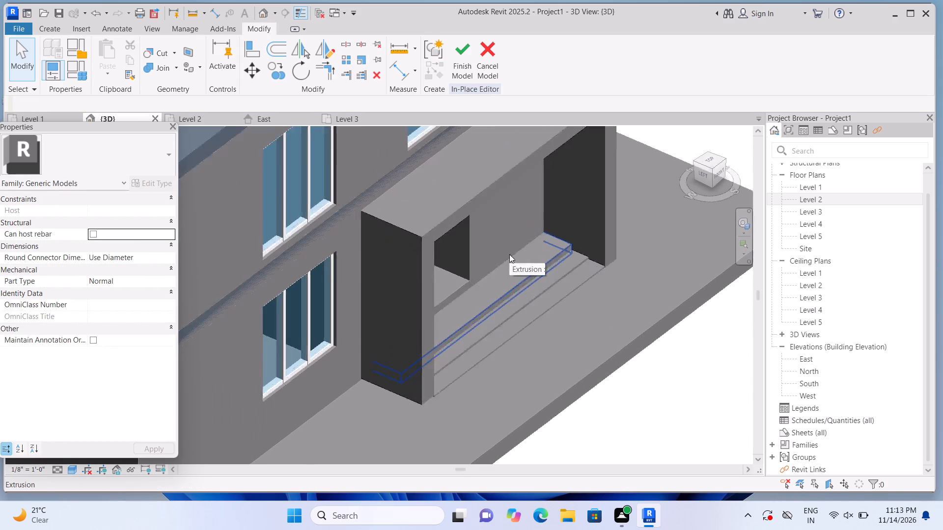
pyautogui.scroll(-3, 655, 364)
pyautogui.moveTo(661, 364); pyautogui.dragTo(537, 431, button='middle')
pyautogui.scroll(5, 531, 383)
pyautogui.moveTo(502, 273); pyautogui.dragTo(521, 353, button='middle')
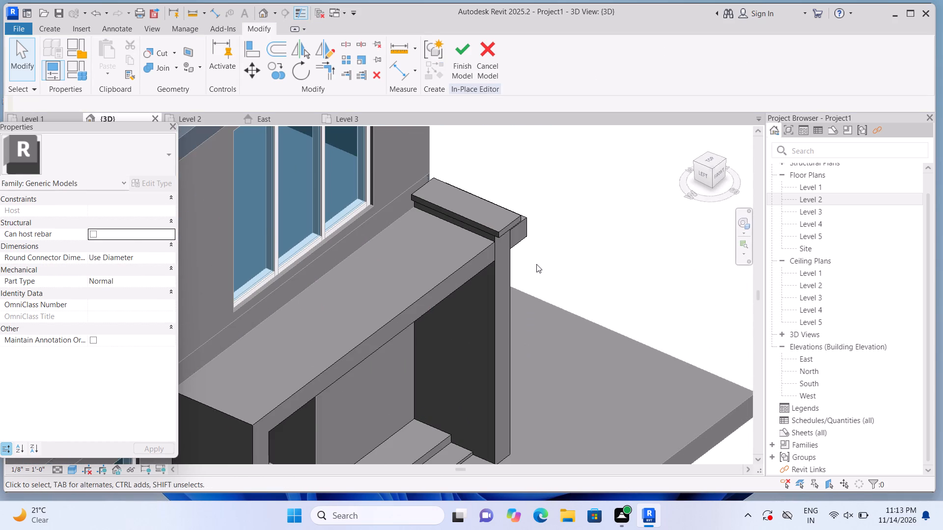
pyautogui.scroll(2, 537, 264)
pyautogui.moveTo(552, 252); pyautogui.dragTo(576, 283, button='middle')
pyautogui.scroll(2, 560, 278)
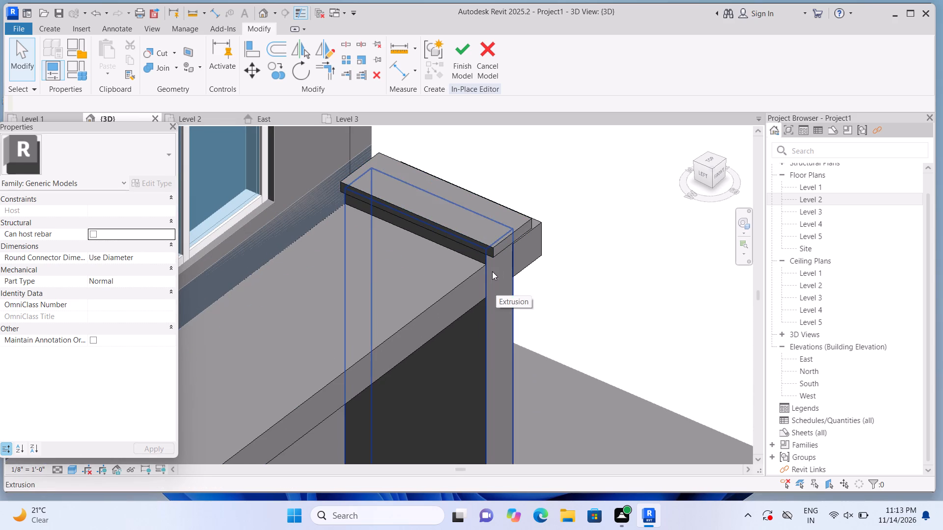
pyautogui.click(487, 245)
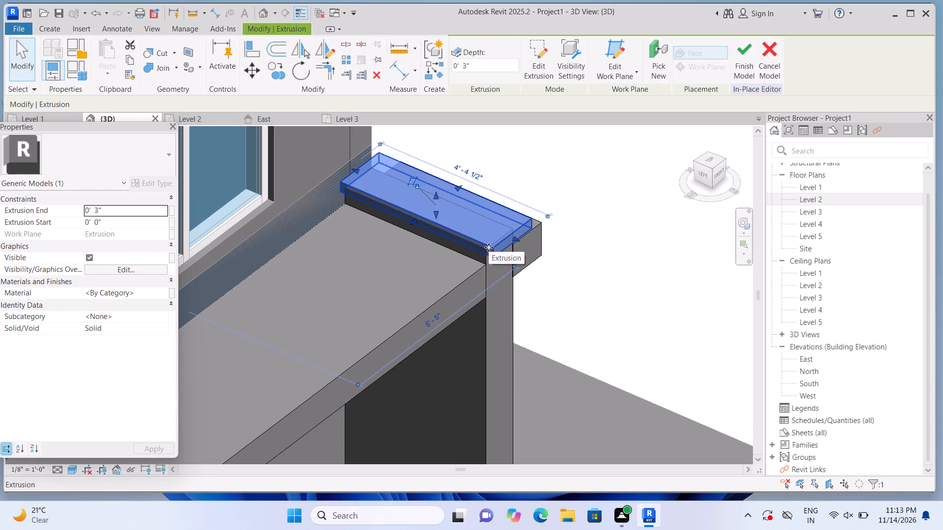
pyautogui.press('Delete')
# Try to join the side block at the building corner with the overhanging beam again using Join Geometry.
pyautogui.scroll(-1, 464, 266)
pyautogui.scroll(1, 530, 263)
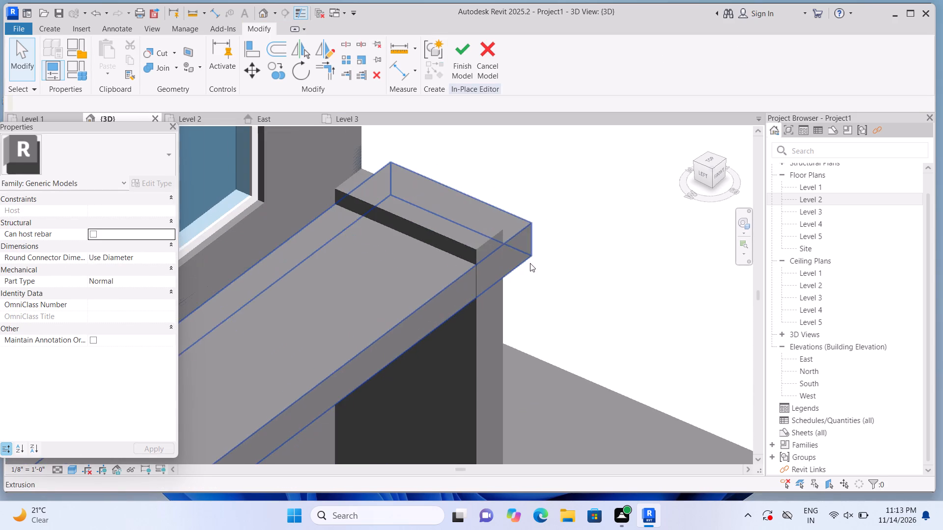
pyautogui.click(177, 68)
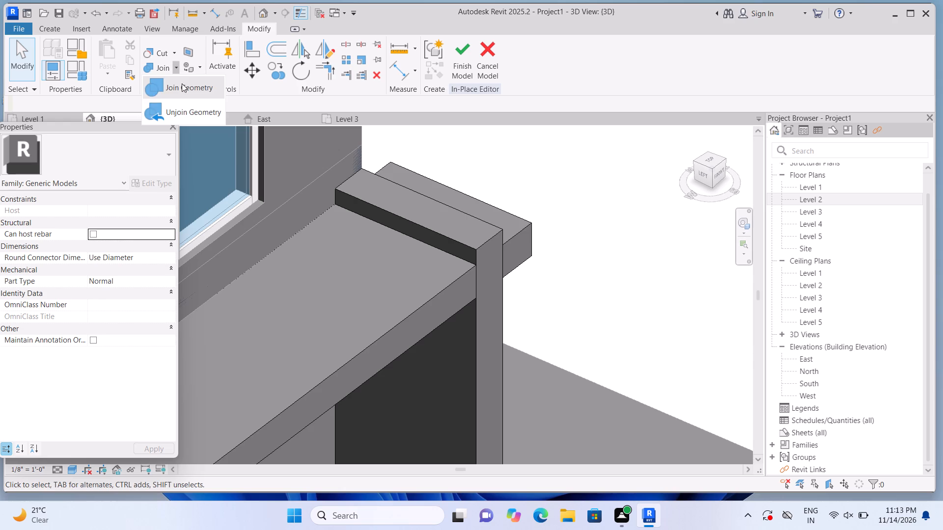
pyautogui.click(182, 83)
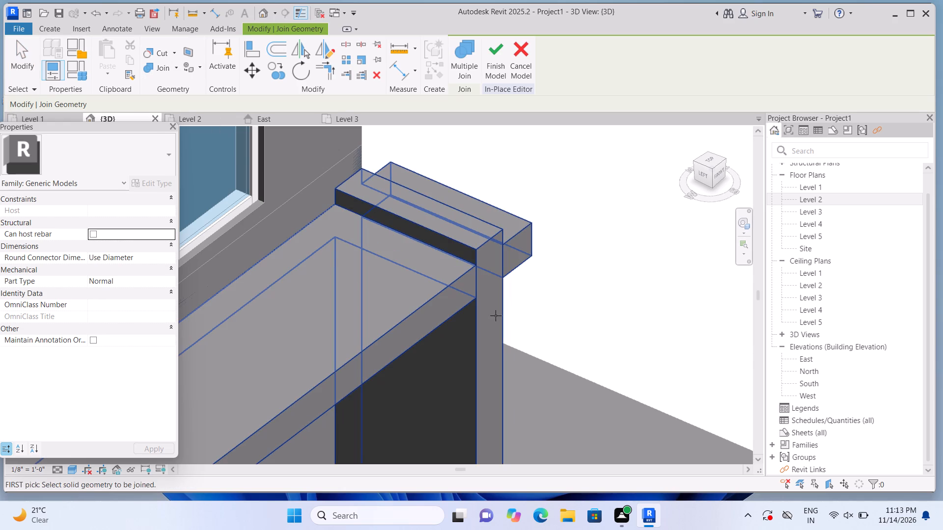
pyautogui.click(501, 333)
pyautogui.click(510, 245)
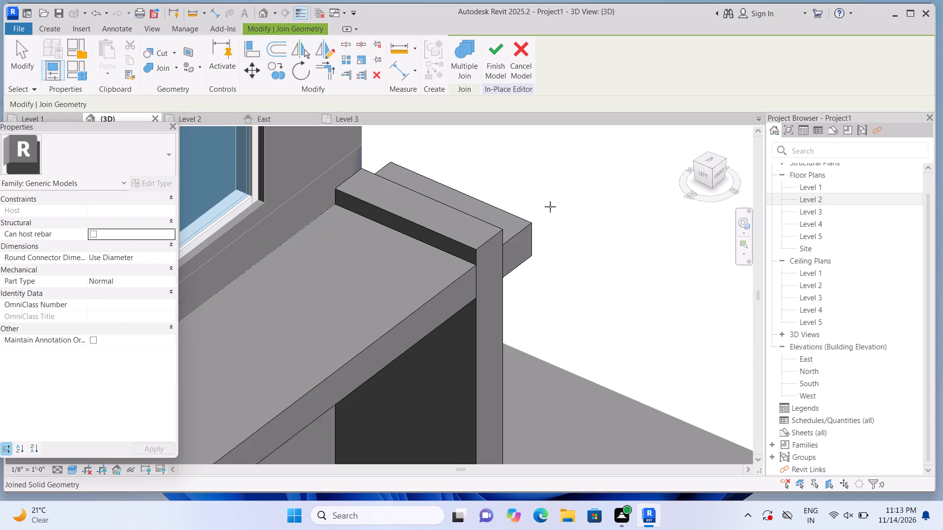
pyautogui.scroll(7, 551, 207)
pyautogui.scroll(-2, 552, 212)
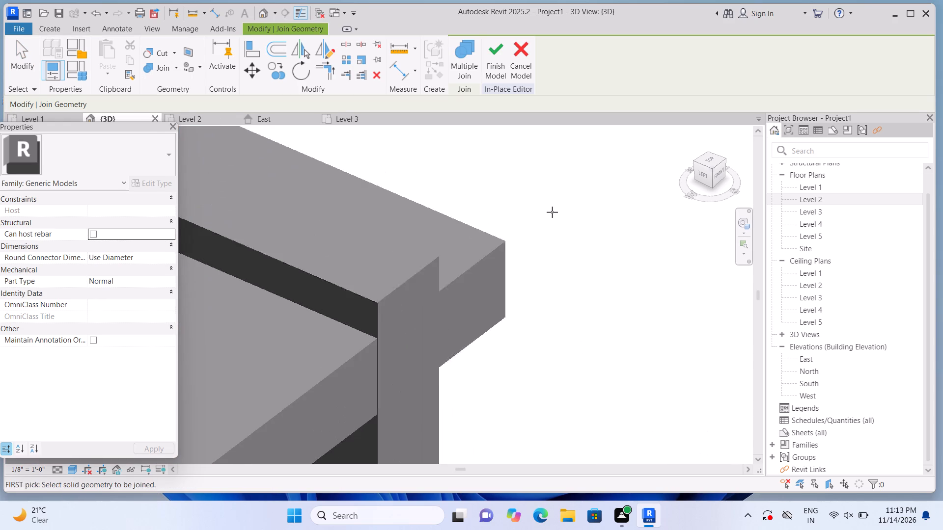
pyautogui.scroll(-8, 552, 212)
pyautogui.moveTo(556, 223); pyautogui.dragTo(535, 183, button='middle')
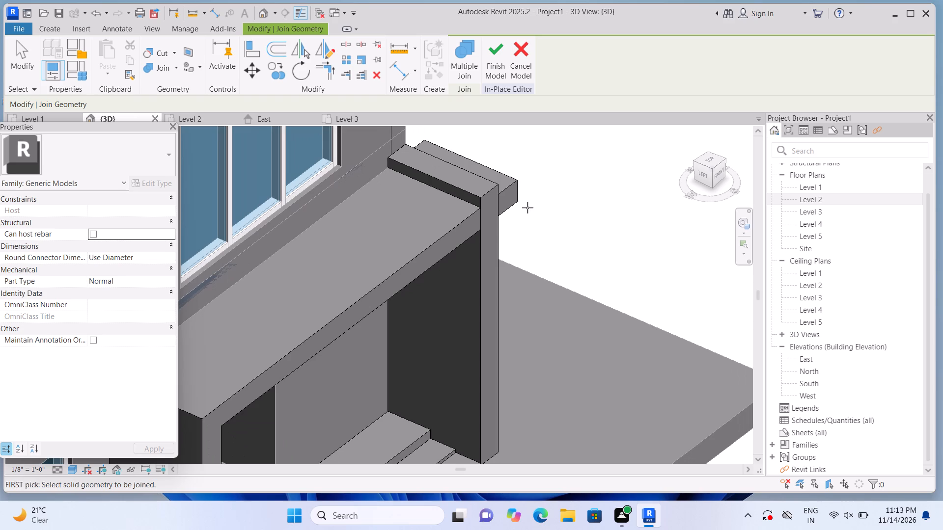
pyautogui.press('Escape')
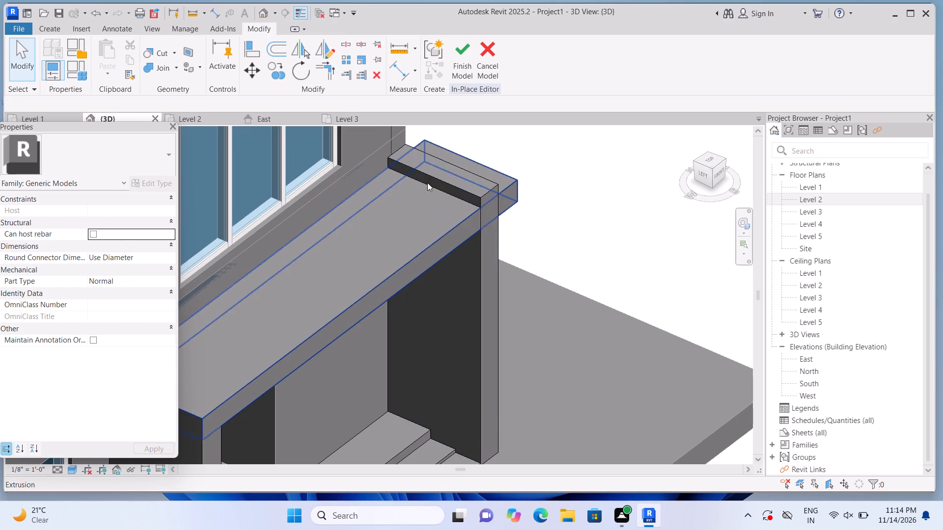
# Unjoin the side block at the building corner from the overhanging beam using Unjoin Geometry.
pyautogui.scroll(3, 694, 246)
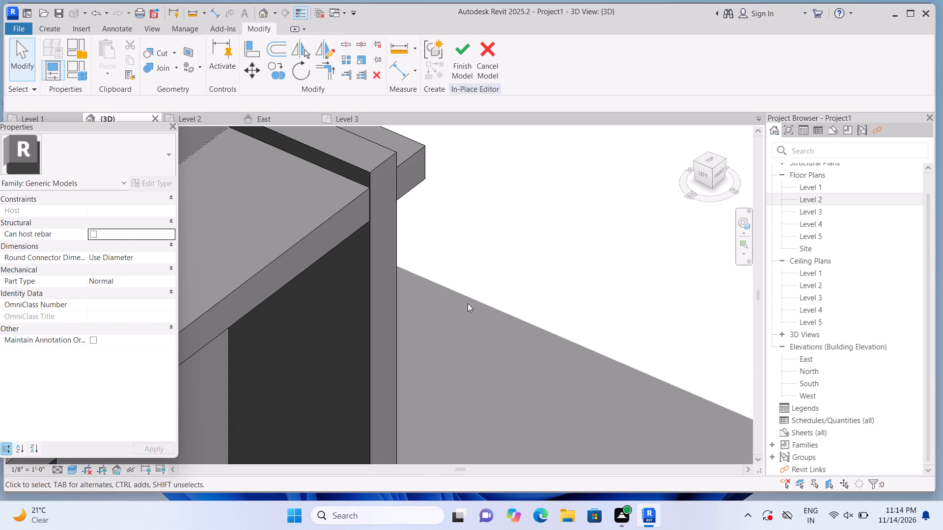
pyautogui.click(177, 65)
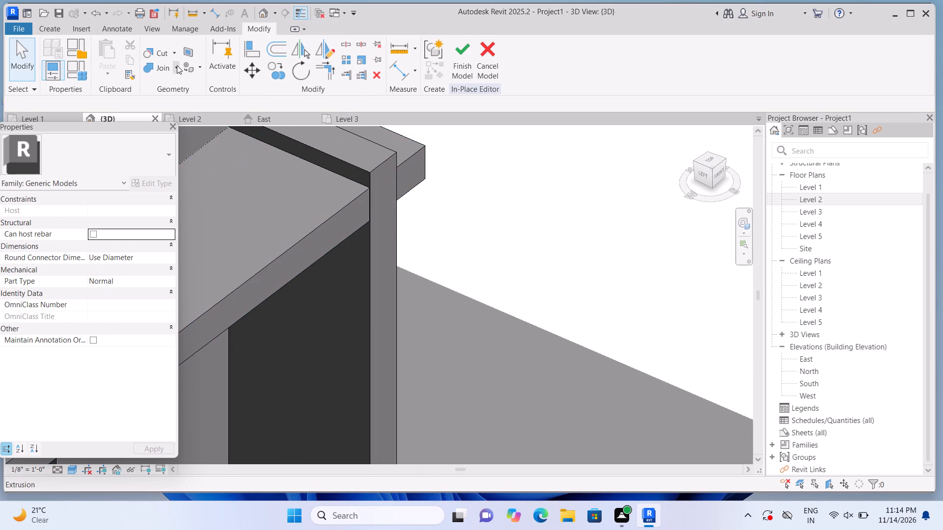
pyautogui.click(179, 112)
pyautogui.click(385, 226)
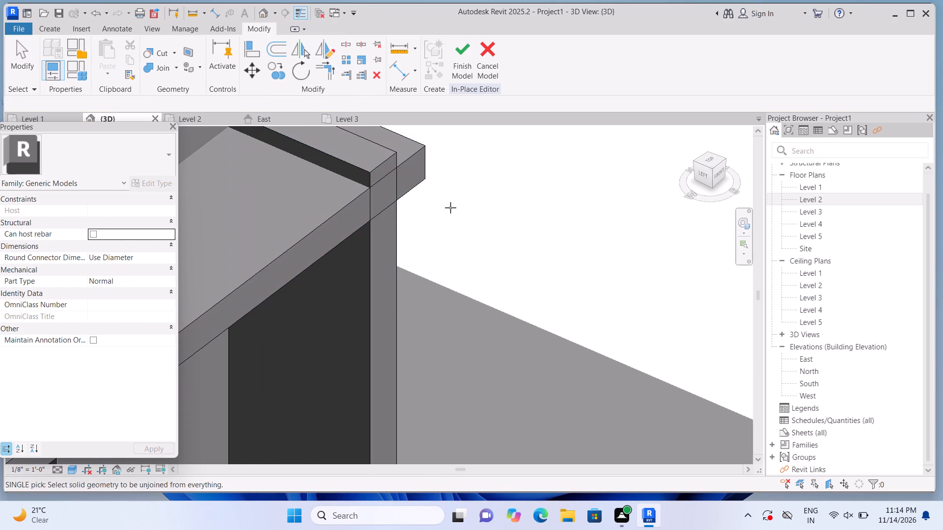
pyautogui.scroll(4, 419, 232)
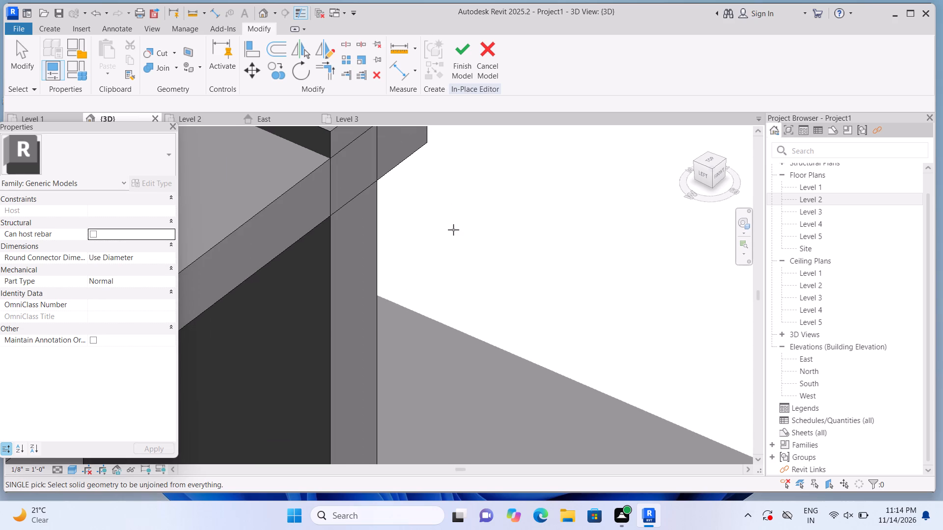
pyautogui.moveTo(459, 230); pyautogui.dragTo(535, 294, button='middle')
pyautogui.scroll(2, 456, 257)
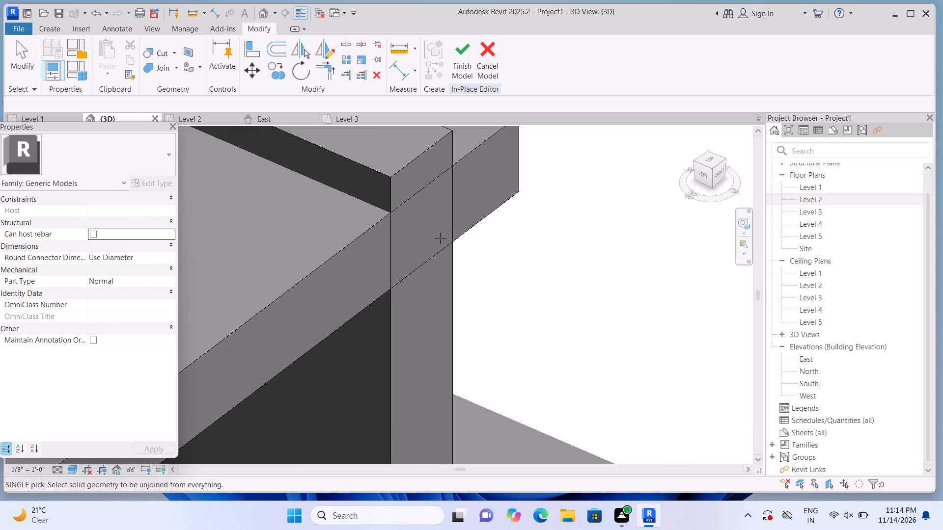
# Pull the outer side face of the building-corner side block inwards with its shape handle, narrowing the block beneath the overhanging beam.
pyautogui.scroll(3, 440, 238)
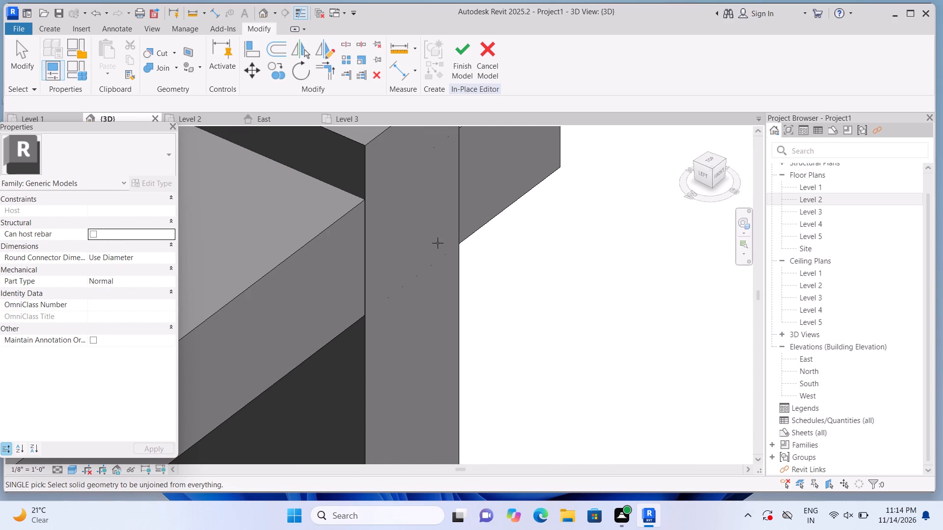
pyautogui.scroll(-2, 444, 247)
pyautogui.press('Escape')
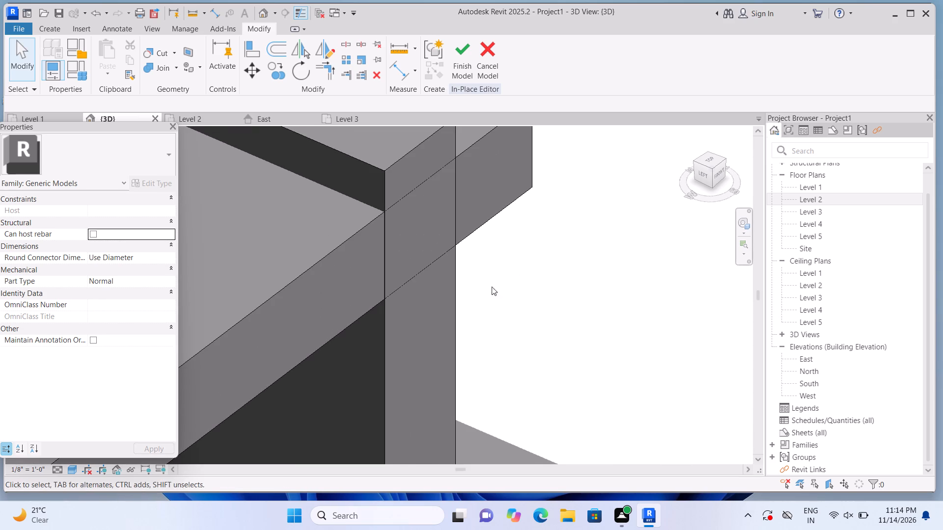
pyautogui.click(432, 286)
pyautogui.scroll(1, 431, 286)
pyautogui.scroll(1, 485, 280)
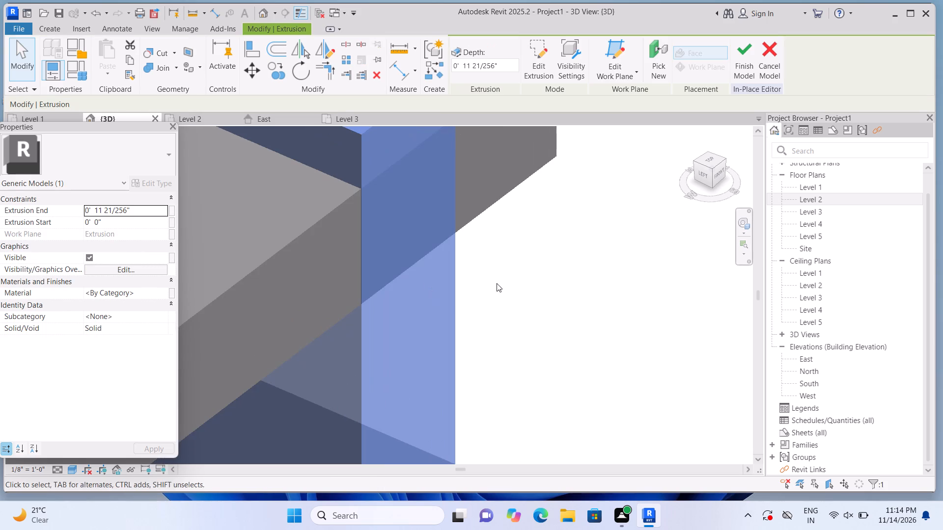
pyautogui.click(497, 284)
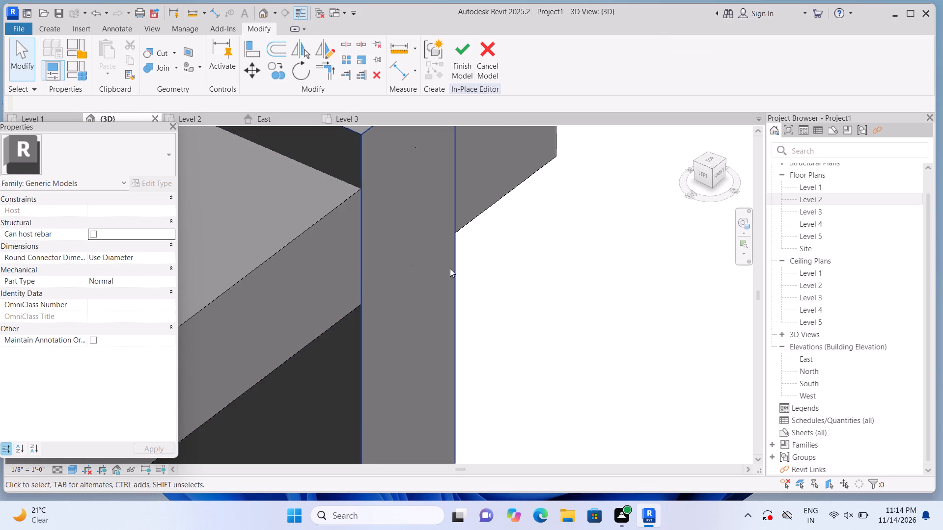
pyautogui.click(434, 264)
pyautogui.scroll(-9, 467, 283)
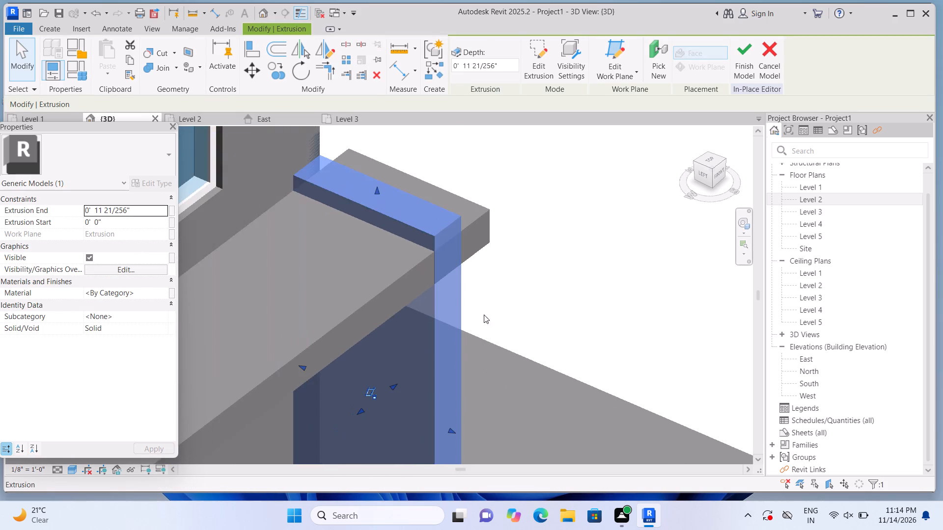
pyautogui.moveTo(493, 313); pyautogui.dragTo(482, 240, button='middle')
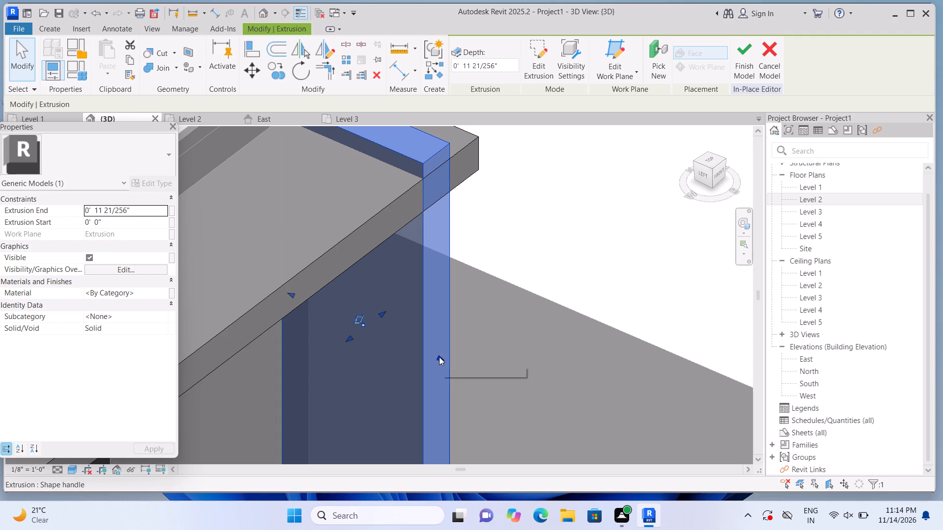
pyautogui.moveTo(439, 357); pyautogui.dragTo(424, 340)
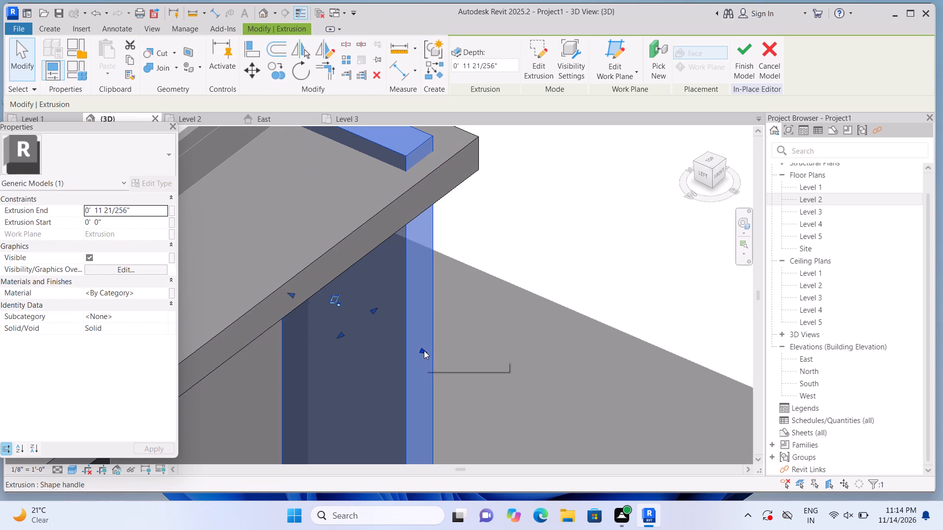
pyautogui.click(424, 350)
pyautogui.click(424, 350)
pyautogui.click(424, 350)
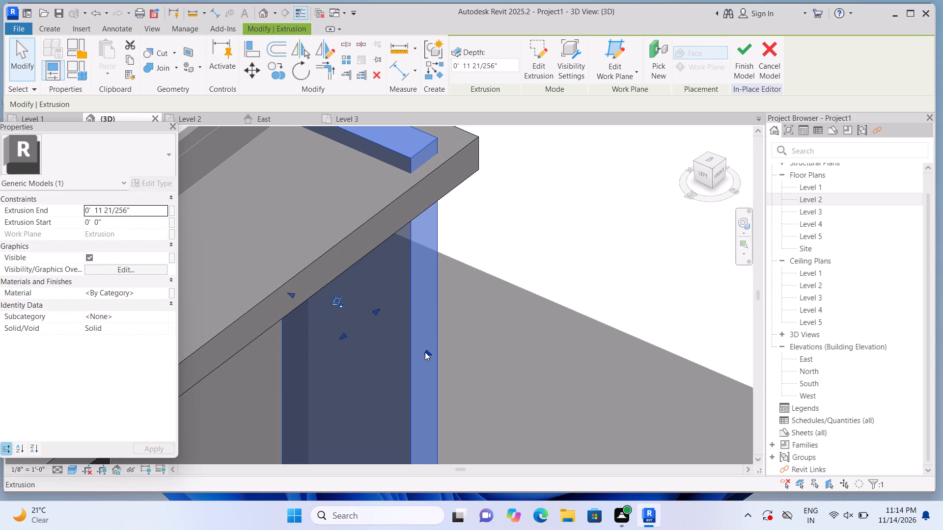
pyautogui.moveTo(426, 352); pyautogui.dragTo(431, 352)
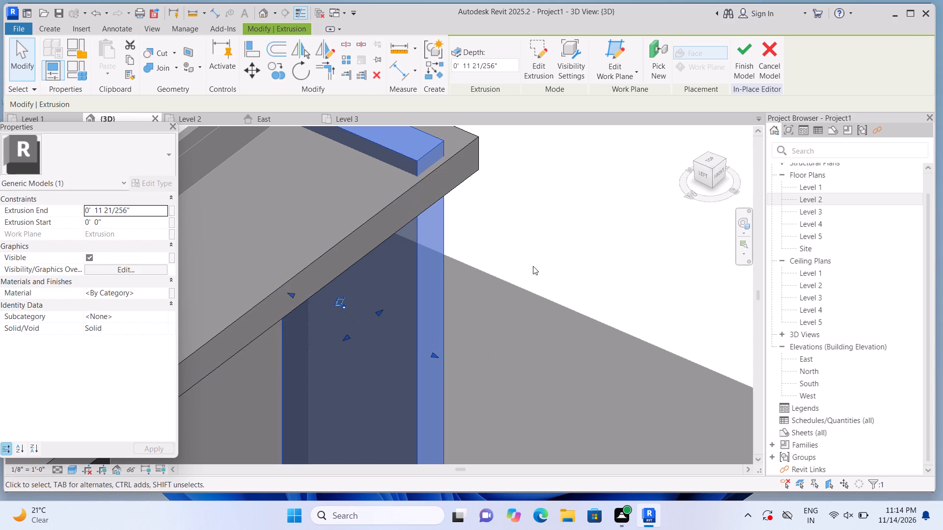
pyautogui.click(533, 266)
# Examine the entrance from several angles, checking the corner side block against the overhanging beam, the steps and the base.
pyautogui.scroll(-5, 533, 265)
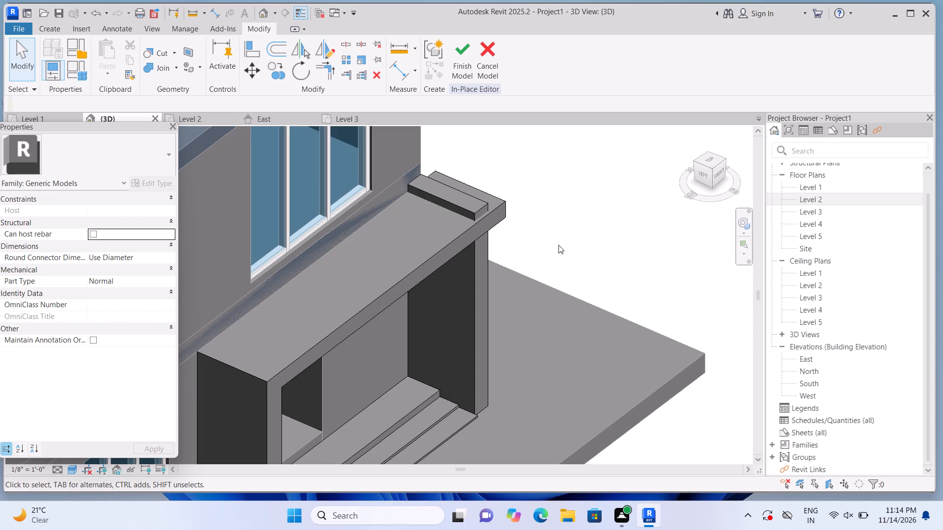
pyautogui.keyDown('shift'); pyautogui.moveTo(621, 278); pyautogui.dragTo(619, 319, button='middle'); pyautogui.keyUp('shift')
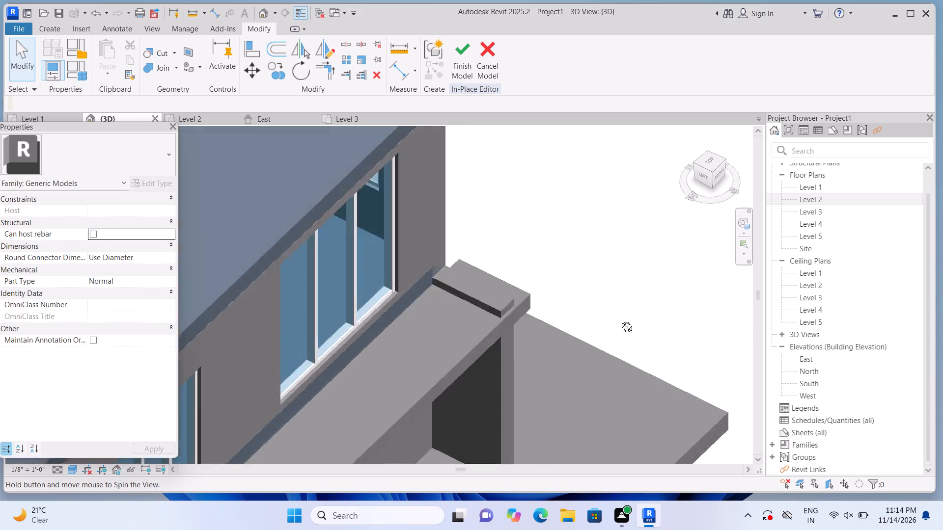
pyautogui.keyDown('shift'); pyautogui.moveTo(619, 319); pyautogui.dragTo(582, 351, button='middle'); pyautogui.keyUp('shift')
pyautogui.scroll(-10, 586, 337)
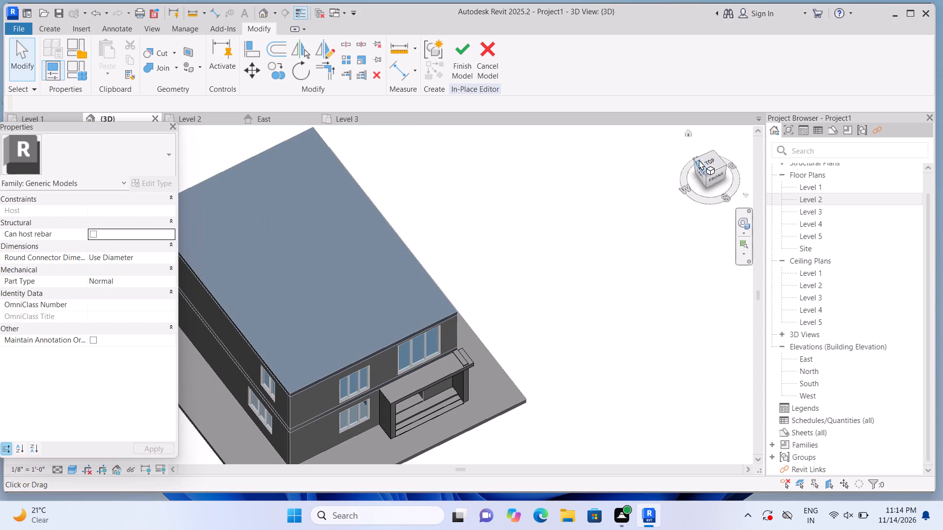
pyautogui.click(689, 132)
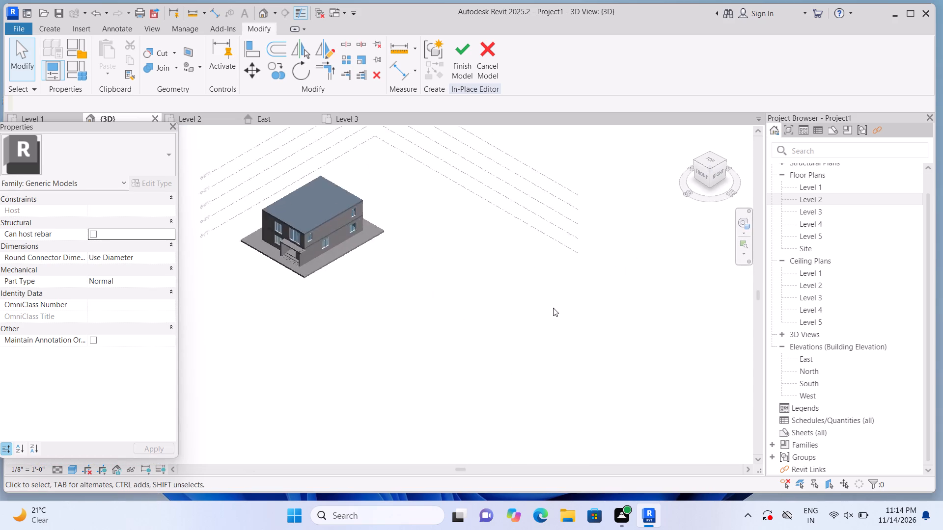
pyautogui.moveTo(353, 418); pyautogui.dragTo(590, 423, button='middle')
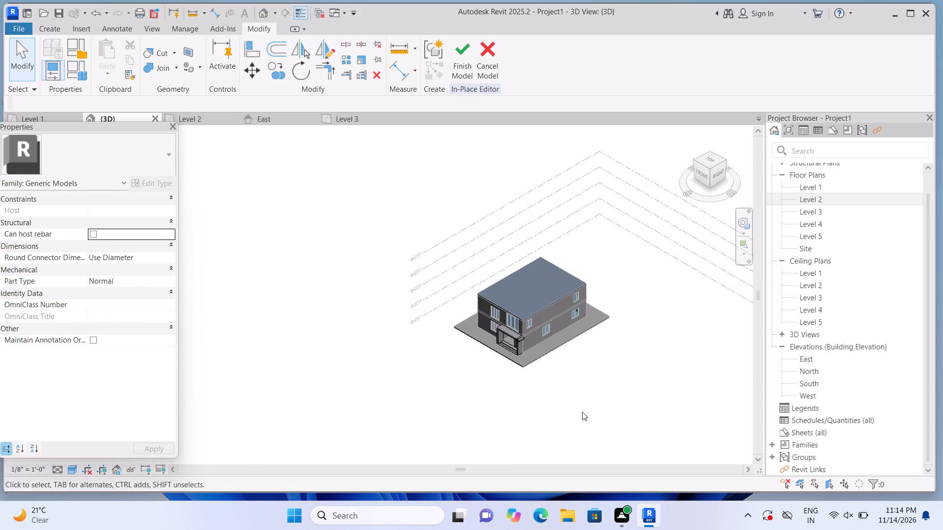
pyautogui.scroll(13, 557, 389)
pyautogui.moveTo(564, 355); pyautogui.dragTo(573, 279, button='middle')
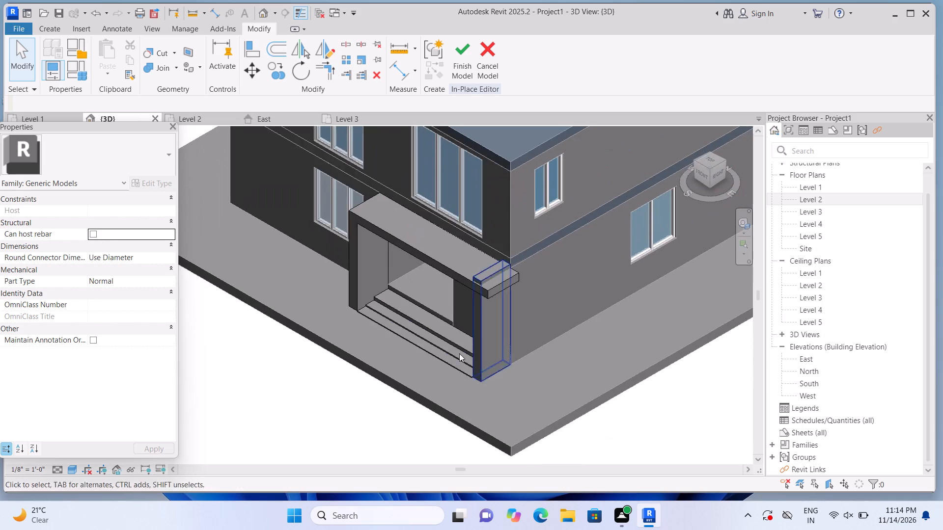
pyautogui.scroll(5, 449, 356)
pyautogui.moveTo(580, 285); pyautogui.dragTo(537, 334, button='middle')
pyautogui.scroll(2, 539, 340)
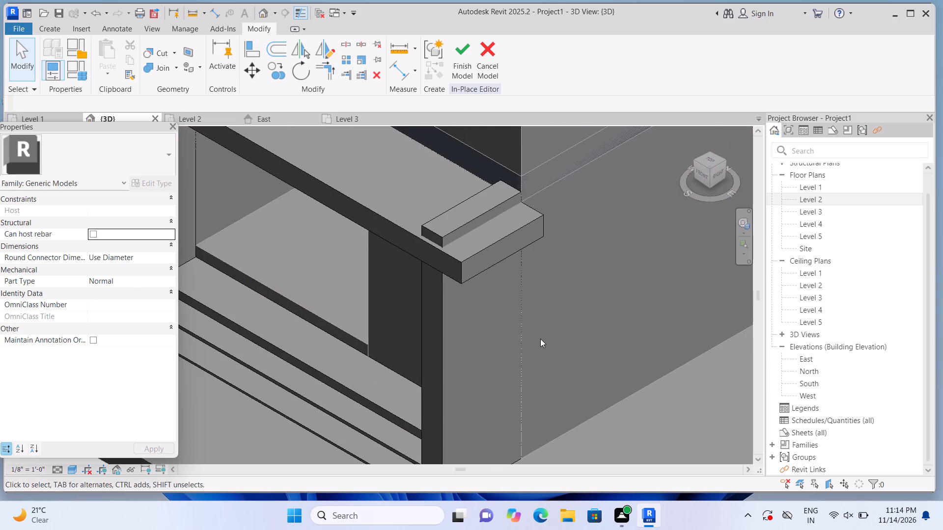
pyautogui.moveTo(466, 294); pyautogui.dragTo(551, 316, button='middle')
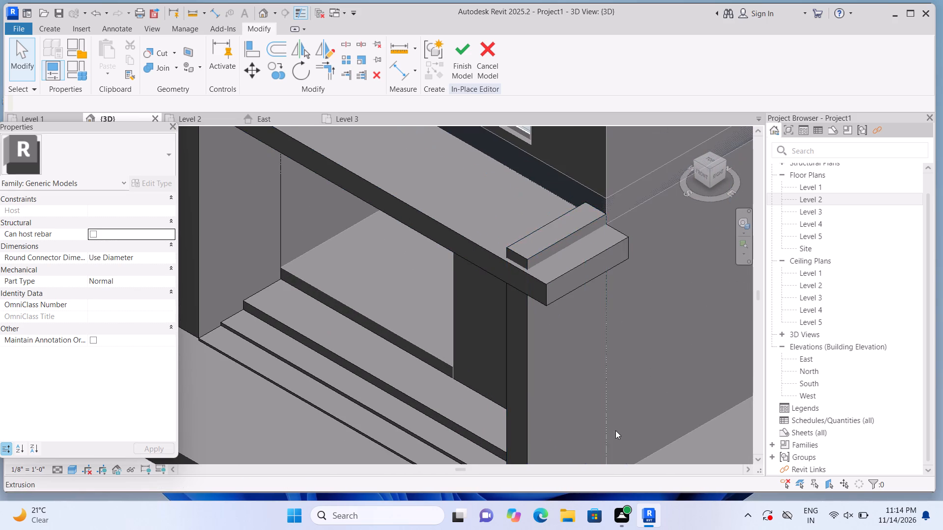
pyautogui.moveTo(613, 426); pyautogui.dragTo(629, 276, button='middle')
pyautogui.scroll(6, 611, 348)
pyautogui.scroll(1, 525, 354)
pyautogui.moveTo(525, 355); pyautogui.dragTo(515, 363, button='middle')
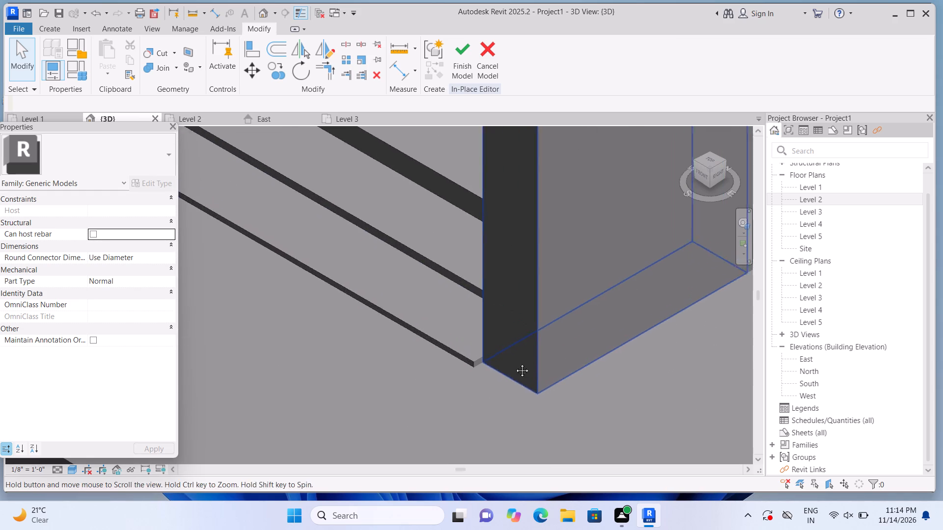
pyautogui.moveTo(515, 363); pyautogui.dragTo(506, 370, button='middle')
pyautogui.scroll(-4, 506, 371)
pyautogui.scroll(-5, 513, 319)
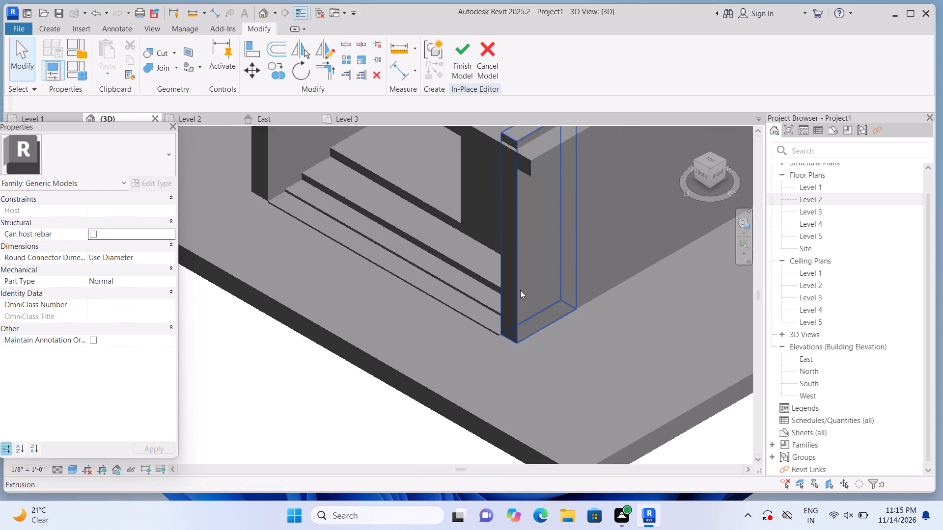
pyautogui.scroll(-1, 521, 292)
pyautogui.moveTo(523, 294); pyautogui.dragTo(543, 345, button='middle')
pyautogui.moveTo(553, 355); pyautogui.dragTo(600, 406, button='middle')
pyautogui.moveTo(607, 412); pyautogui.dragTo(602, 406, button='middle')
pyautogui.scroll(2, 615, 390)
pyautogui.moveTo(614, 372); pyautogui.dragTo(599, 300, button='middle')
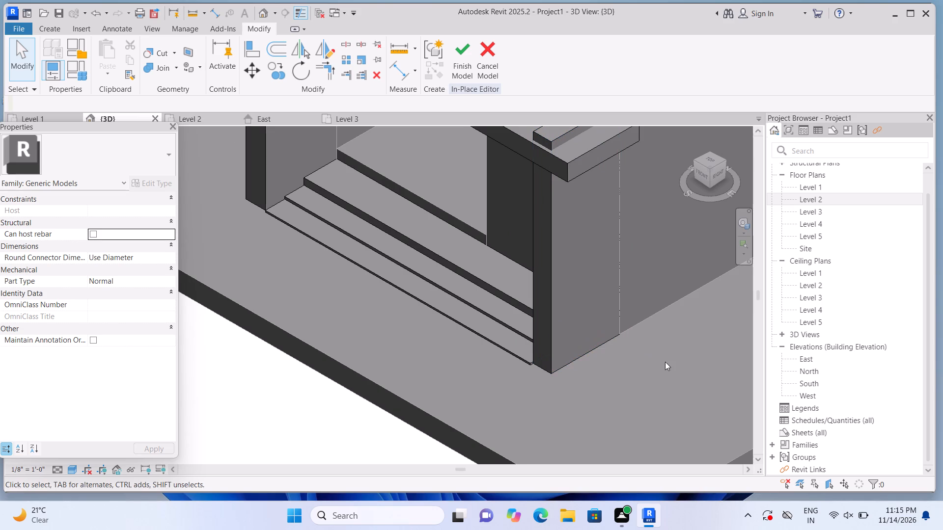
# Nudge the front face of the corner side block forward with its shape handle to about 4'-0 53/64", and deselect the block.
pyautogui.scroll(1, 654, 330)
pyautogui.moveTo(654, 329); pyautogui.dragTo(688, 379, button='middle')
pyautogui.click(610, 324)
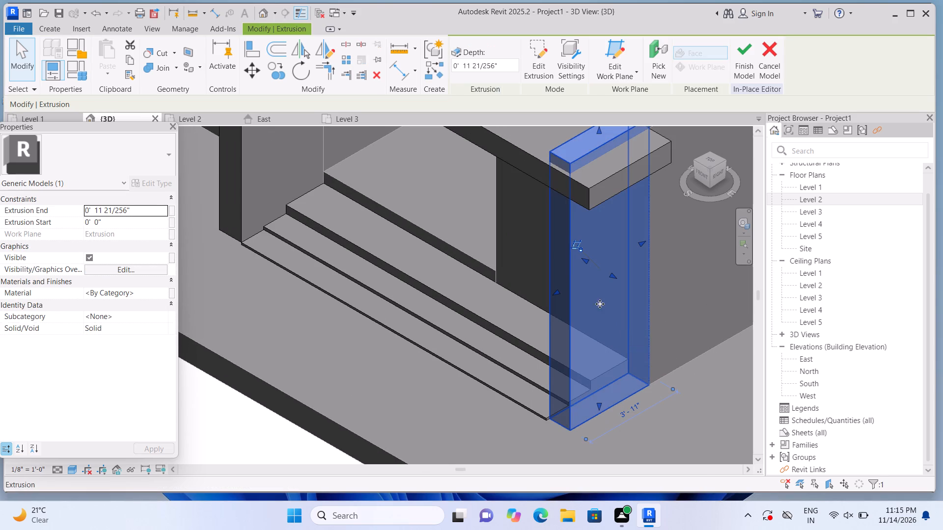
pyautogui.click(555, 291)
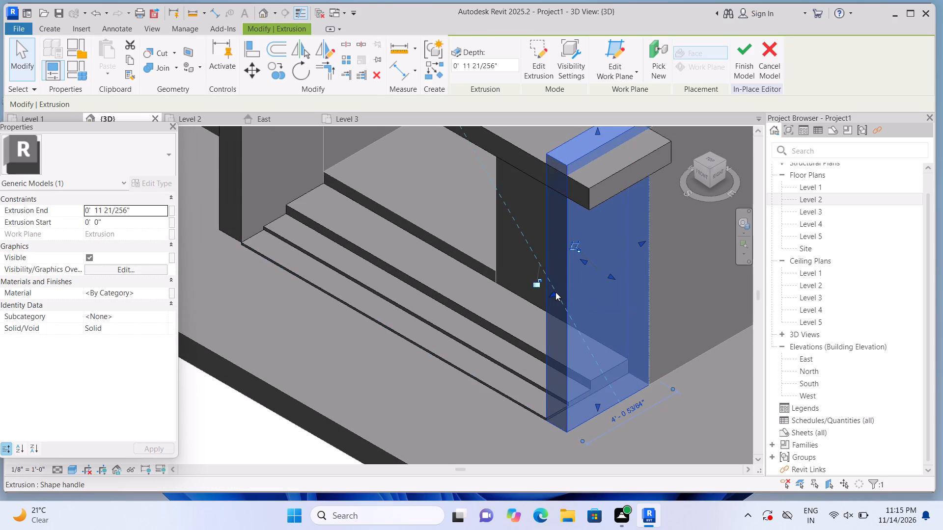
pyautogui.scroll(-5, 612, 339)
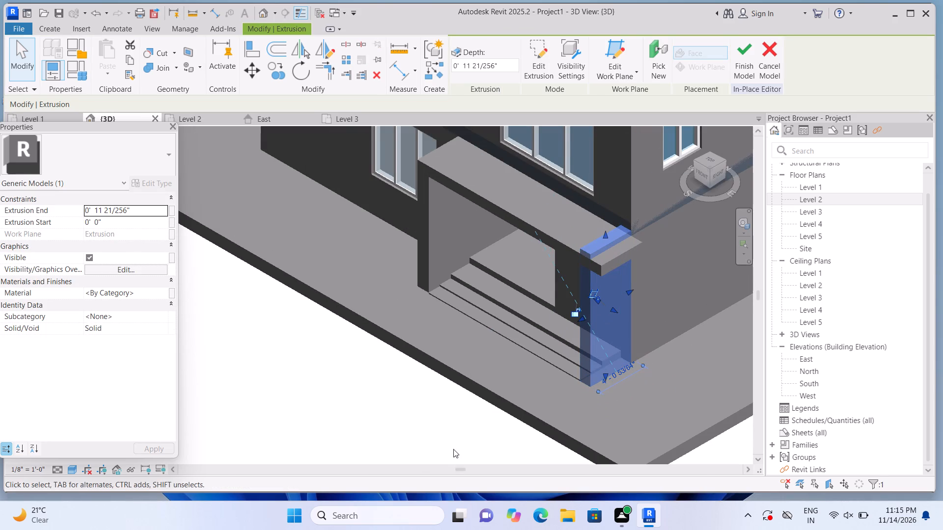
pyautogui.press('Escape')
# Join the overhanging beam with the side block at the building corner using Join Geometry.
pyautogui.moveTo(460, 425); pyautogui.dragTo(404, 440, button='middle')
pyautogui.scroll(1, 516, 394)
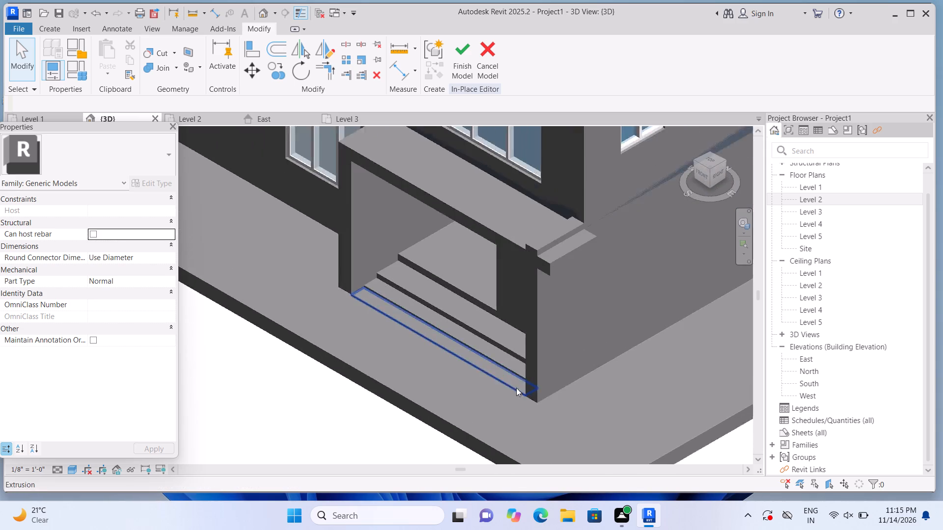
pyautogui.scroll(3, 516, 388)
pyautogui.moveTo(590, 275); pyautogui.dragTo(568, 418, button='middle')
pyautogui.scroll(2, 544, 379)
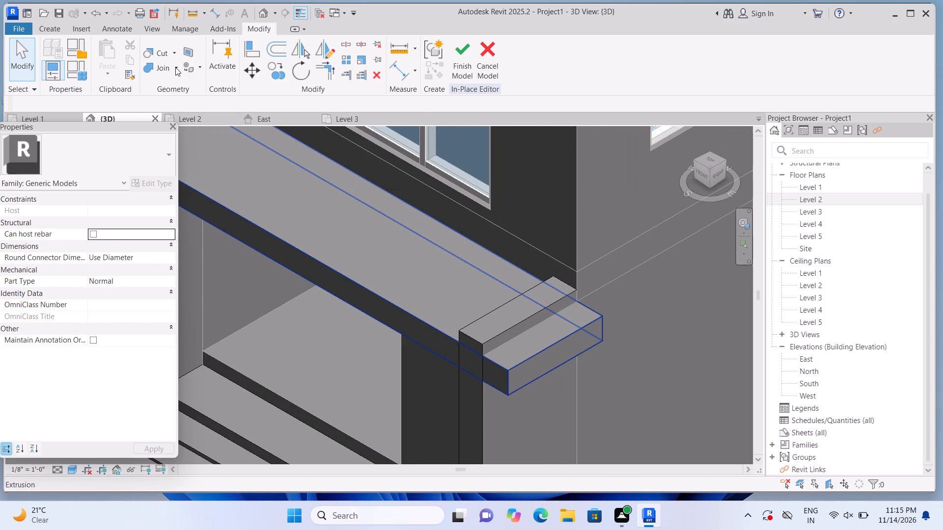
pyautogui.click(175, 66)
pyautogui.click(180, 85)
pyautogui.click(423, 312)
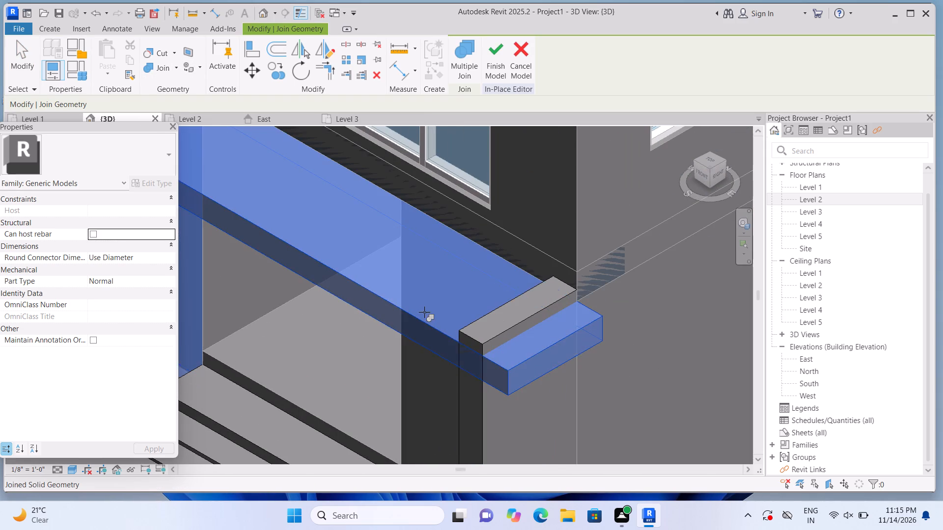
pyautogui.click(511, 418)
# Start a new solid extrusion in the in-place model, using the top face of the corner side block as its work plane.
pyautogui.scroll(-6, 526, 383)
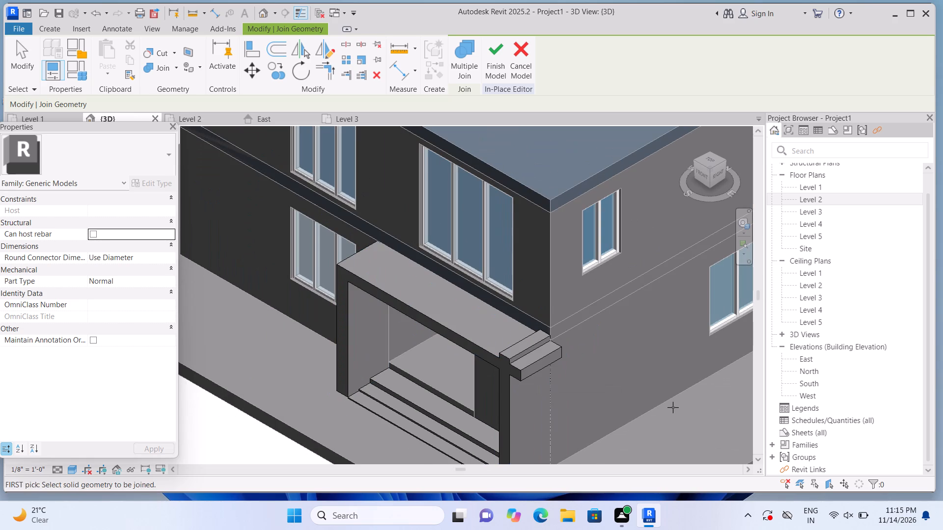
pyautogui.scroll(1, 630, 451)
pyautogui.scroll(3, 621, 405)
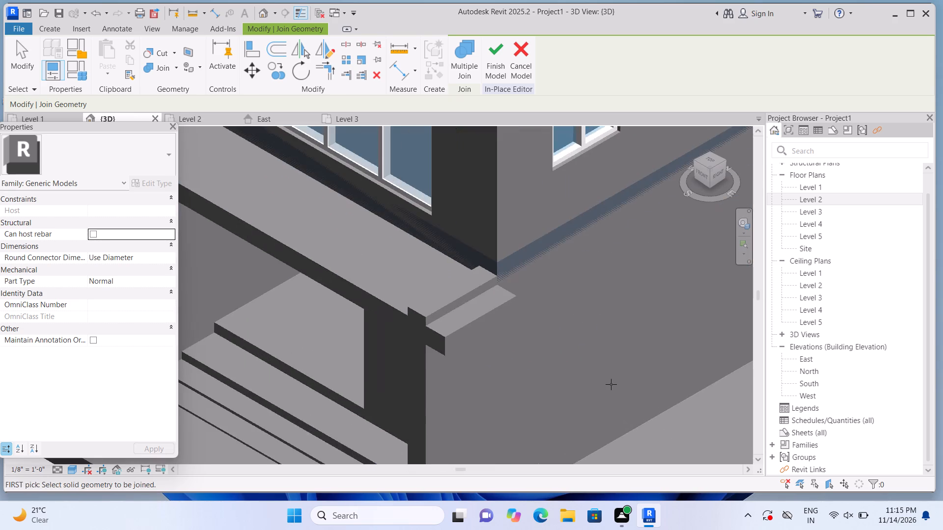
pyautogui.scroll(1, 607, 383)
pyautogui.moveTo(557, 373); pyautogui.dragTo(588, 391, button='middle')
pyautogui.scroll(1, 568, 376)
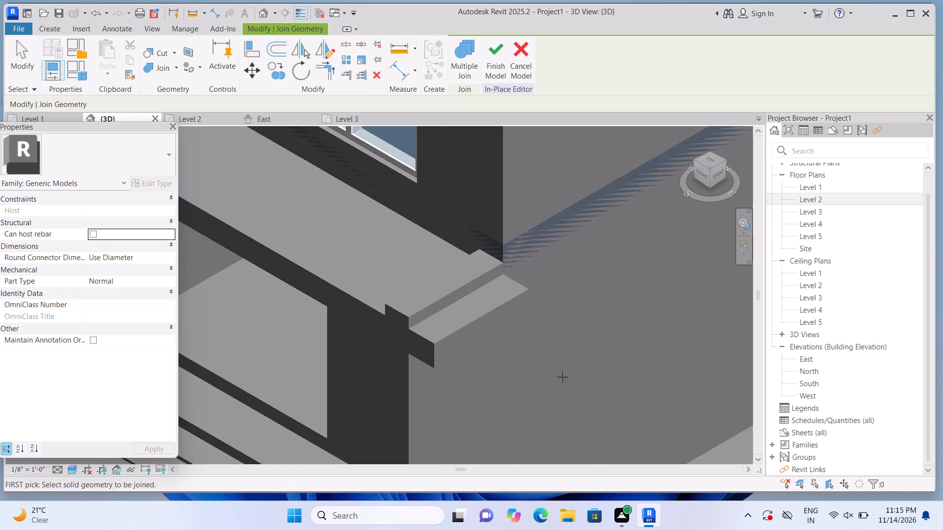
pyautogui.click(49, 27)
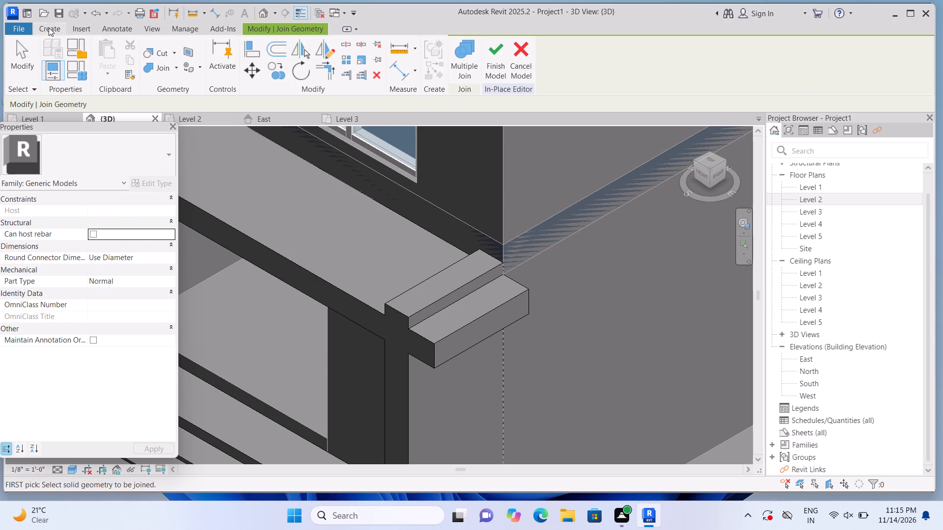
pyautogui.click(94, 56)
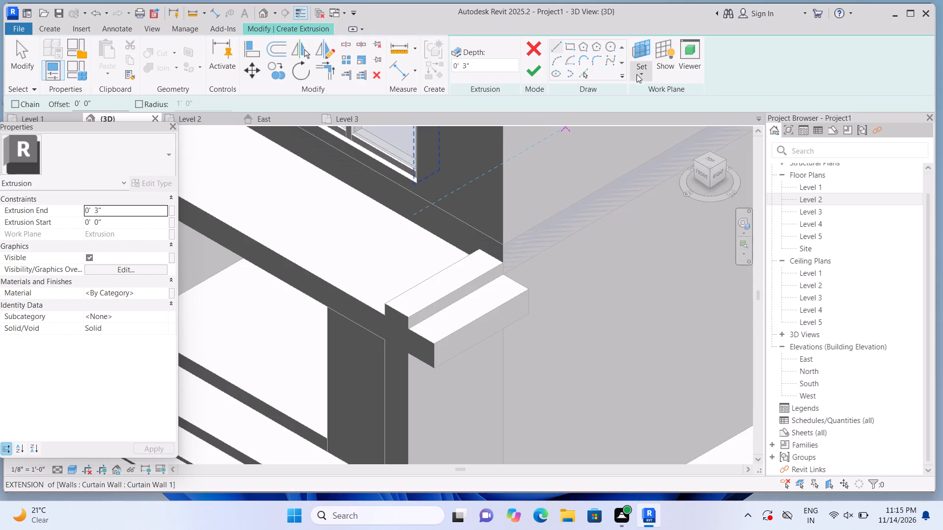
pyautogui.click(640, 72)
pyautogui.click(657, 115)
pyautogui.scroll(2, 526, 179)
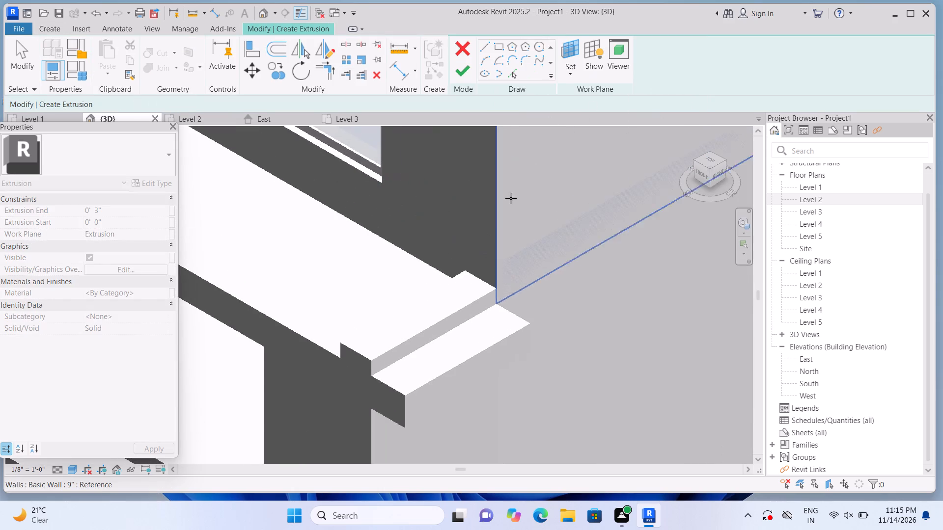
pyautogui.click(457, 290)
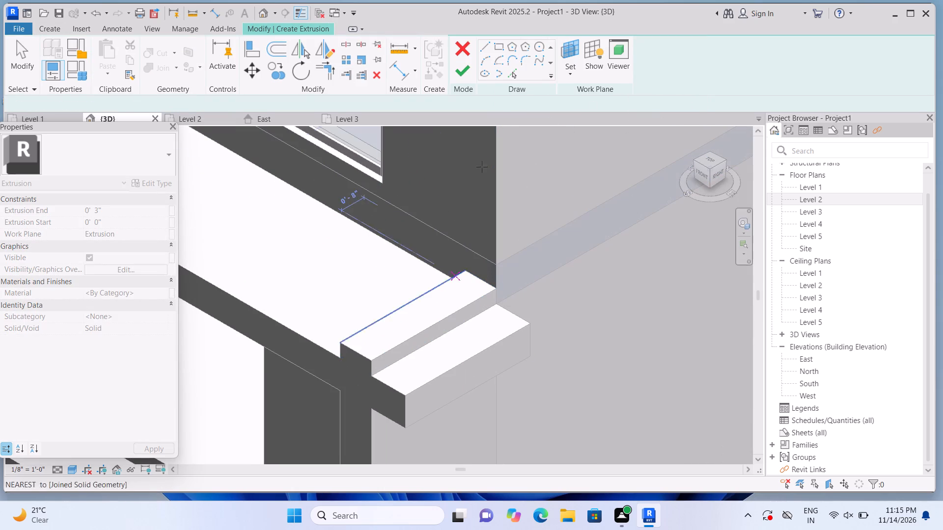
# Sketch a rectangle about 3'-8" long over the corner block's top face and finish it as a 3" deep extrusion.
pyautogui.click(571, 46)
pyautogui.moveTo(536, 168); pyautogui.dragTo(541, 64, button='middle')
pyautogui.scroll(1, 484, 123)
pyautogui.scroll(1, 403, 240)
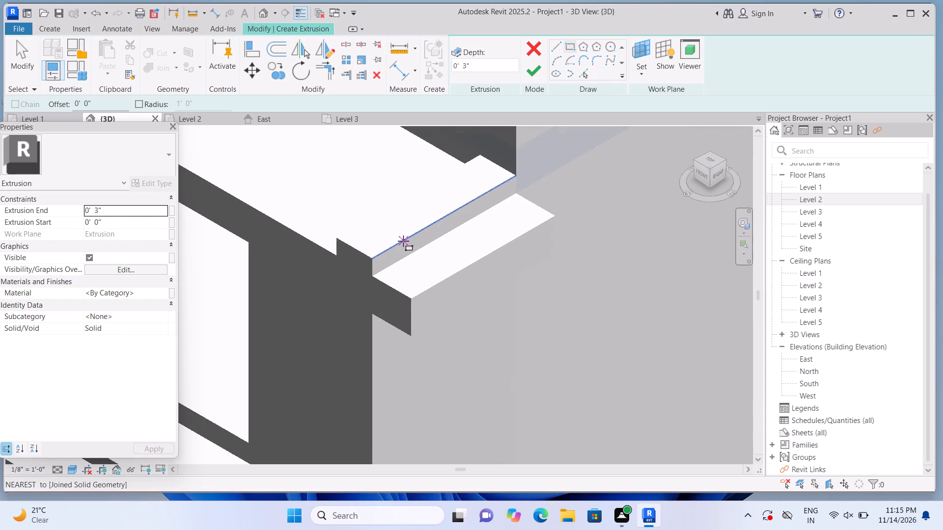
pyautogui.scroll(1, 369, 316)
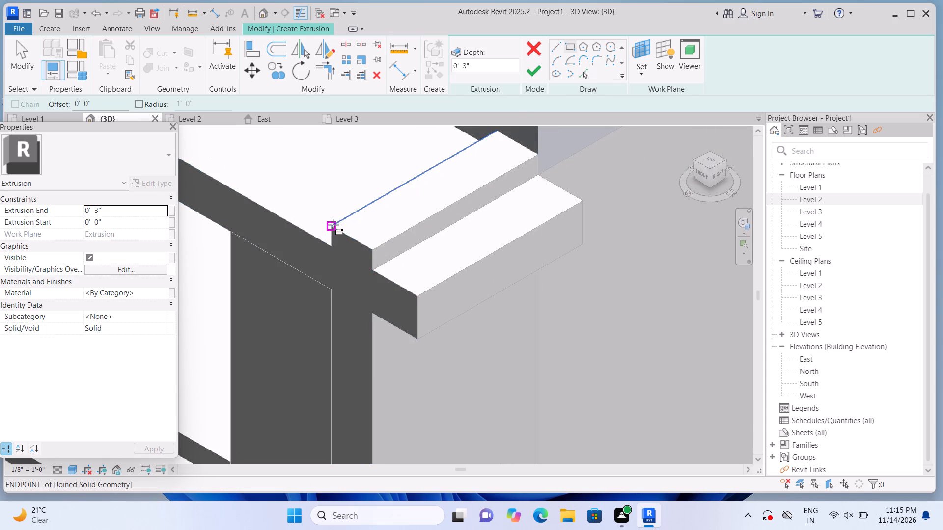
pyautogui.click(333, 225)
pyautogui.moveTo(505, 172); pyautogui.dragTo(522, 219, button='middle')
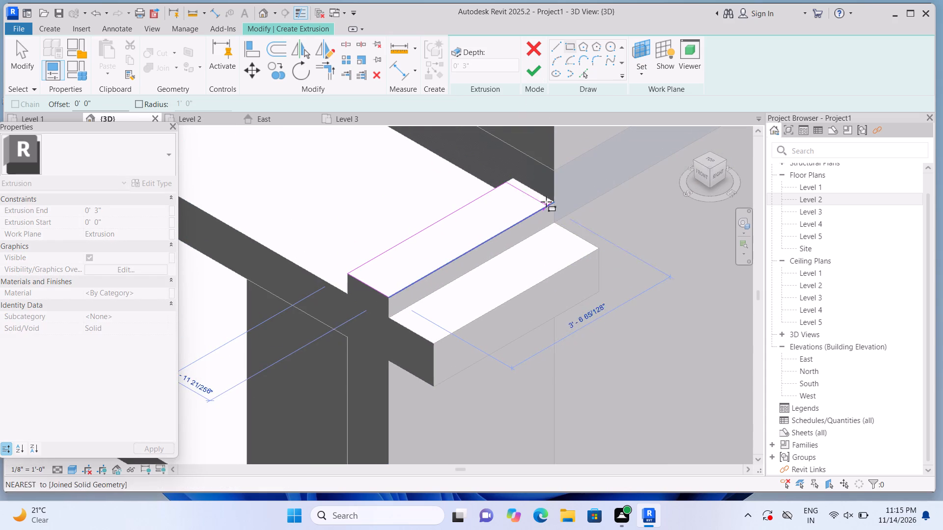
pyautogui.click(552, 203)
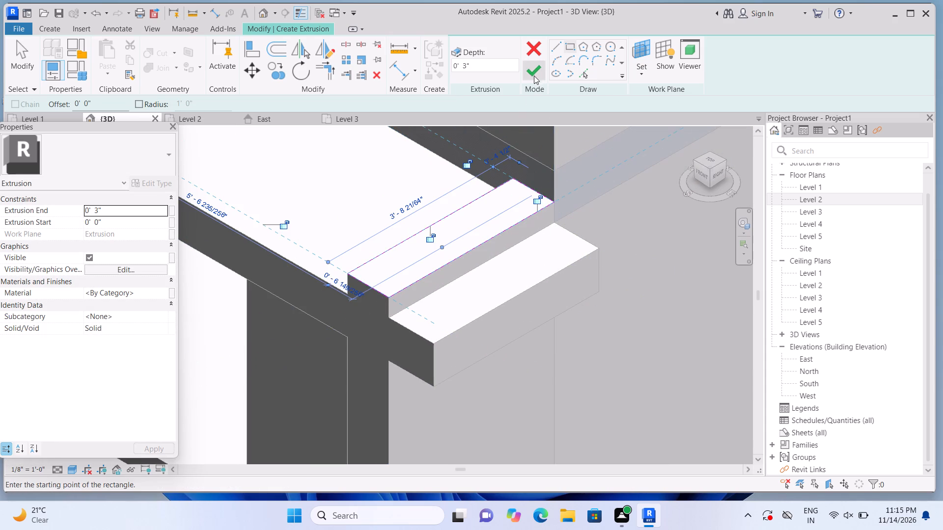
pyautogui.click(532, 73)
# Pull the new cap's outer, inner and front faces slightly outwards with its shape handles so it overhangs the corner block, and deselect it.
pyautogui.scroll(2, 464, 248)
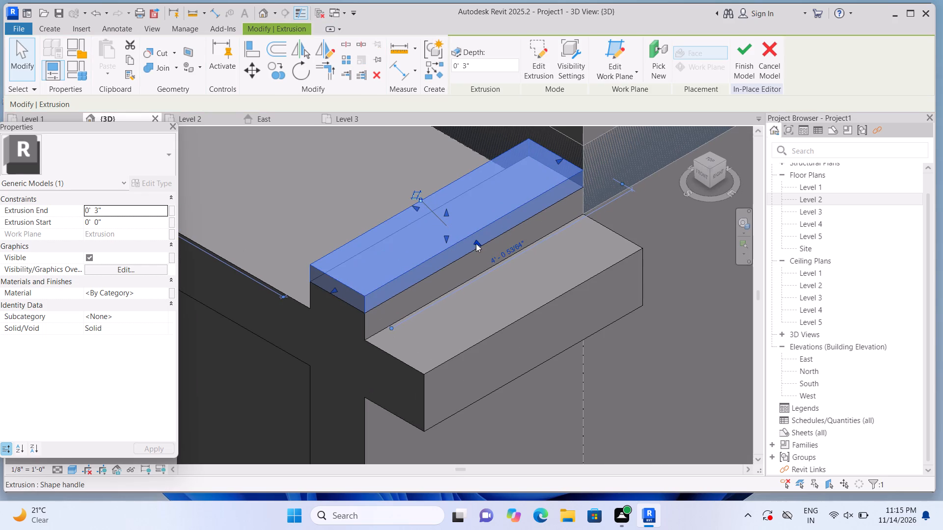
pyautogui.moveTo(476, 242); pyautogui.dragTo(487, 250)
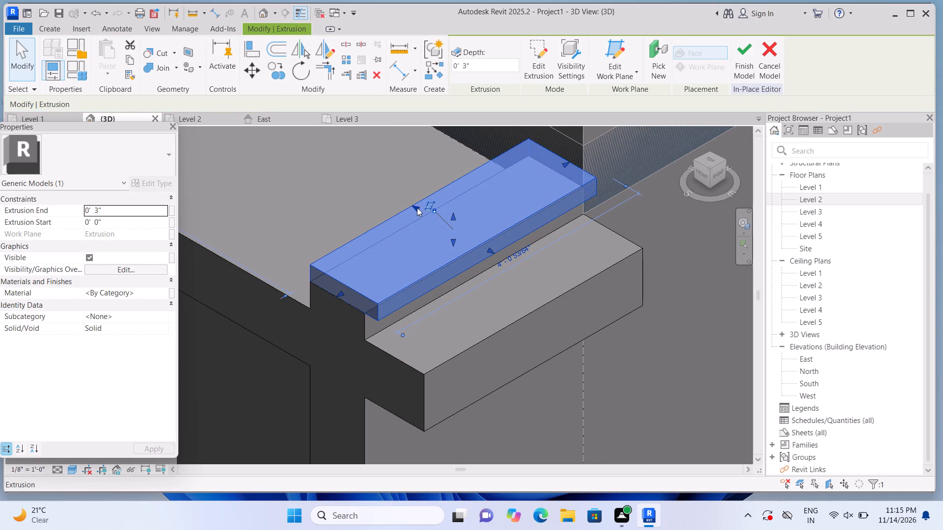
pyautogui.moveTo(416, 207); pyautogui.dragTo(408, 196)
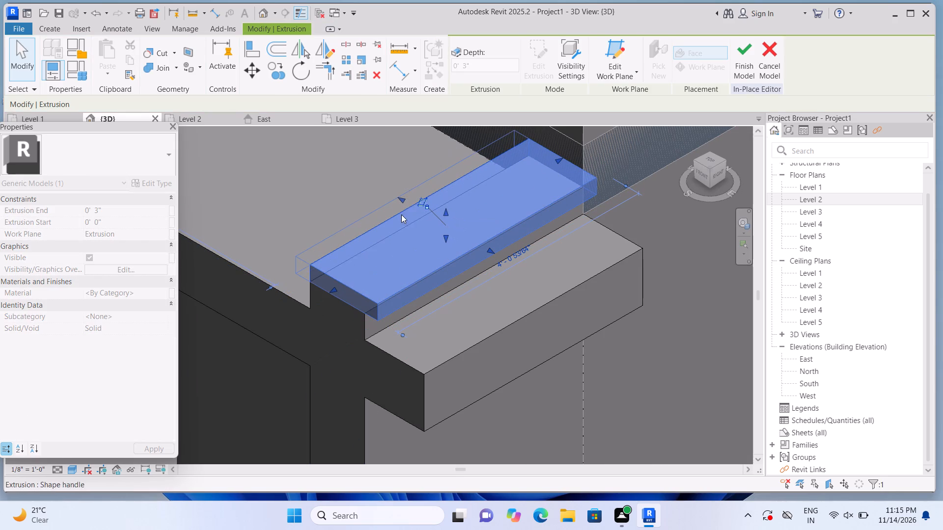
pyautogui.moveTo(331, 289); pyautogui.dragTo(328, 295)
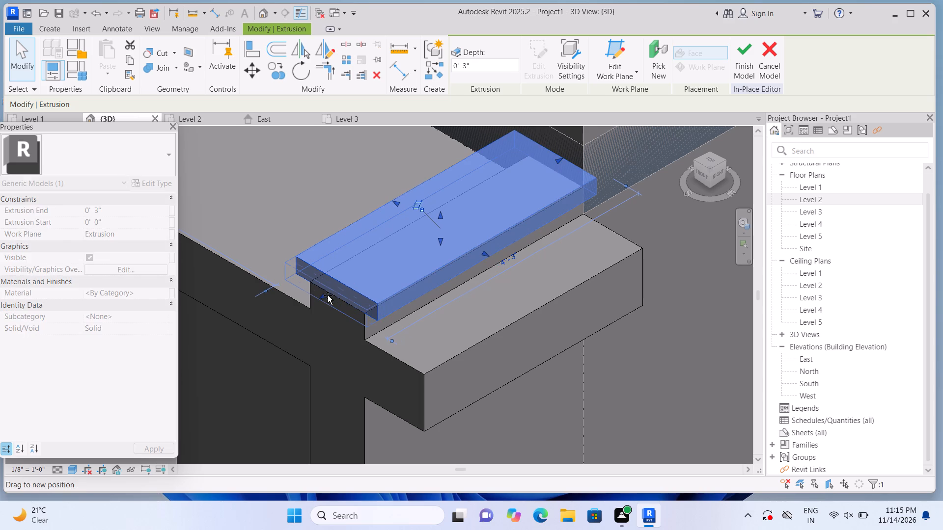
pyautogui.moveTo(328, 295); pyautogui.dragTo(324, 297)
pyautogui.scroll(-9, 337, 290)
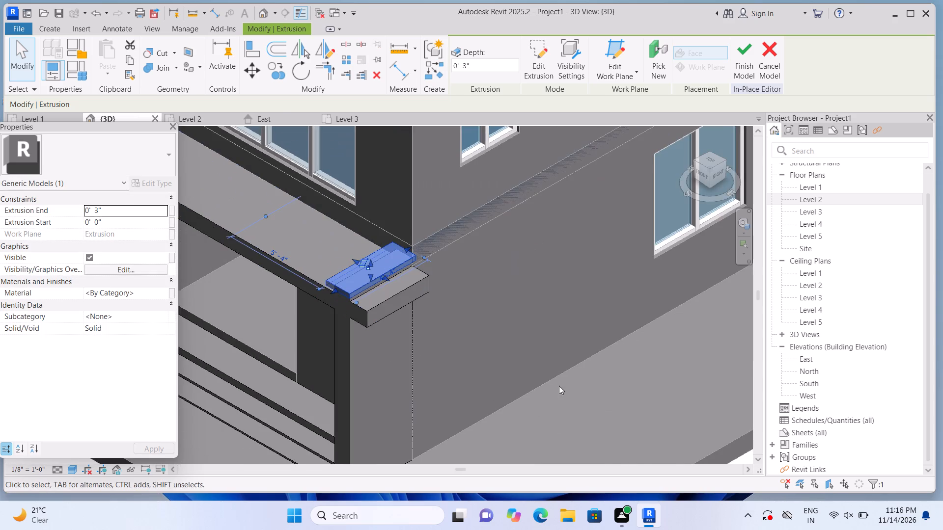
pyautogui.scroll(-6, 551, 369)
pyautogui.click(611, 428)
pyautogui.scroll(1, 609, 428)
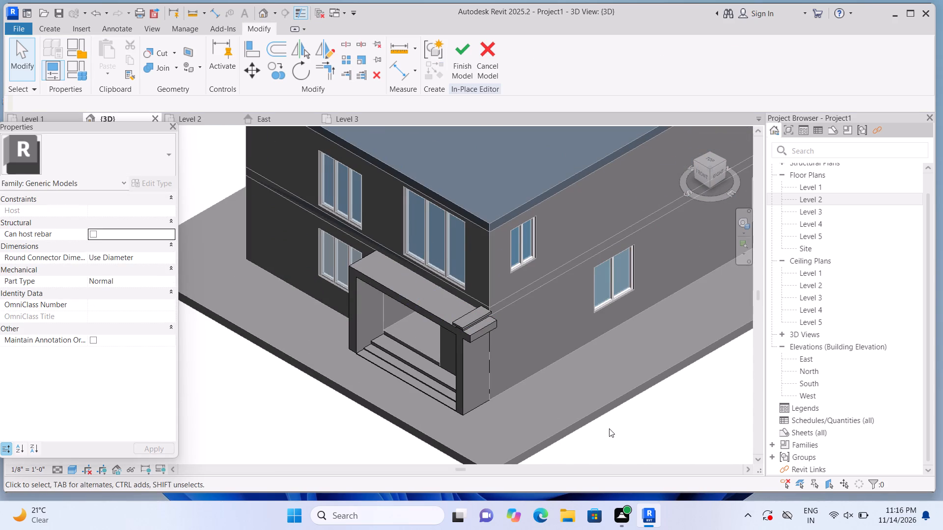
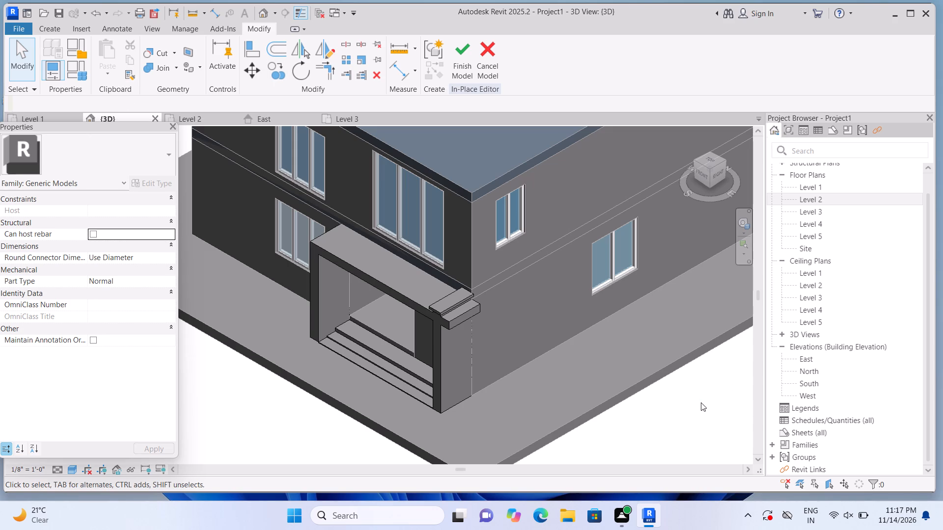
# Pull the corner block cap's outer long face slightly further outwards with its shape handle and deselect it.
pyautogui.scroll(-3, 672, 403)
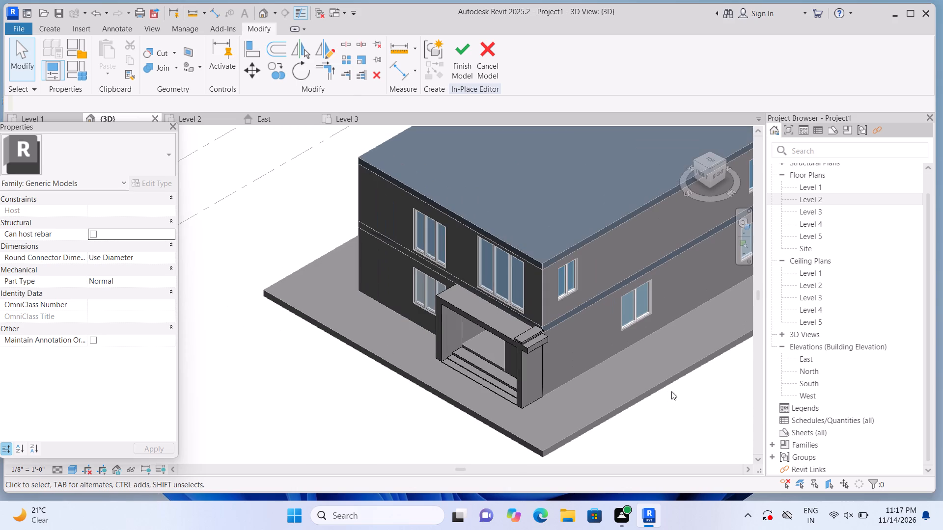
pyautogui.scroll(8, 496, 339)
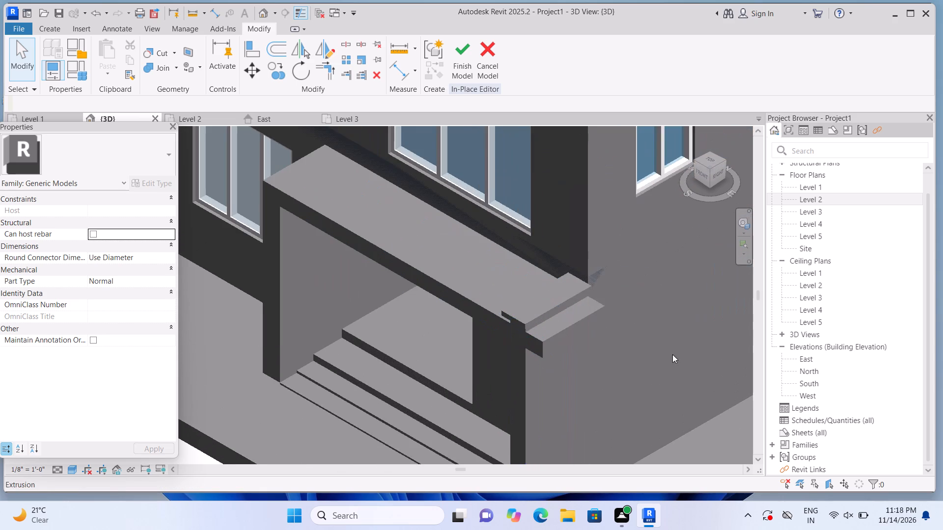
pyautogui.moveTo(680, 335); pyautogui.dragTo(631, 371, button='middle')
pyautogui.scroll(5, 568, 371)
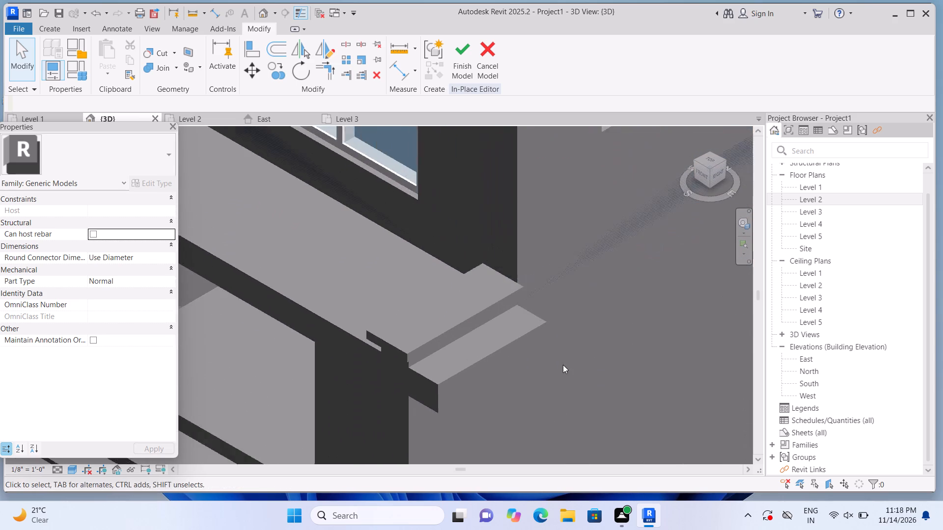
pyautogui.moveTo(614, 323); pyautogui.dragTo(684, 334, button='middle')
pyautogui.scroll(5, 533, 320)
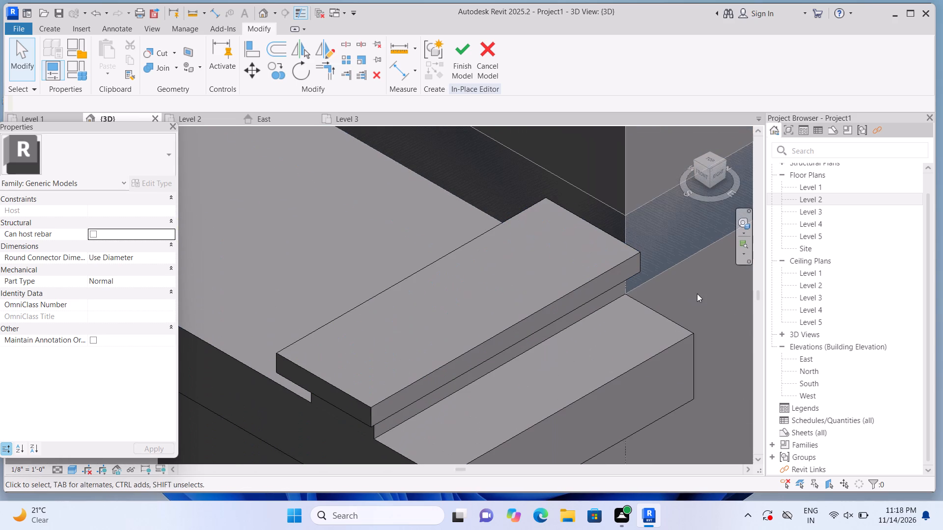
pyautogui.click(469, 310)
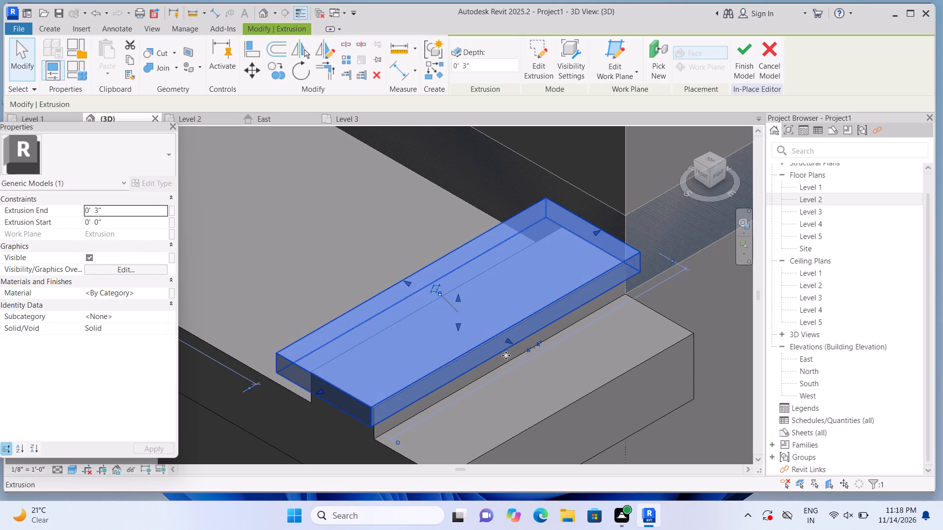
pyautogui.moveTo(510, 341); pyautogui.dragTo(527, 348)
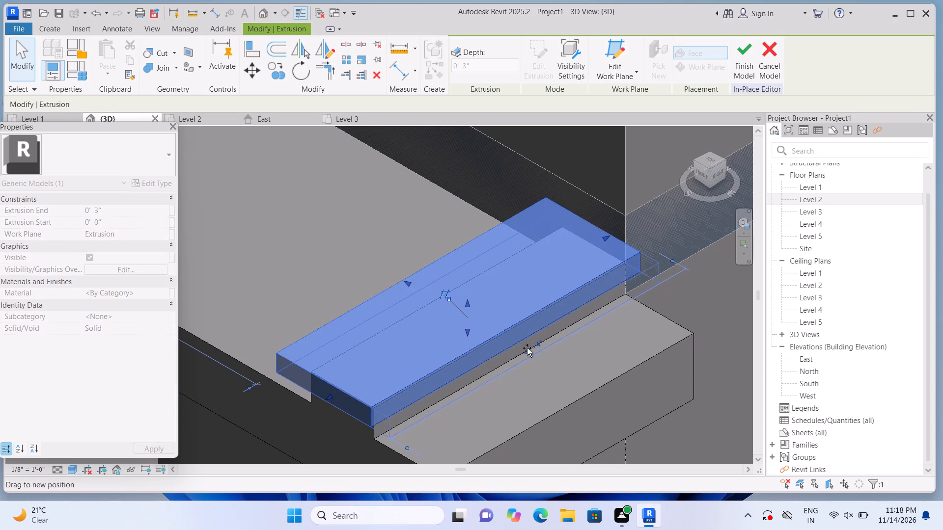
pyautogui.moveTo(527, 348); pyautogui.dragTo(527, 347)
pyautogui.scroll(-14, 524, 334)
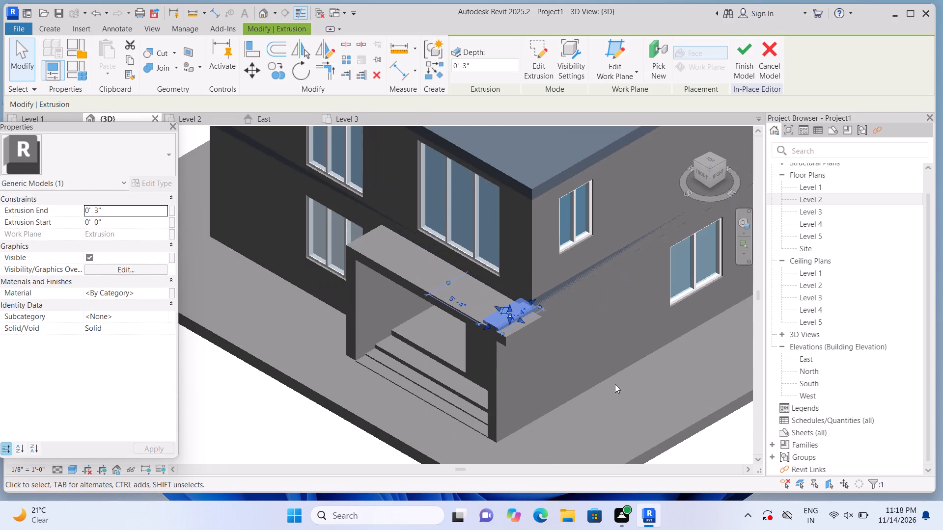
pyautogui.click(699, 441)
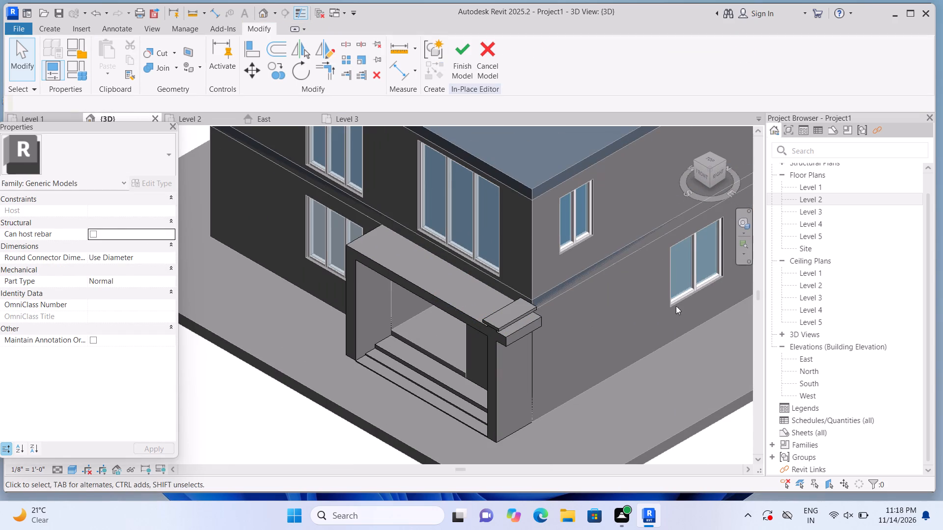
# In the front view, pull the cap's outer face back inwards so its overhang roughly matches the inner side, and deselect it.
pyautogui.click(705, 181)
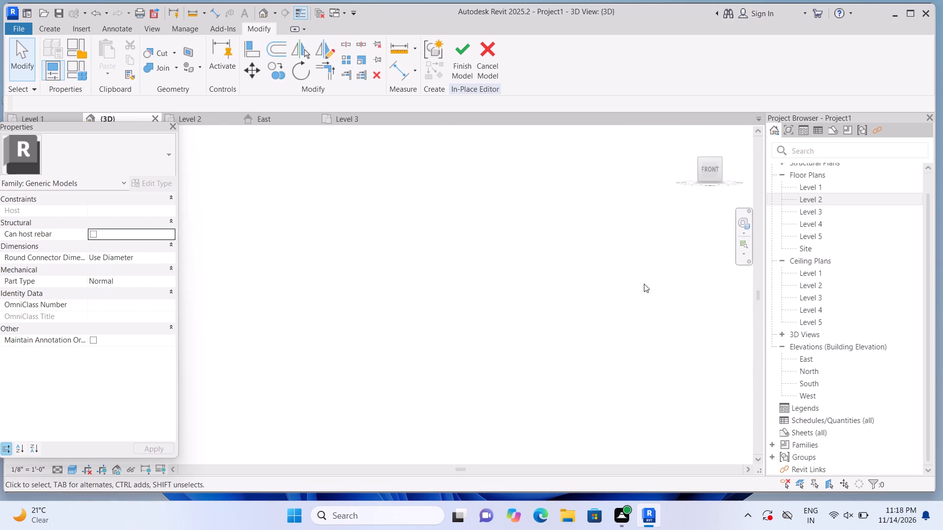
pyautogui.scroll(9, 321, 316)
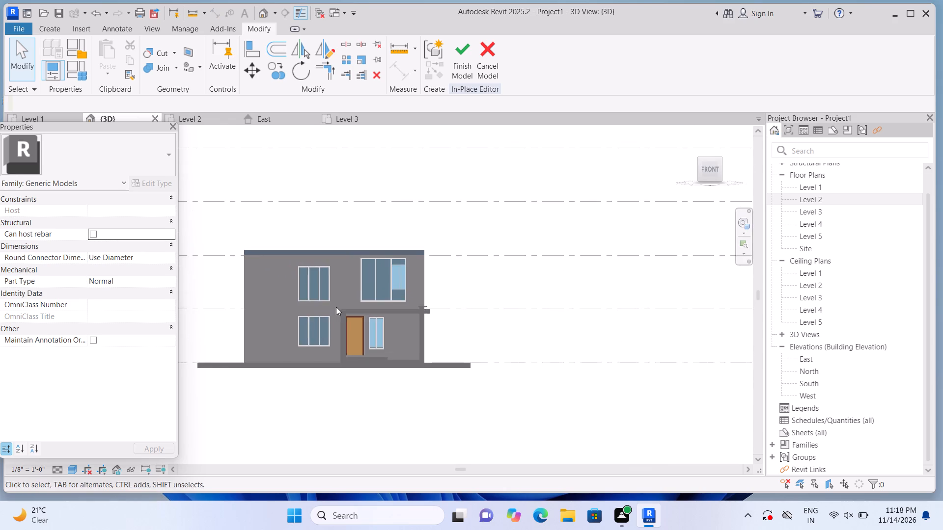
pyautogui.scroll(7, 336, 307)
pyautogui.moveTo(352, 283); pyautogui.dragTo(443, 289, button='middle')
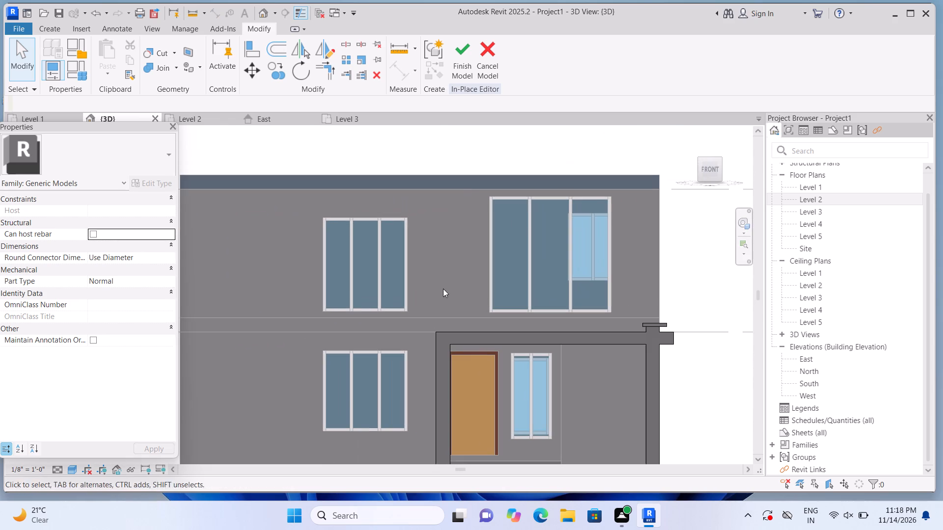
pyautogui.scroll(4, 685, 326)
pyautogui.click(646, 317)
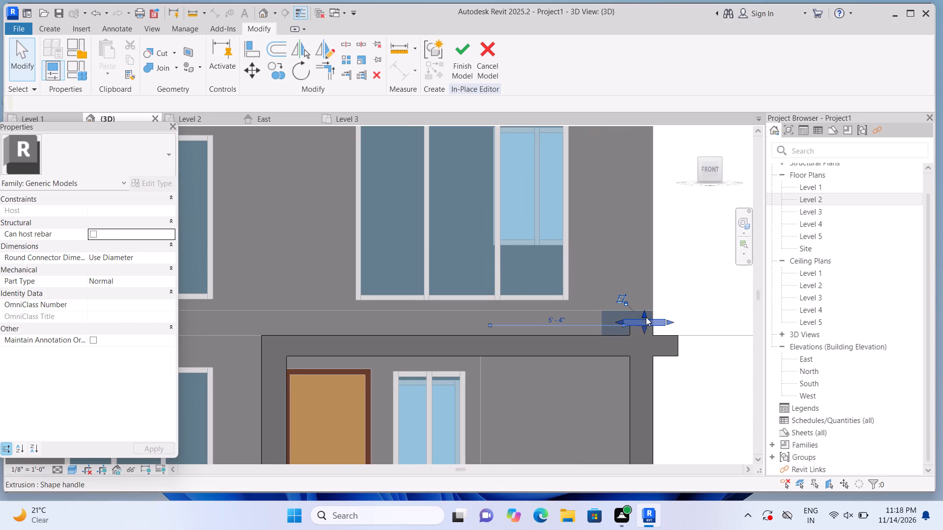
pyautogui.scroll(4, 641, 324)
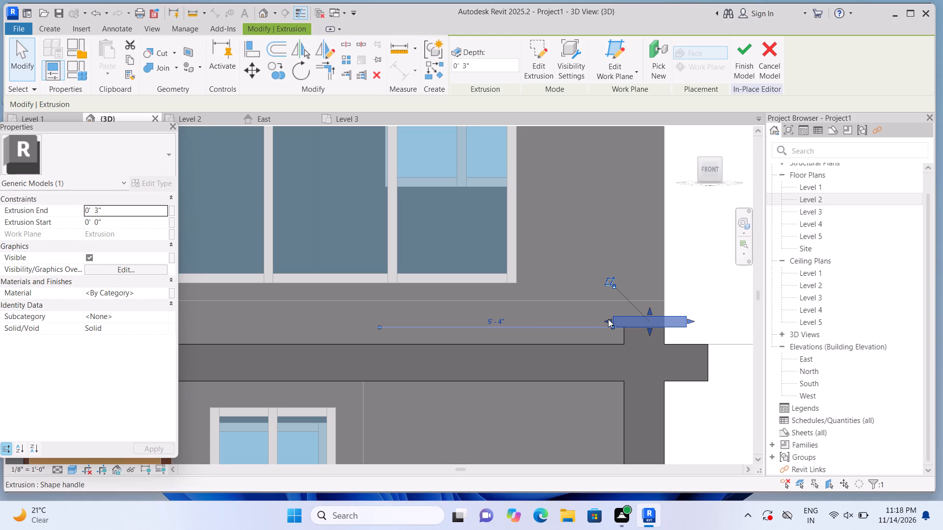
pyautogui.click(608, 319)
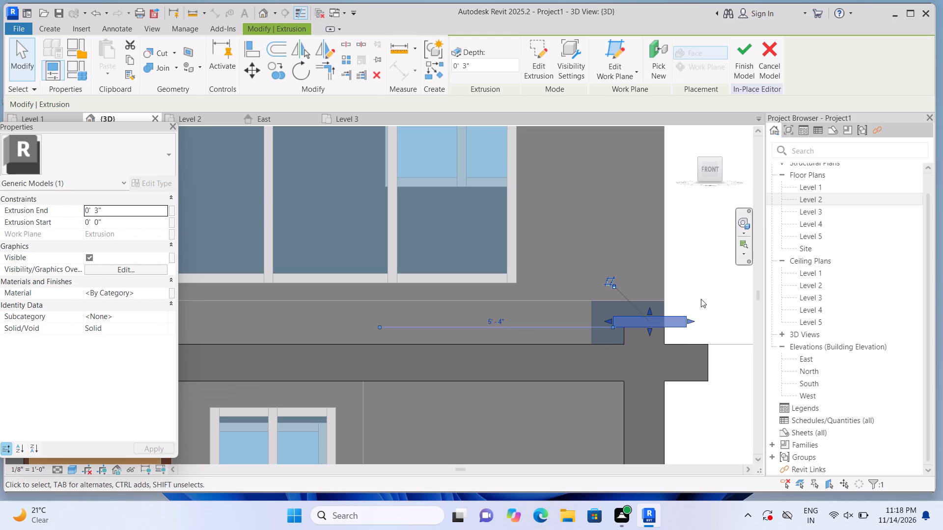
pyautogui.click(701, 299)
pyautogui.click(684, 314)
pyautogui.scroll(2, 684, 322)
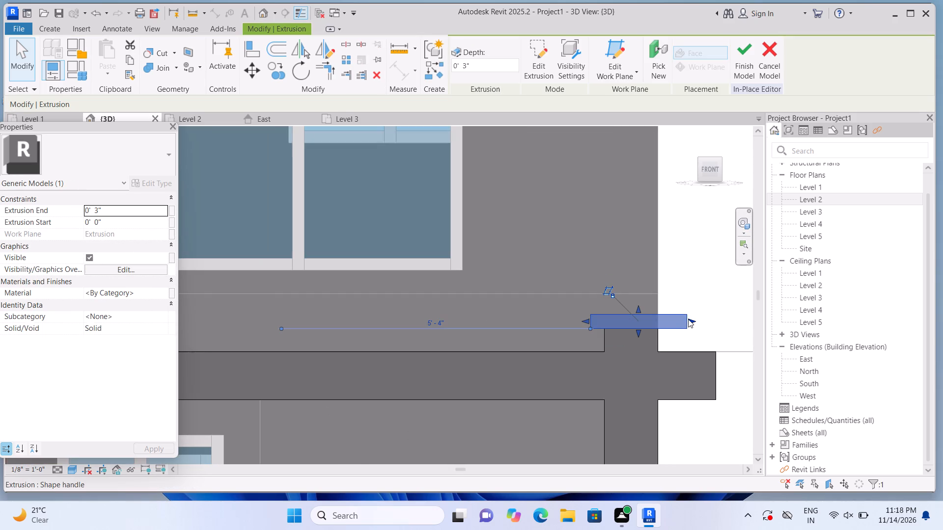
pyautogui.moveTo(689, 319); pyautogui.dragTo(672, 320)
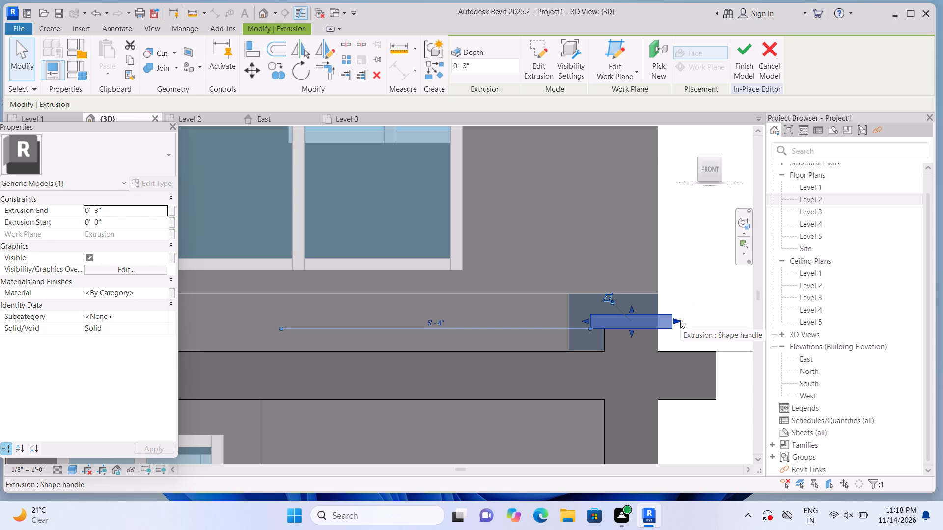
pyautogui.click(676, 318)
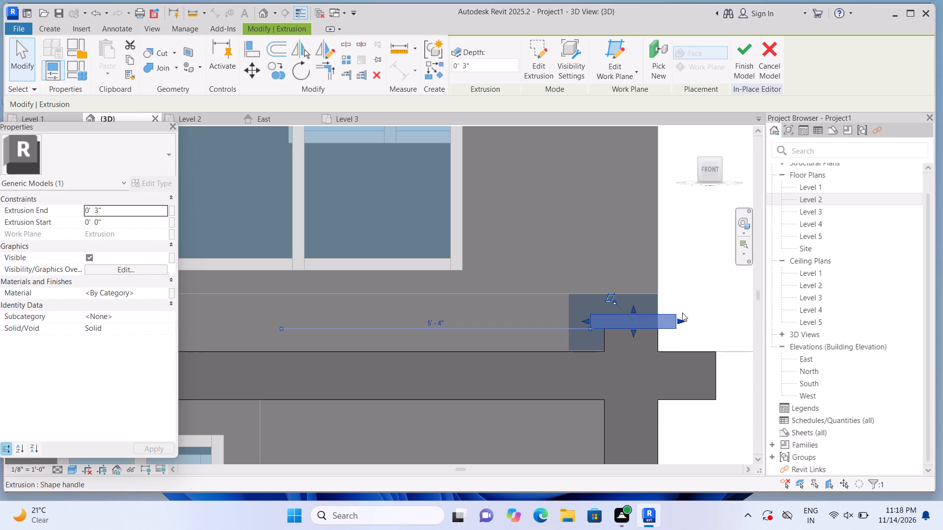
pyautogui.click(690, 300)
# Start a new solid extrusion in the in-place model, picking the Generic - 12" roof band above the entrance as its work plane.
pyautogui.scroll(-9, 690, 299)
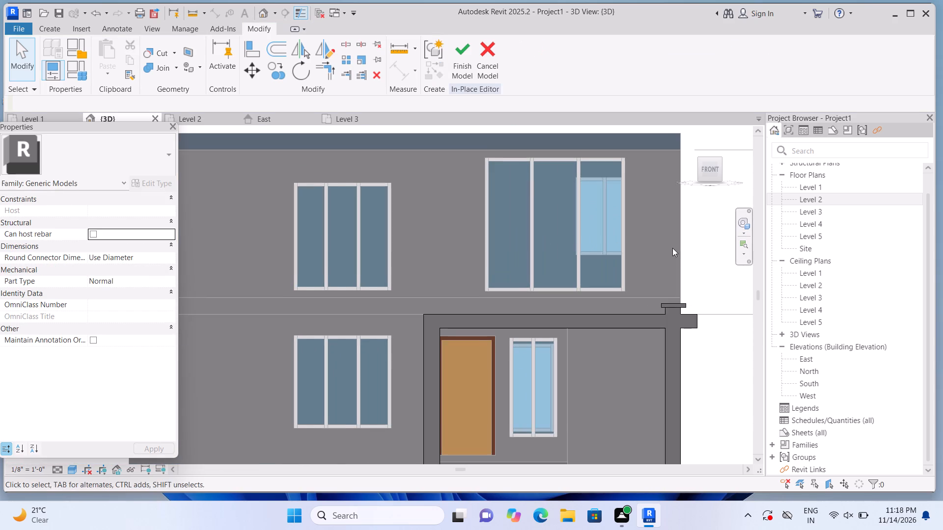
pyautogui.moveTo(684, 256); pyautogui.dragTo(715, 269, button='middle')
pyautogui.scroll(-3, 716, 269)
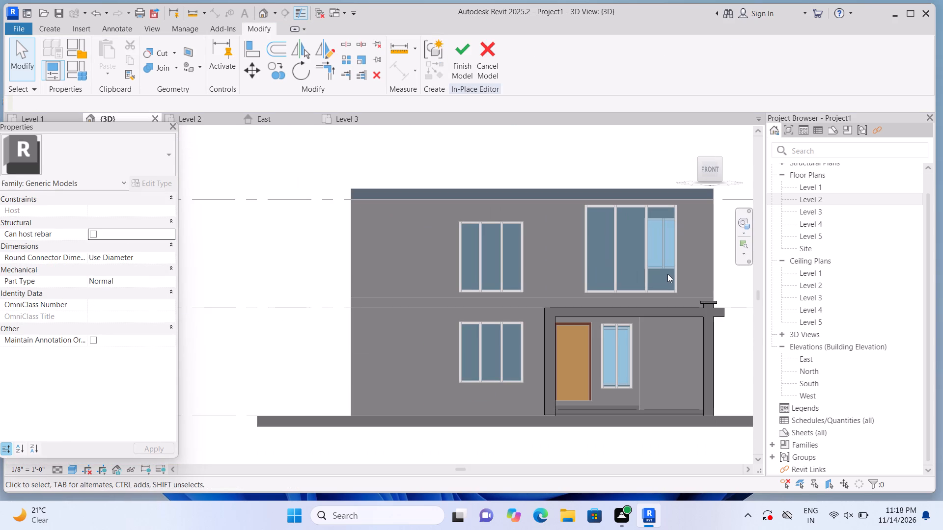
pyautogui.moveTo(682, 251); pyautogui.dragTo(646, 249, button='middle')
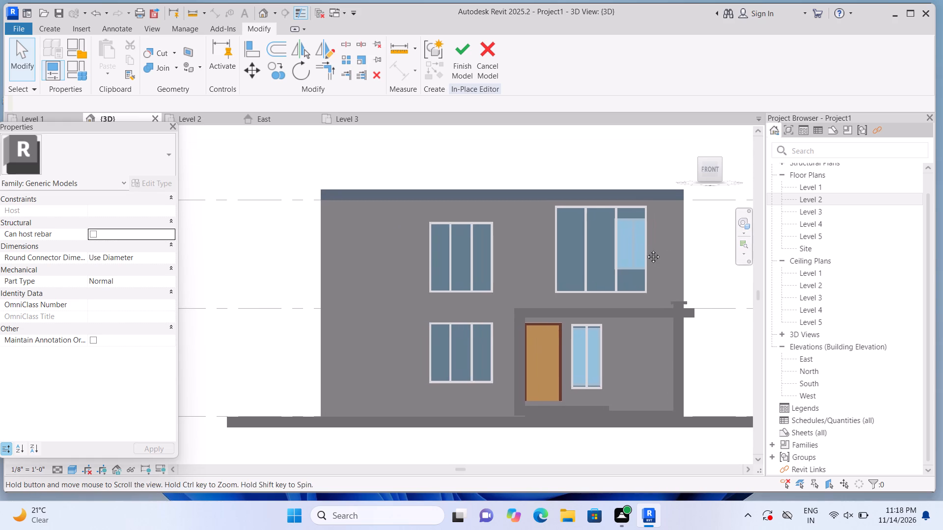
pyautogui.moveTo(646, 249); pyautogui.dragTo(619, 253, button='middle')
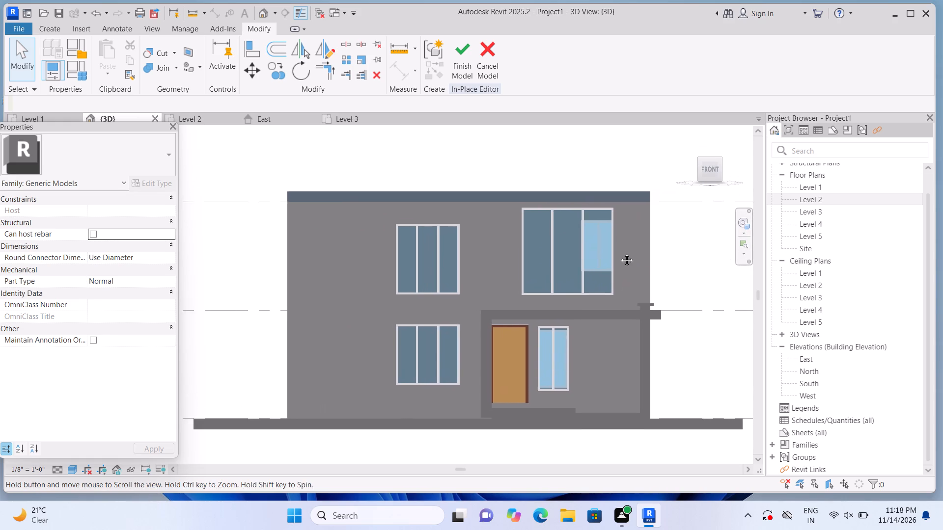
pyautogui.moveTo(619, 253); pyautogui.dragTo(626, 248, button='middle')
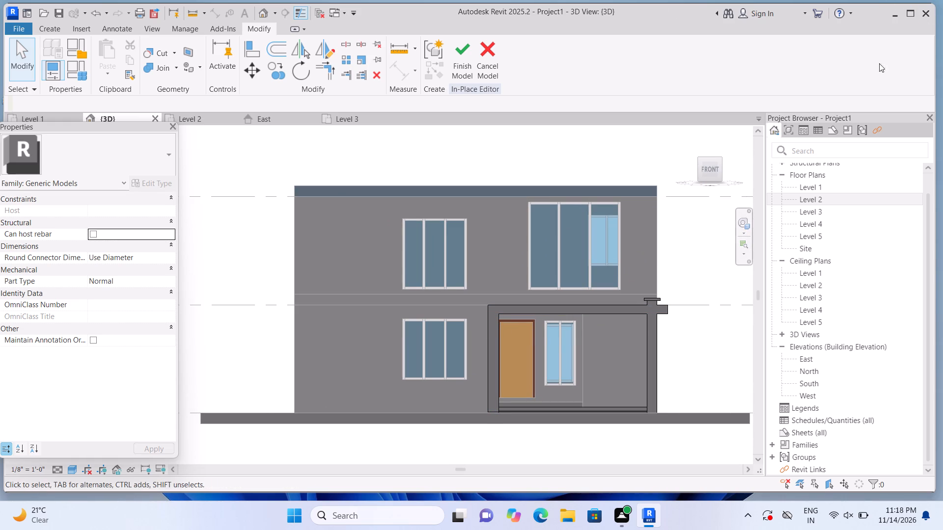
pyautogui.click(50, 23)
pyautogui.click(51, 27)
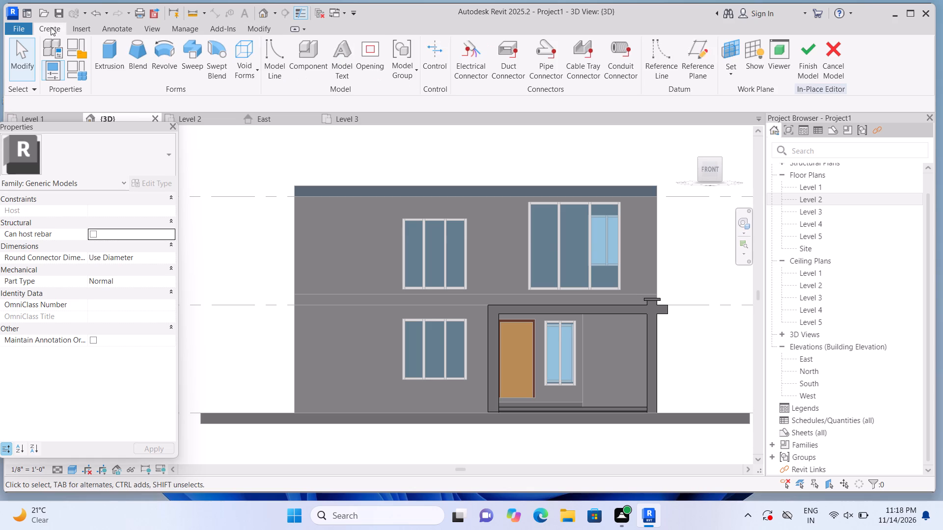
pyautogui.click(103, 42)
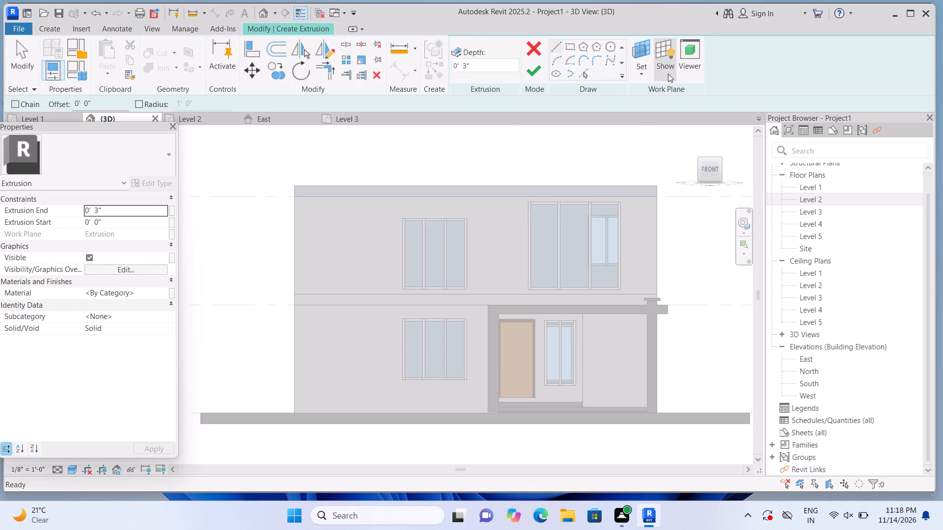
pyautogui.click(636, 74)
pyautogui.click(648, 111)
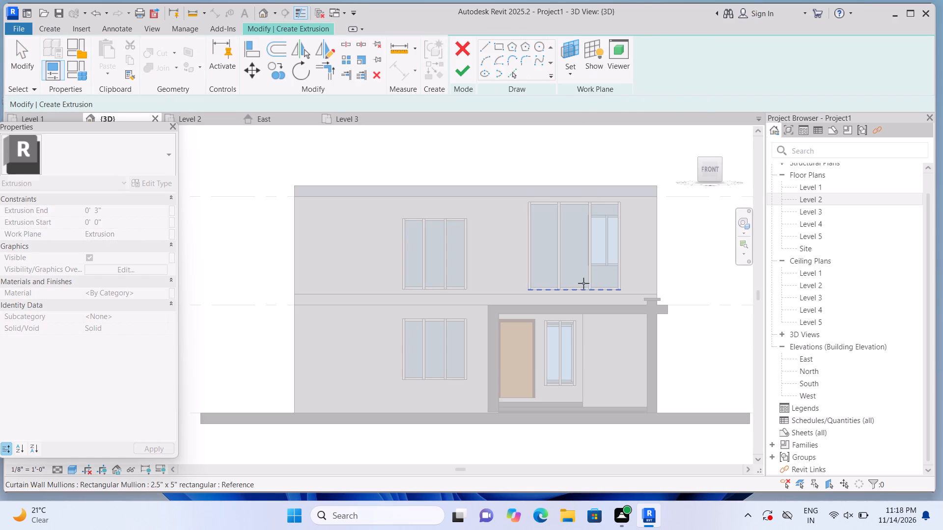
pyautogui.scroll(2, 575, 300)
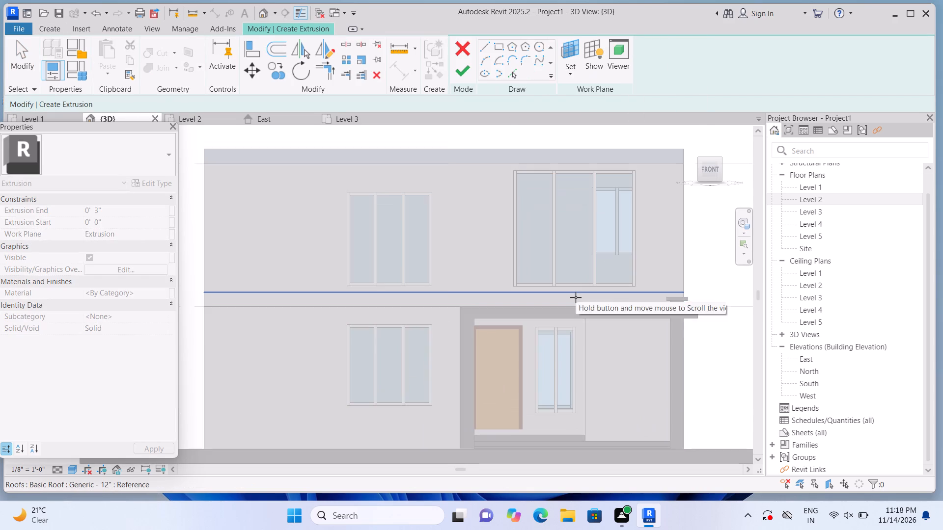
pyautogui.click(577, 299)
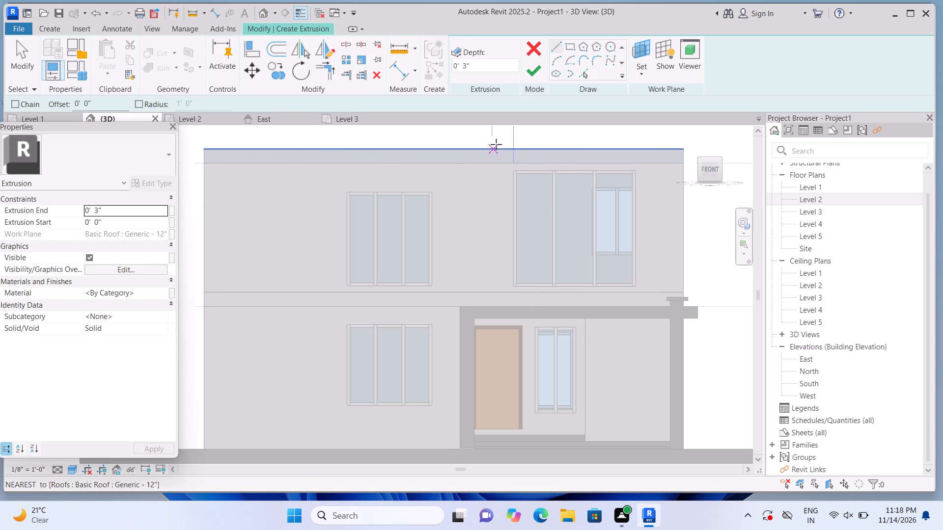
# Sketch a rectangle 15'-4 1/2" long and about 10" high above the entrance up to the building corner, and finish it as a 3" extrusion.
pyautogui.click(573, 43)
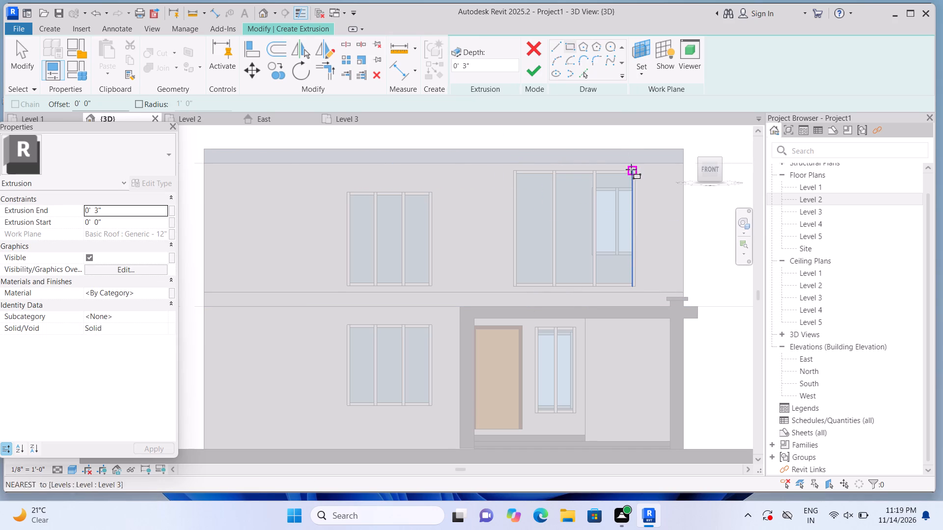
pyautogui.scroll(1, 640, 176)
pyautogui.moveTo(639, 175); pyautogui.dragTo(563, 164, button='middle')
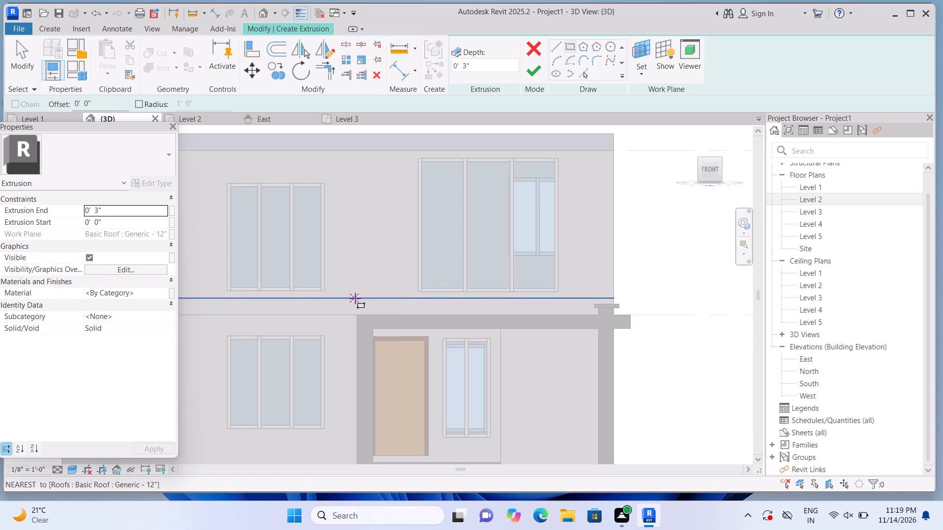
pyautogui.click(357, 298)
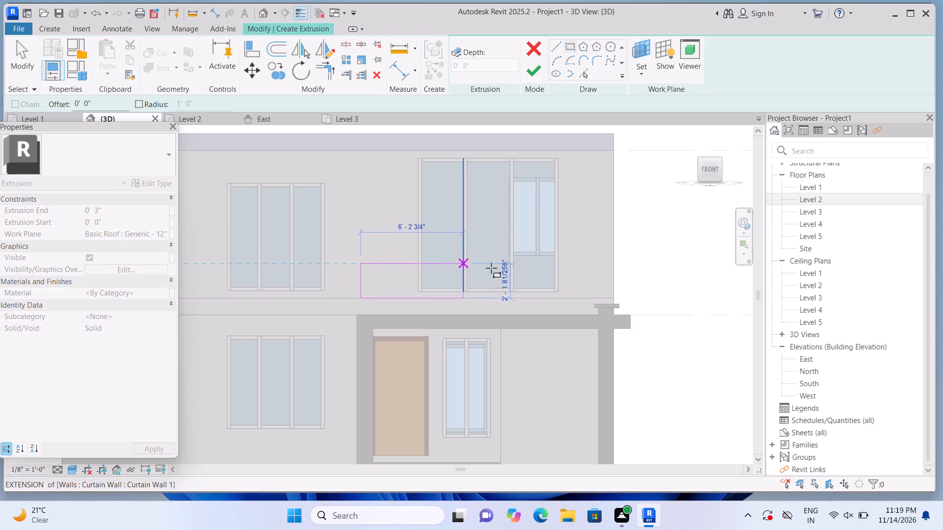
pyautogui.scroll(2, 612, 282)
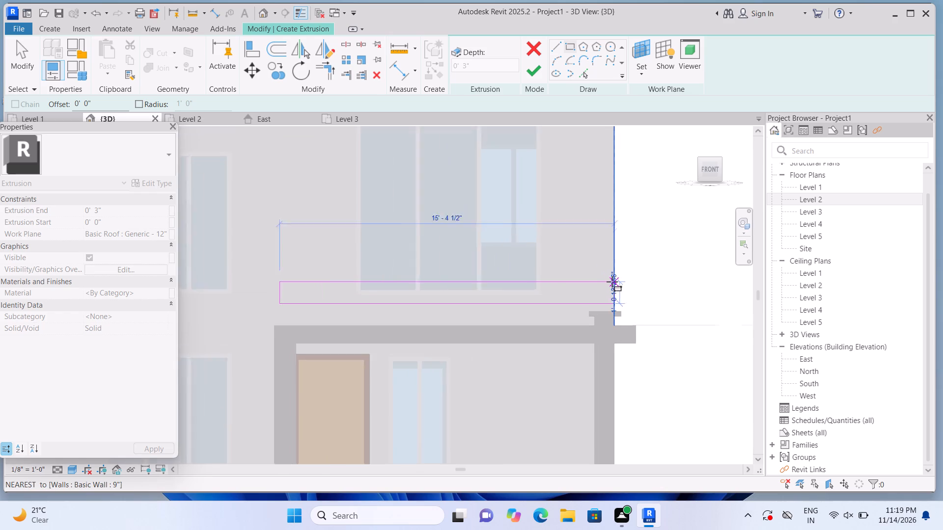
pyautogui.scroll(1, 612, 282)
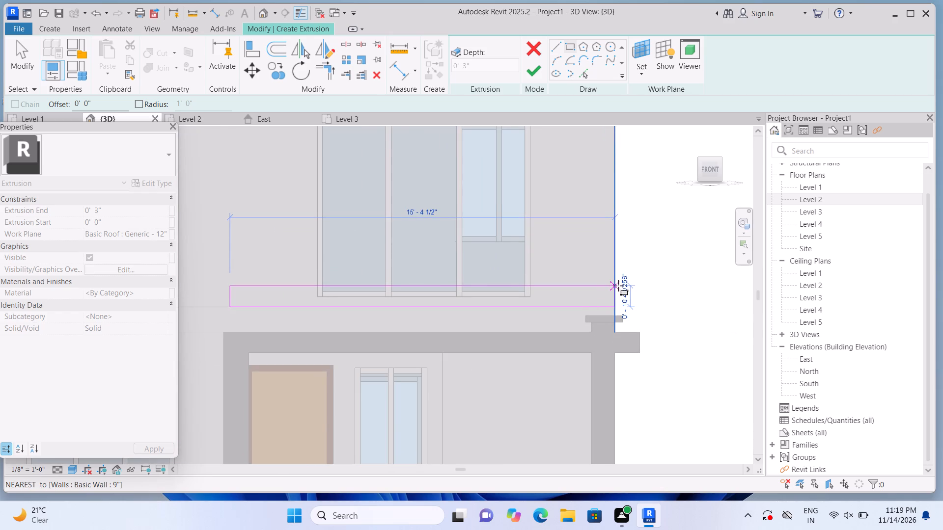
pyautogui.click(618, 286)
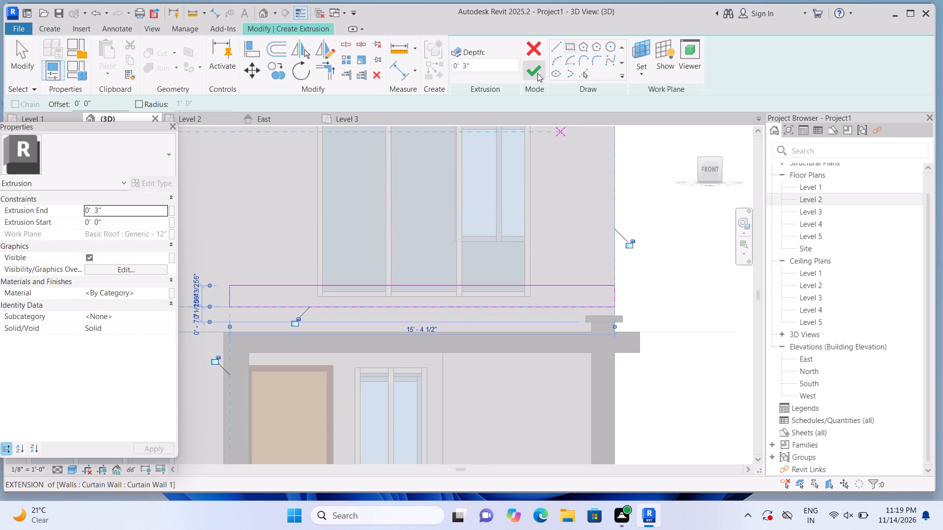
pyautogui.click(537, 73)
# Set the extrusion end of the horizontal strip above the entrance to 1' and deselect it.
pyautogui.scroll(-2, 557, 214)
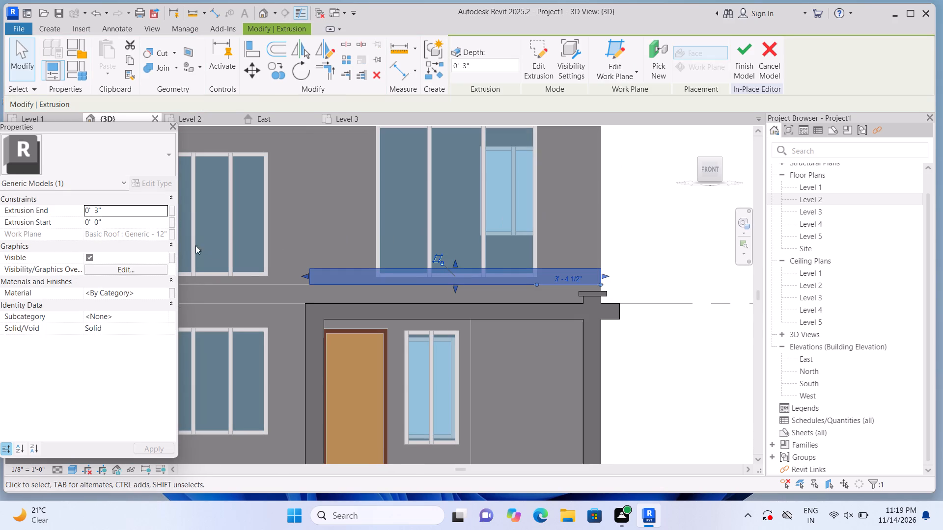
pyautogui.click(150, 210)
pyautogui.press('BackSpace')
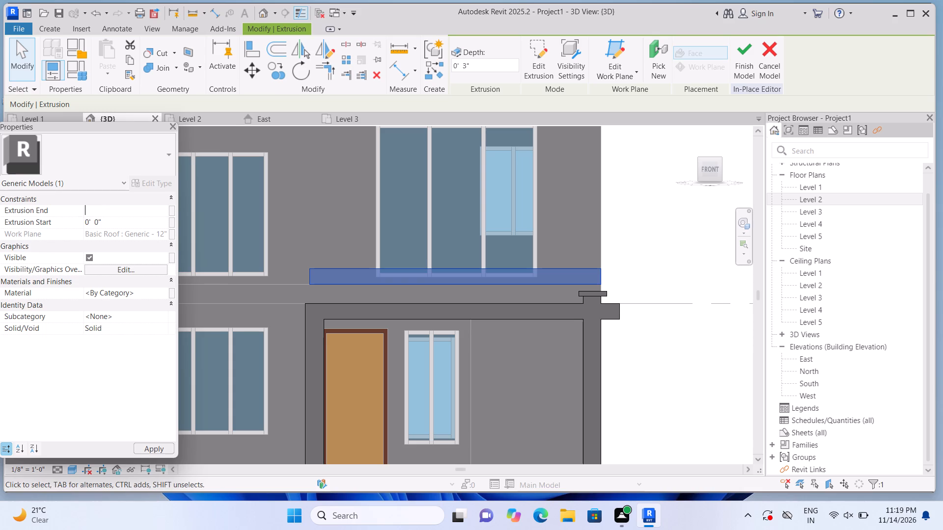
pyautogui.write("1'")
pyautogui.press('Return')
pyautogui.click(622, 231)
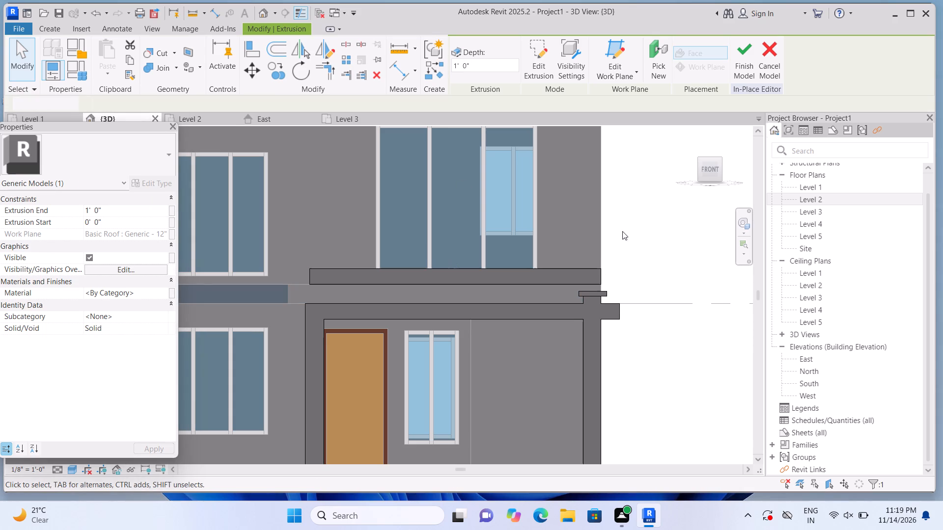
# Extrude a 9" wide, about 9'-2" high rectangle 3" from the 9" wall face, rising from the strip's inner end to the roof's top edge.
pyautogui.moveTo(622, 226); pyautogui.dragTo(634, 351, button='middle')
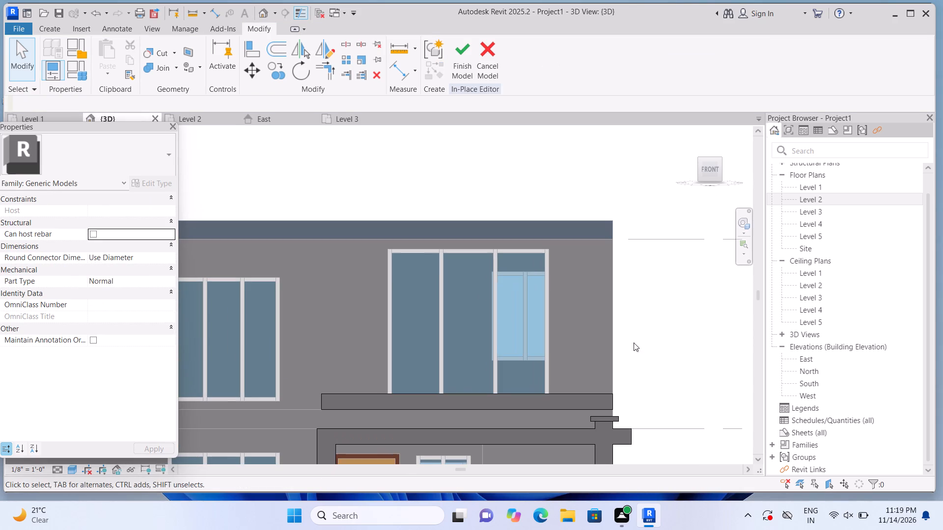
pyautogui.moveTo(352, 252); pyautogui.dragTo(342, 186, button='middle')
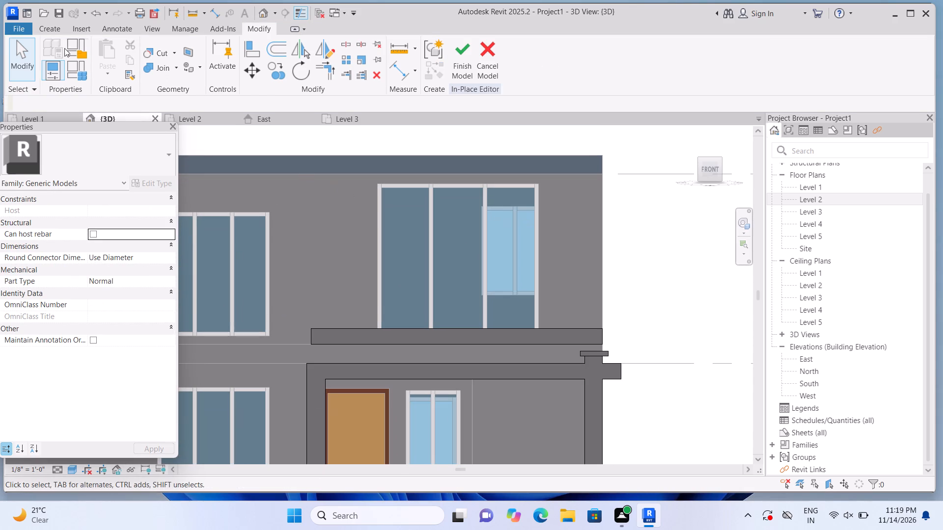
pyautogui.click(49, 29)
pyautogui.click(118, 54)
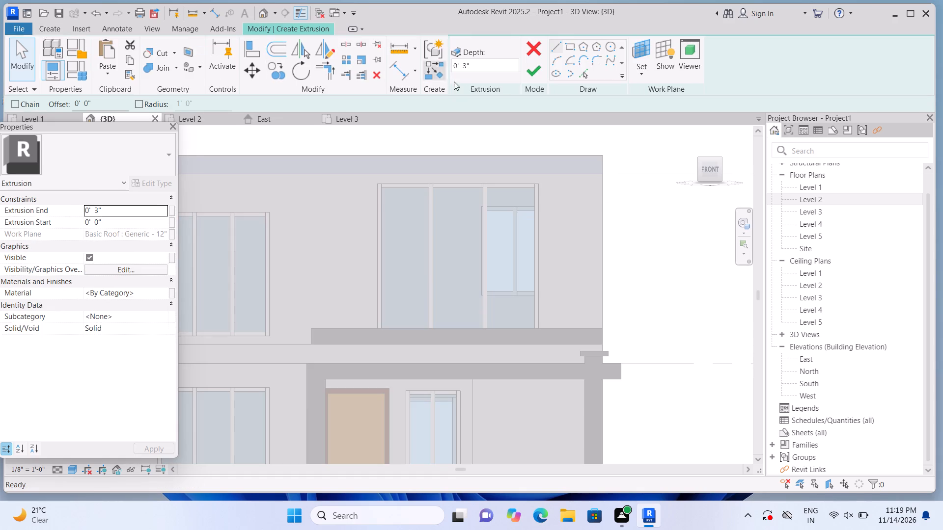
pyautogui.click(645, 74)
pyautogui.click(652, 109)
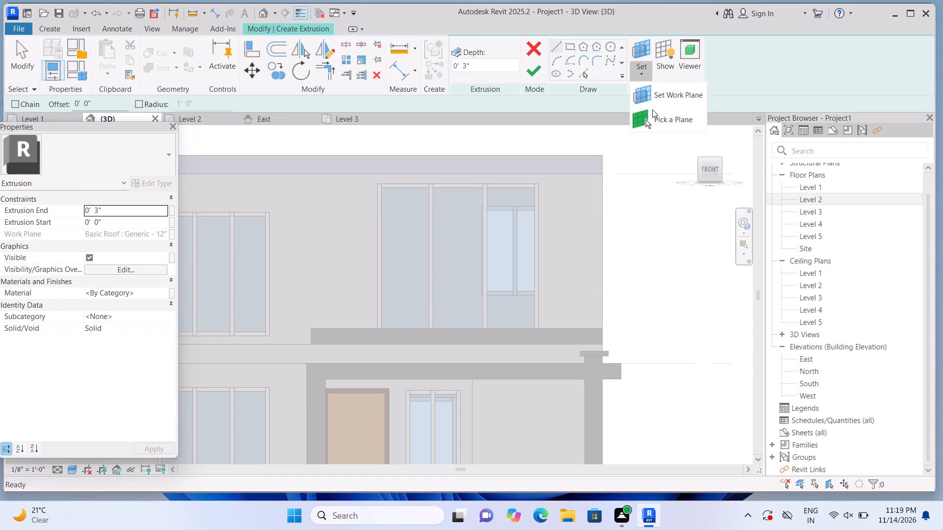
pyautogui.click(362, 209)
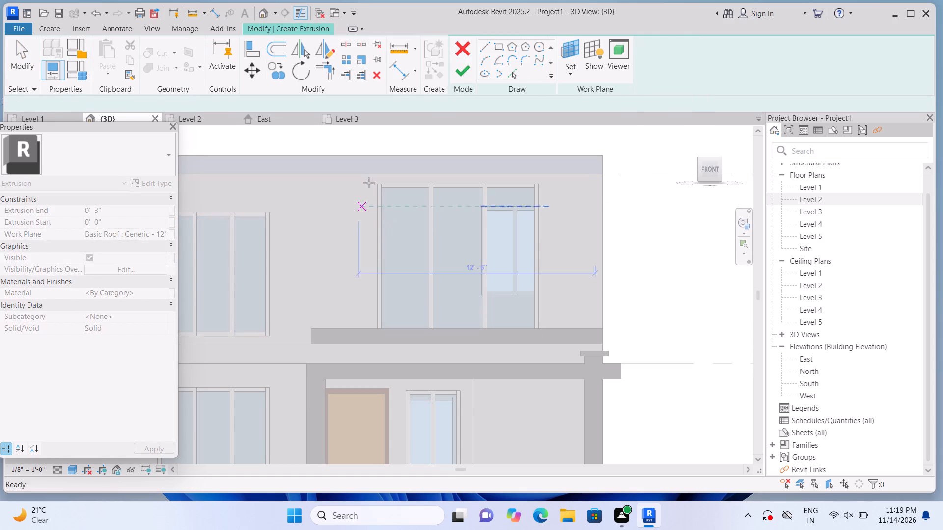
pyautogui.click(569, 48)
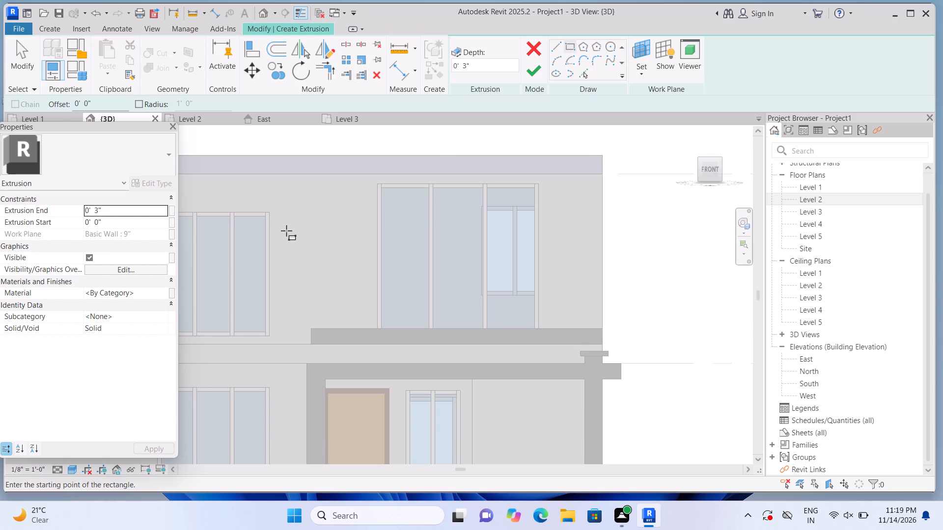
pyautogui.scroll(1, 286, 231)
pyautogui.click(315, 342)
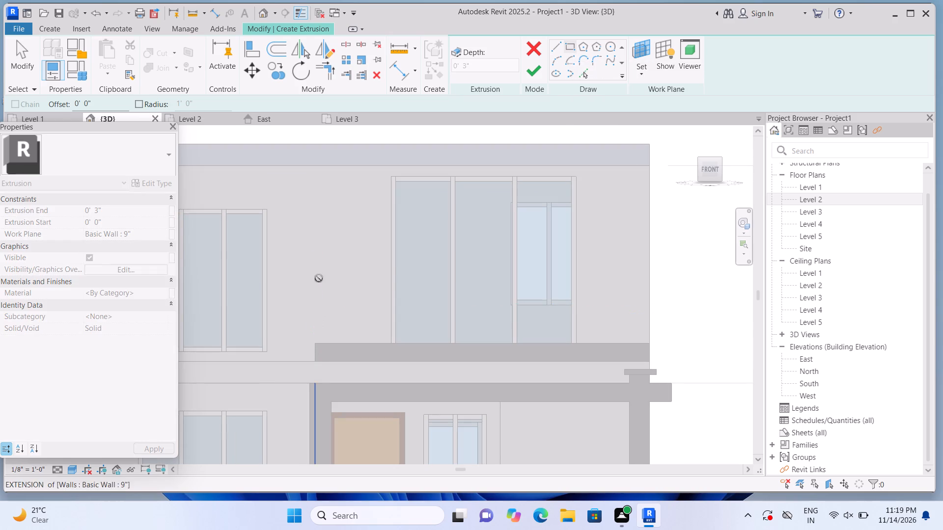
pyautogui.click(336, 145)
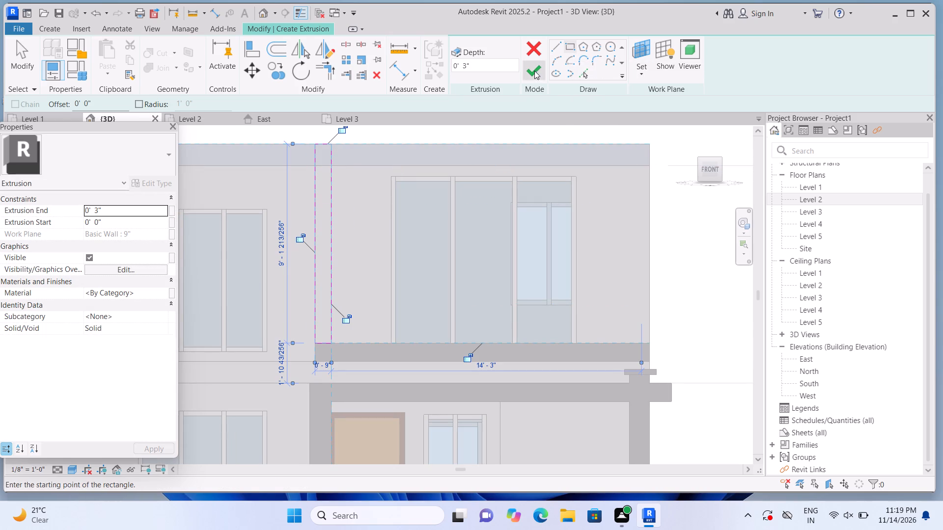
pyautogui.click(535, 71)
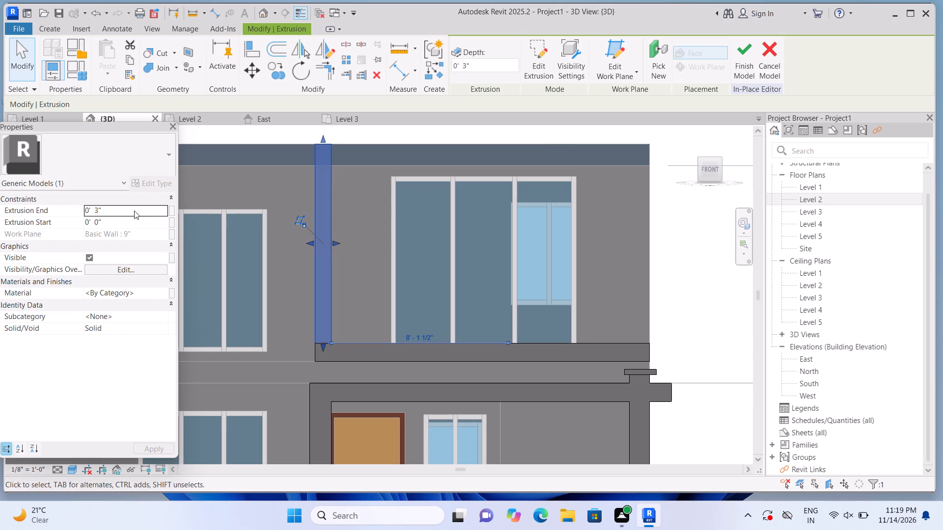
# Set the extrusion end of the vertical strip to 1'.
pyautogui.click(134, 209)
pyautogui.press('BackSpace')
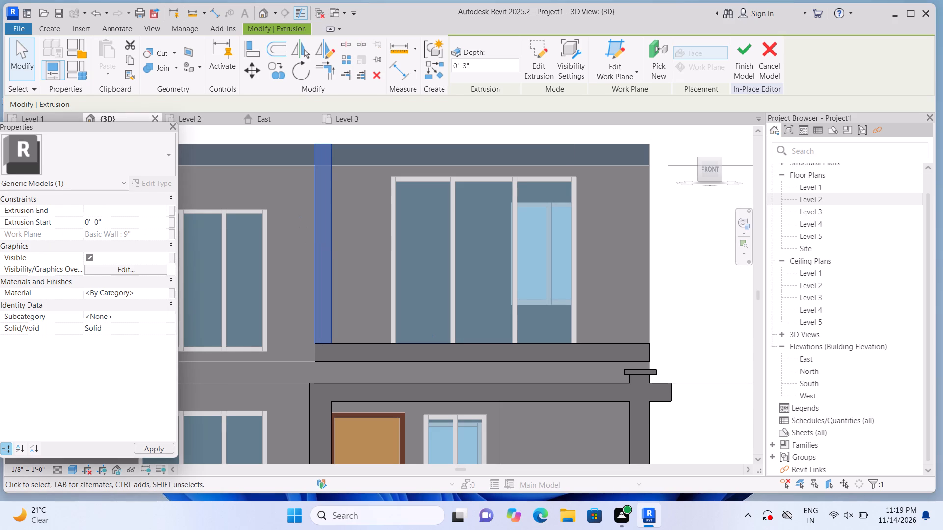
pyautogui.write("1'")
pyautogui.press('Return')
# Pull the vertical strip's top face down to the underside of the upper roof band and deselect it.
pyautogui.scroll(-1, 327, 214)
pyautogui.scroll(3, 349, 147)
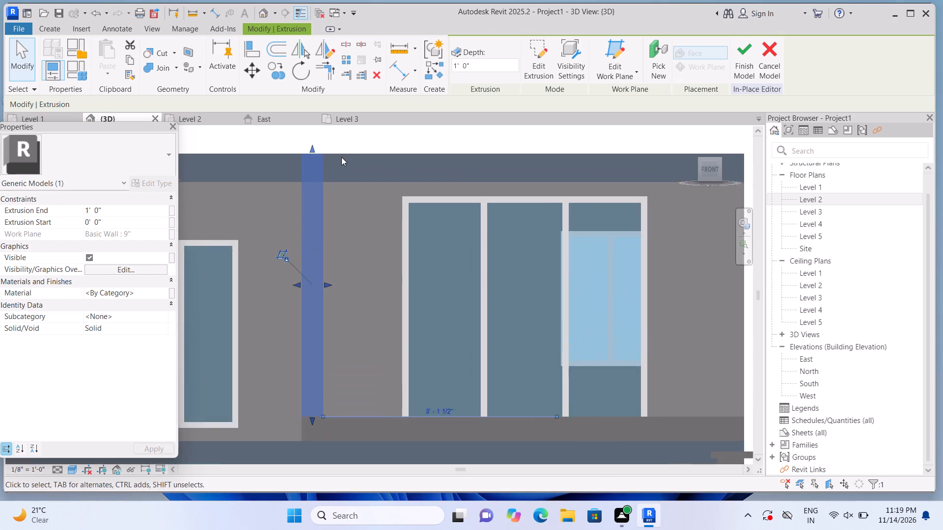
pyautogui.scroll(2, 341, 157)
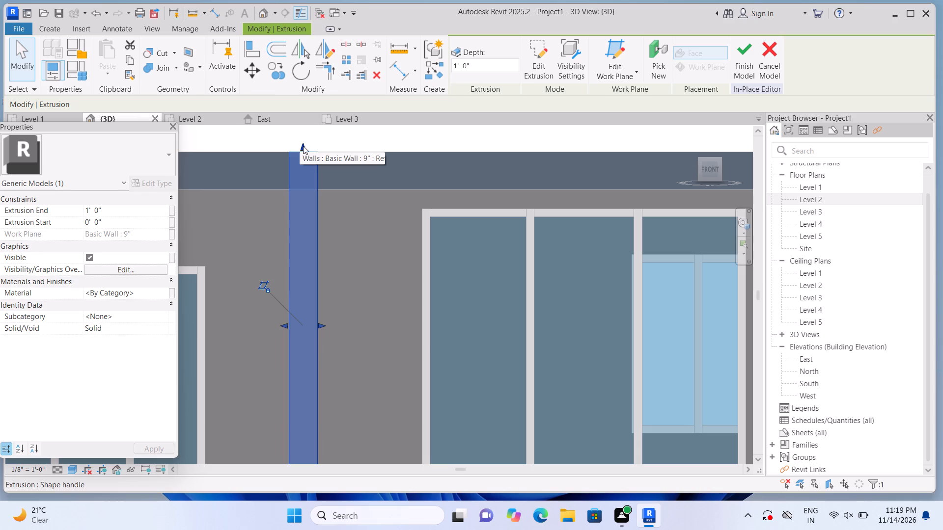
pyautogui.moveTo(303, 144); pyautogui.dragTo(307, 186)
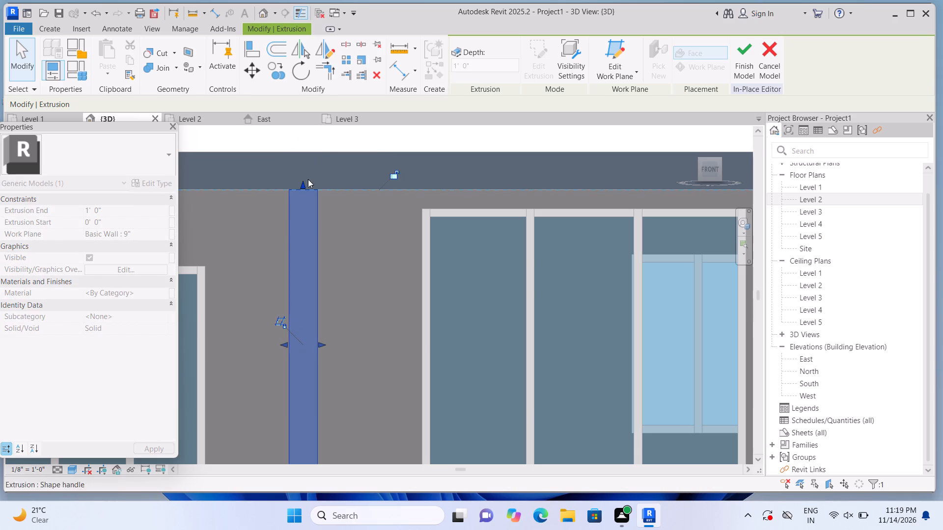
pyautogui.click(339, 138)
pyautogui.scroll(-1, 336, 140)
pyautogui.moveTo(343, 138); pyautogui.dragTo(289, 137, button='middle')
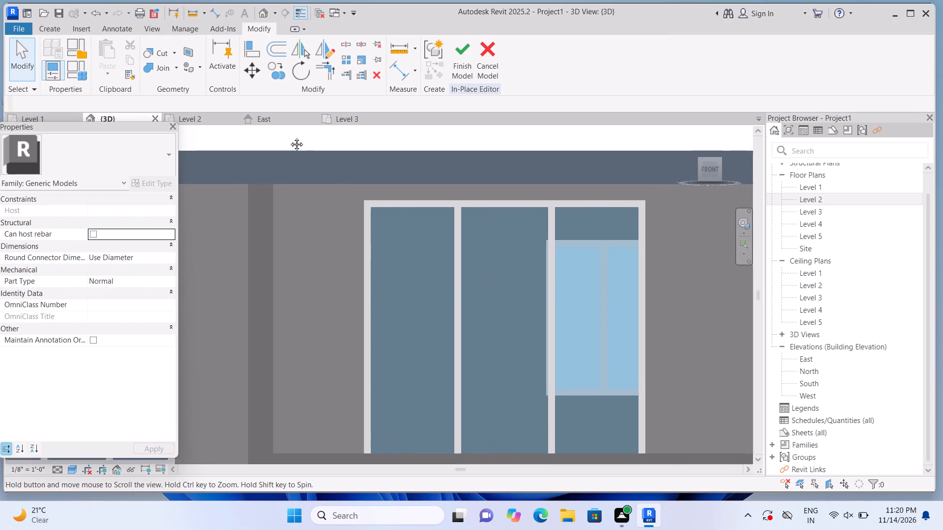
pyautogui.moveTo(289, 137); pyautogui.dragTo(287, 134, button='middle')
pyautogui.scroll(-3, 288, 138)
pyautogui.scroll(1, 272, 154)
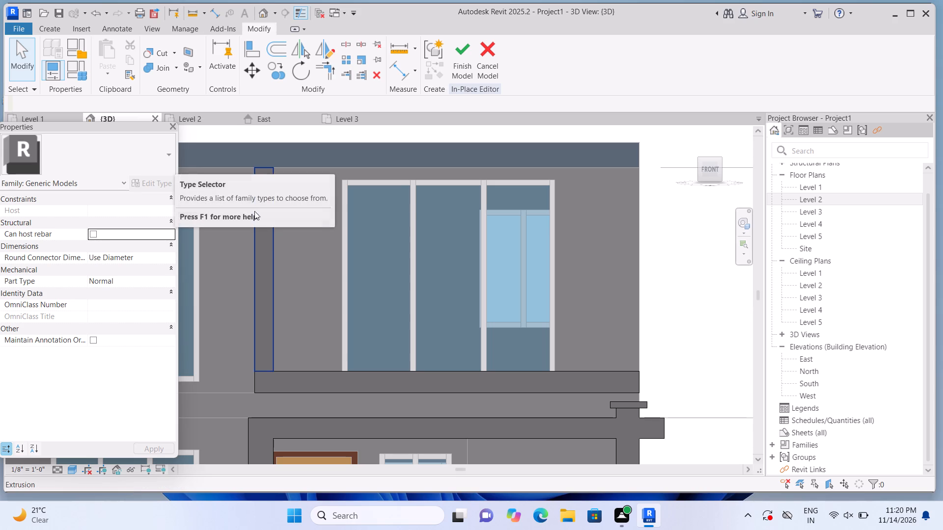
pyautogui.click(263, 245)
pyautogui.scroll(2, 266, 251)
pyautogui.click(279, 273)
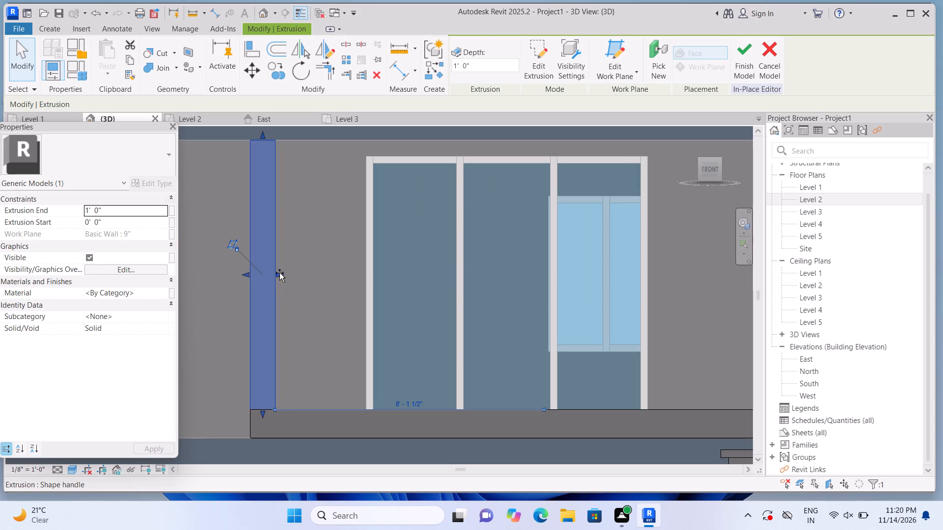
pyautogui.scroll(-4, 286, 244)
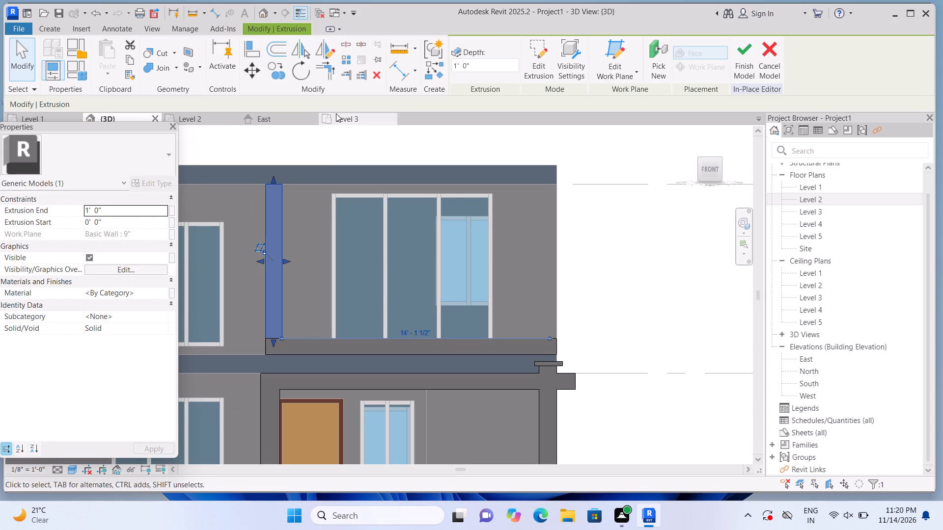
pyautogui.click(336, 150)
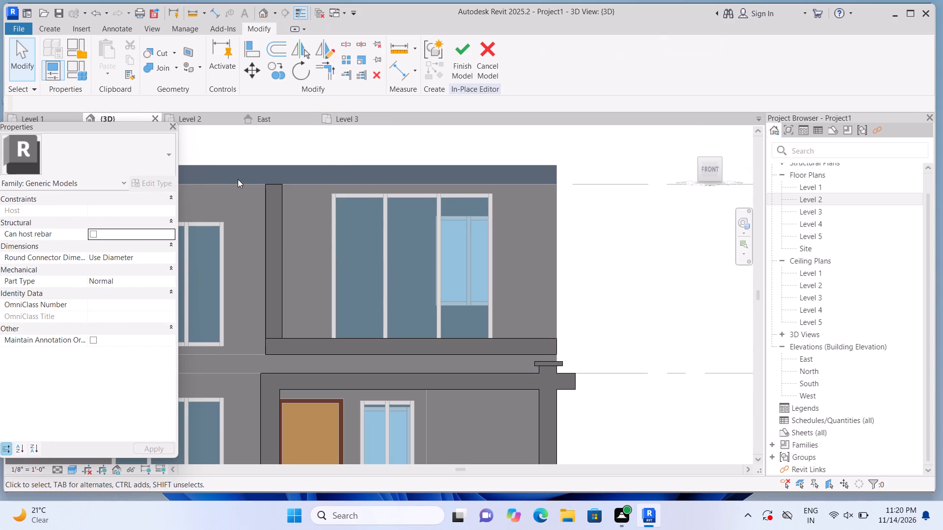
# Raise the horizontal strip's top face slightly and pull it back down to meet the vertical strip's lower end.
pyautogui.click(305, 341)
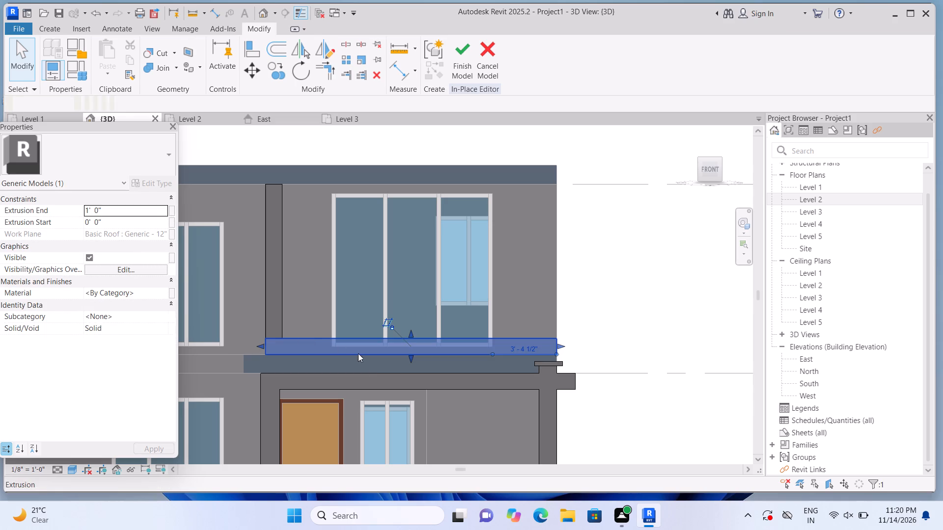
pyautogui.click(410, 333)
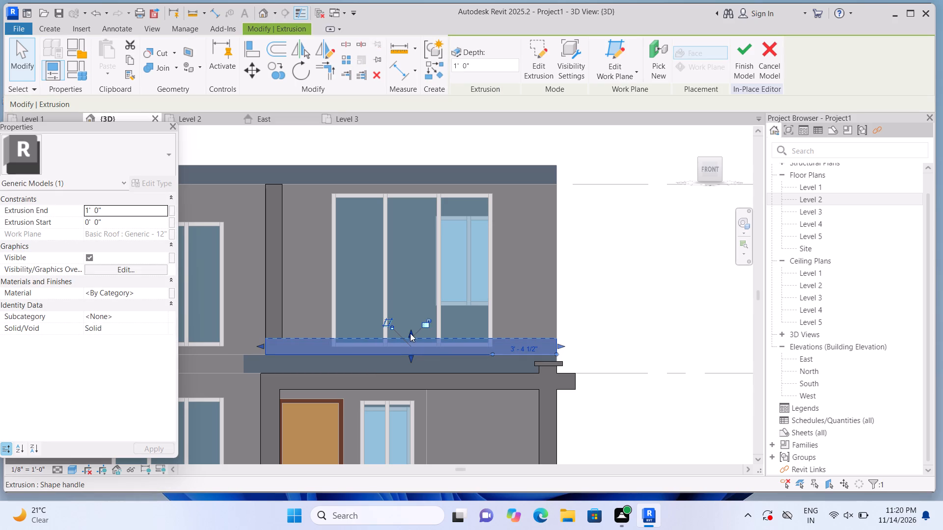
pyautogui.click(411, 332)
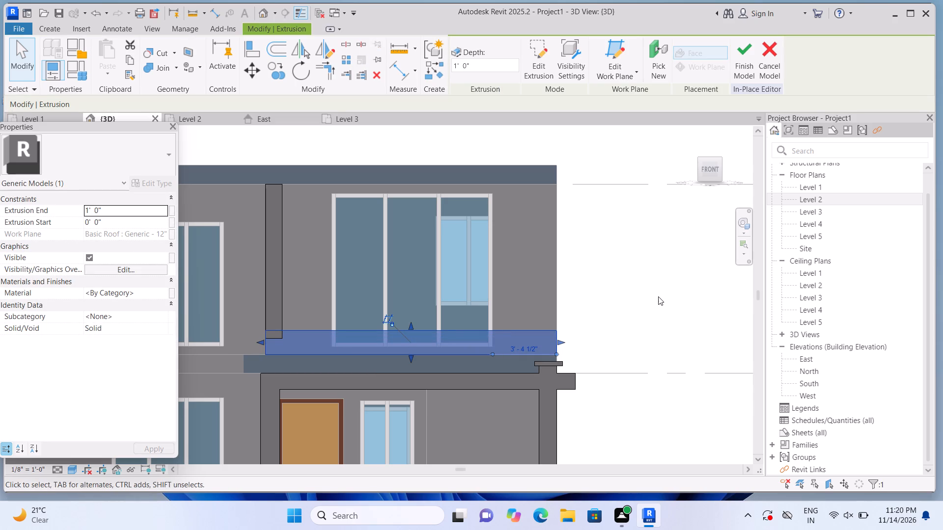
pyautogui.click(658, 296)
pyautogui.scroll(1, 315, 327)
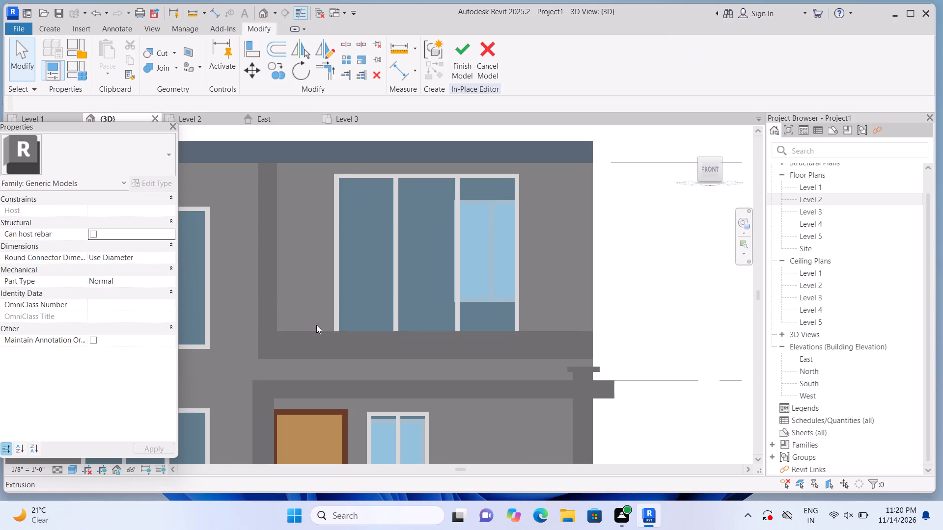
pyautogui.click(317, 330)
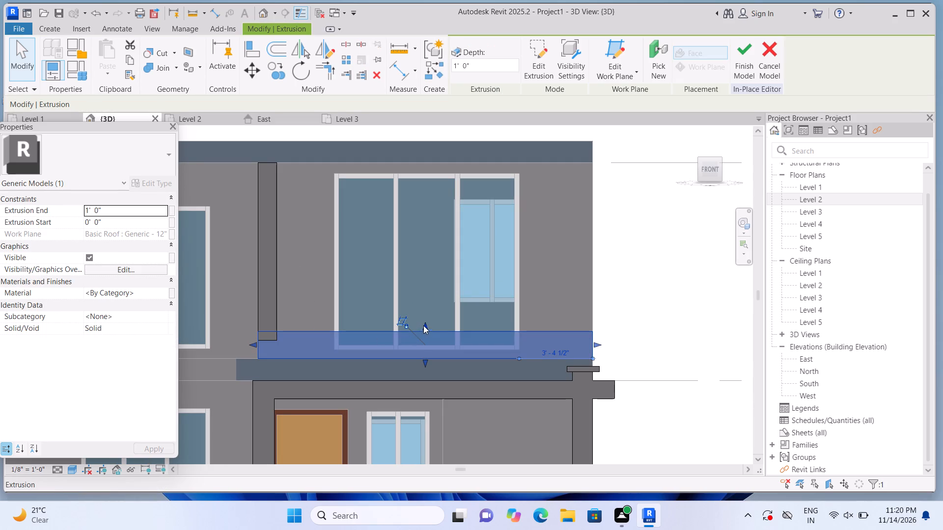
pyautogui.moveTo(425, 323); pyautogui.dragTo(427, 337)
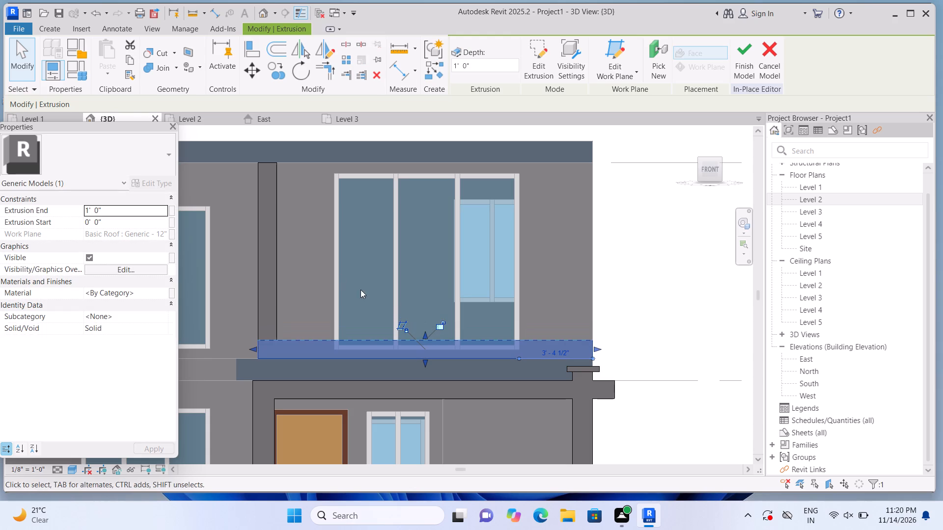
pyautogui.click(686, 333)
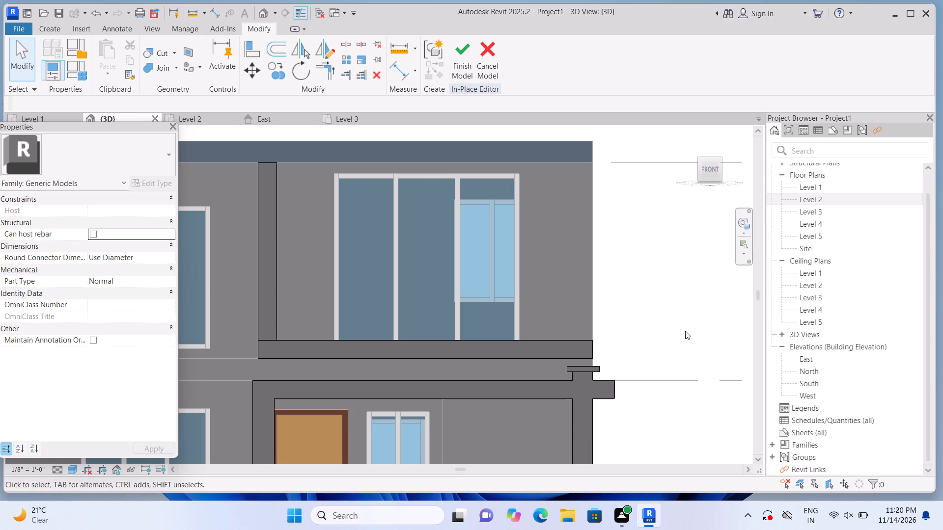
# Extrude a 1' high rectangle 3" from the roof's front face, running from the vertical strip's outer edge to the roof's top corner.
pyautogui.click(56, 31)
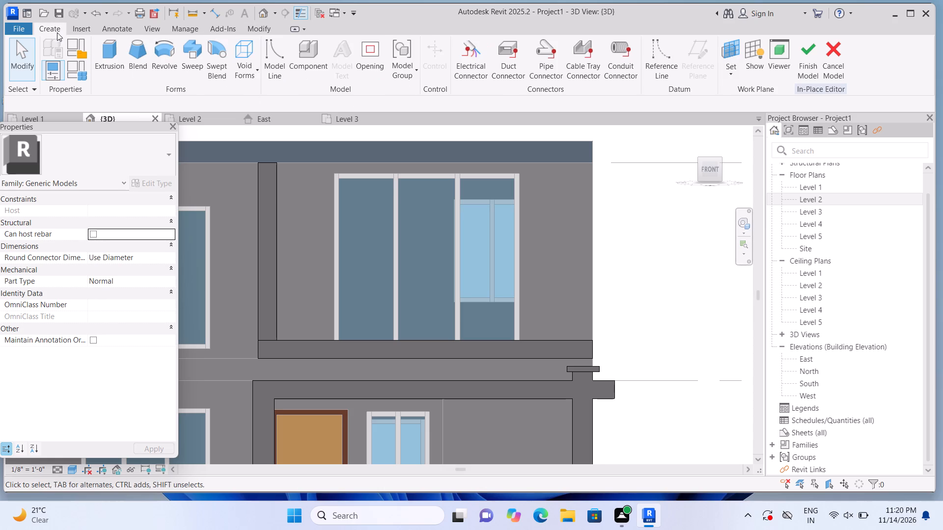
pyautogui.click(111, 57)
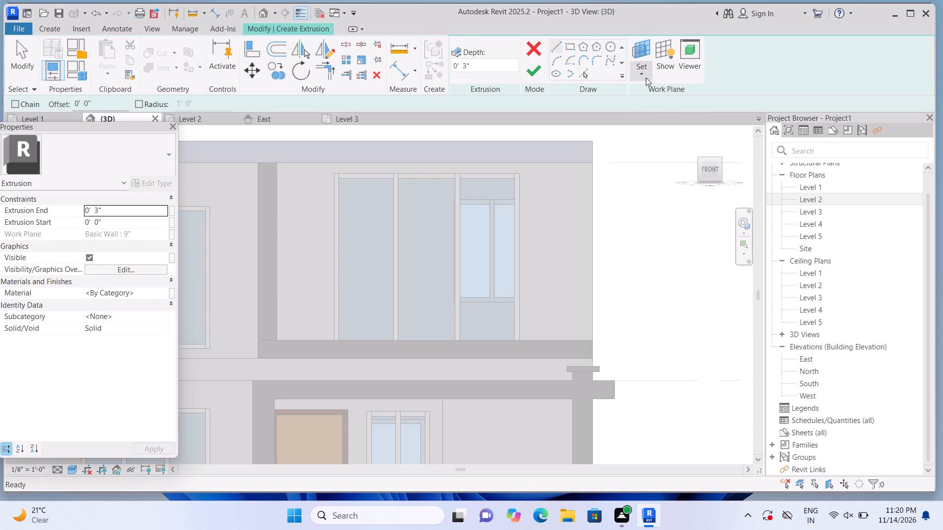
pyautogui.click(645, 76)
pyautogui.click(666, 115)
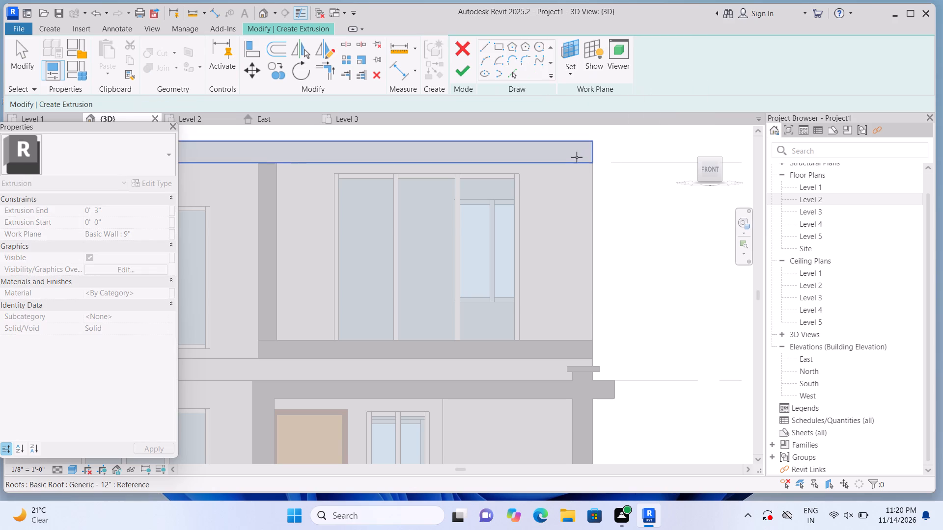
pyautogui.click(574, 155)
pyautogui.click(570, 37)
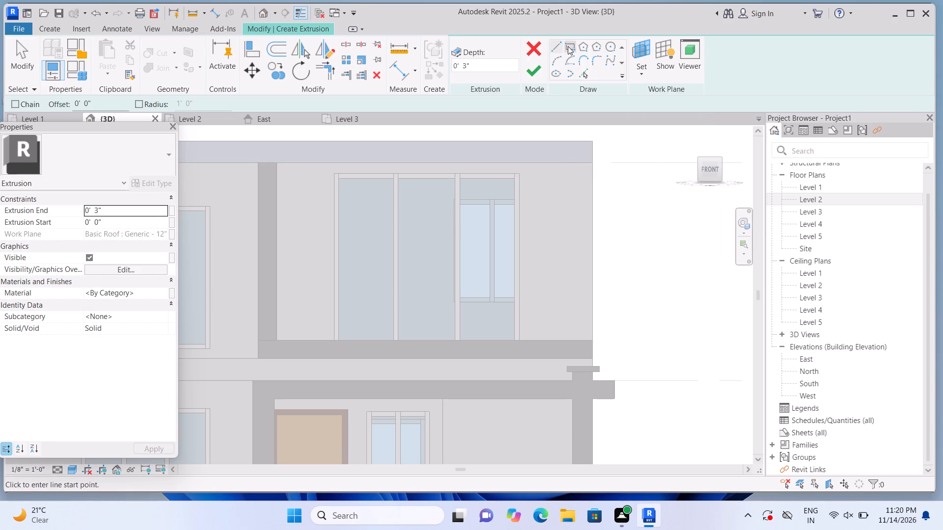
pyautogui.click(568, 46)
pyautogui.scroll(1, 274, 153)
pyautogui.click(254, 167)
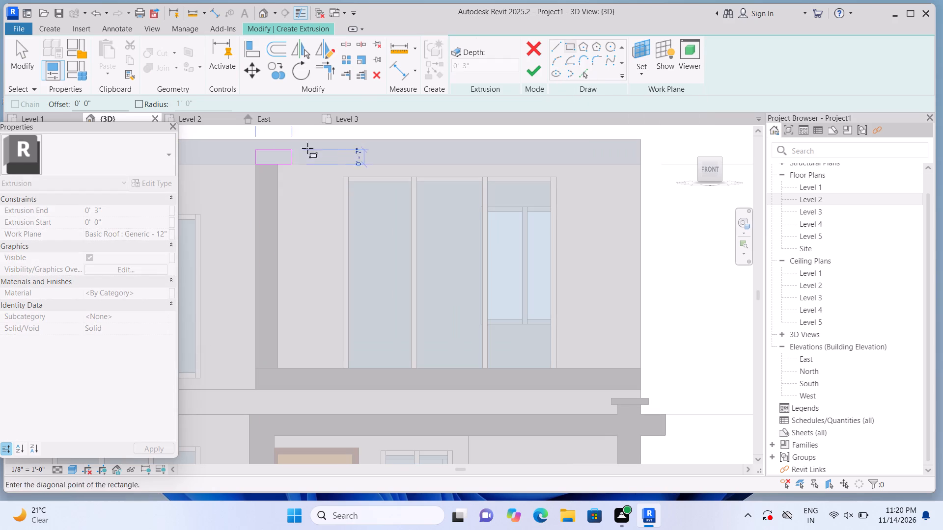
pyautogui.click(643, 140)
pyautogui.click(539, 72)
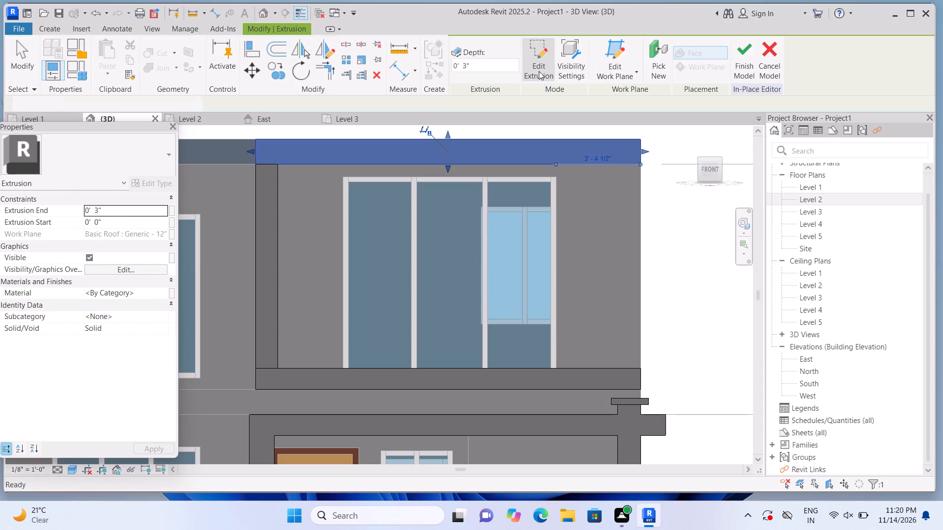
# Set the extrusion end of the roof-band strip to 1' and deselect it.
pyautogui.click(150, 205)
pyautogui.press('BackSpace')
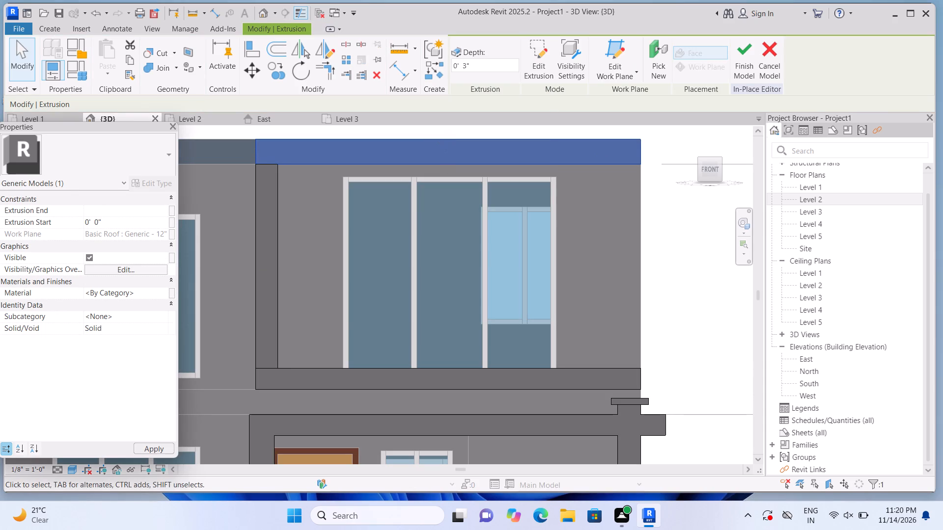
pyautogui.write("1'")
pyautogui.press('Return')
pyautogui.click(693, 333)
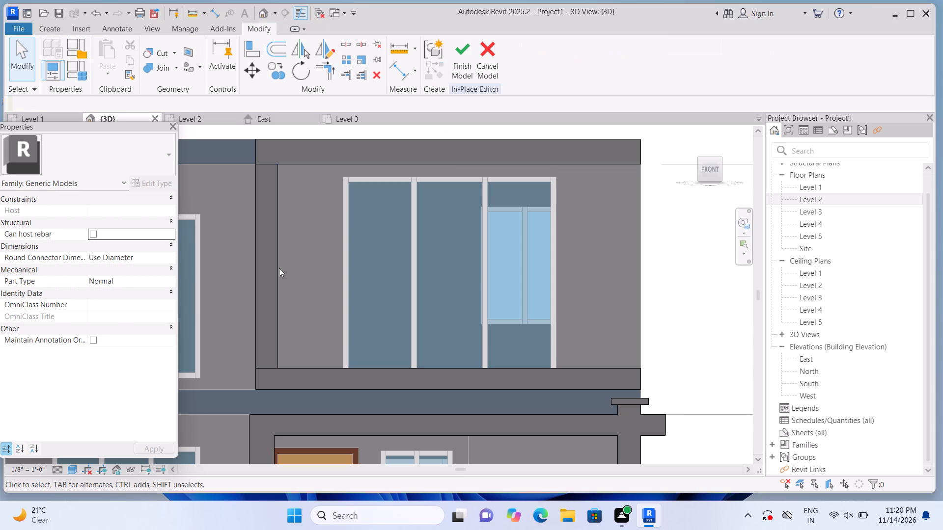
# Check the extrusion depths of the vertical, lower and upper strips one after another.
pyautogui.click(274, 271)
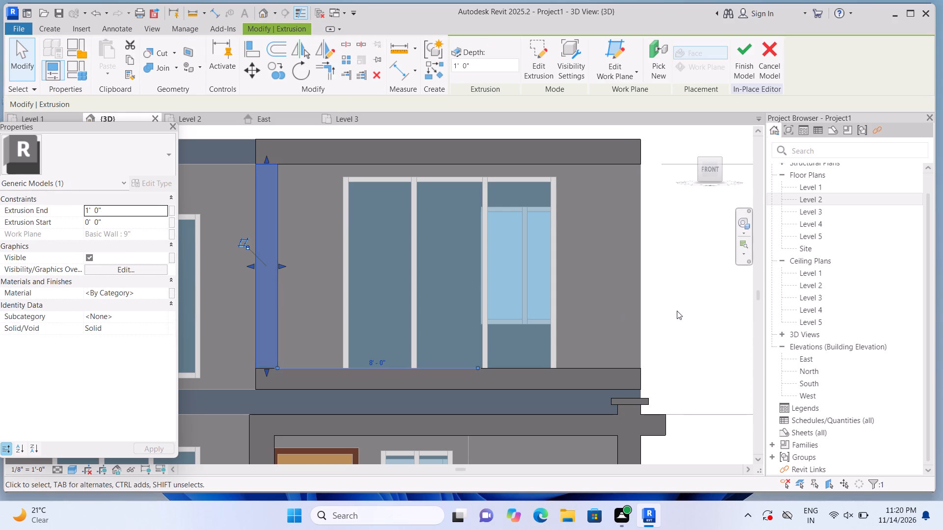
pyautogui.click(677, 311)
pyautogui.click(605, 364)
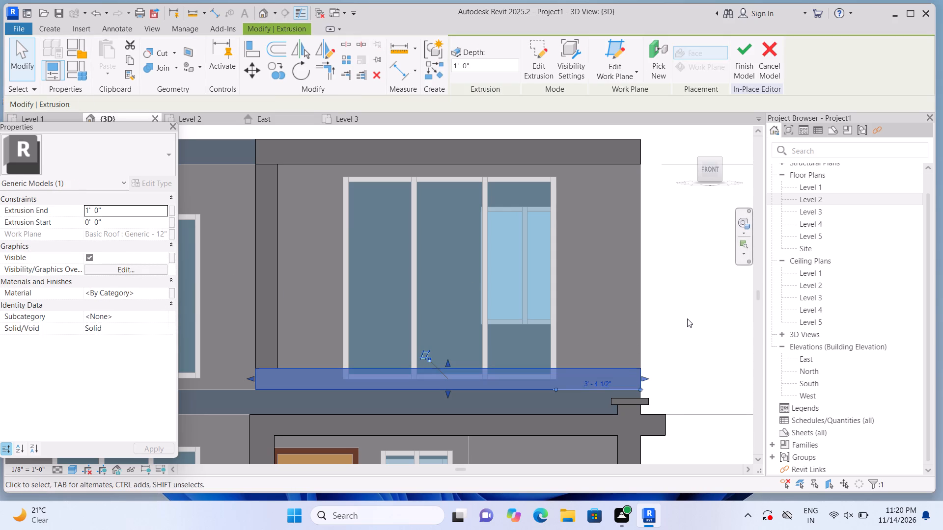
pyautogui.click(687, 318)
pyautogui.click(613, 159)
pyautogui.click(687, 269)
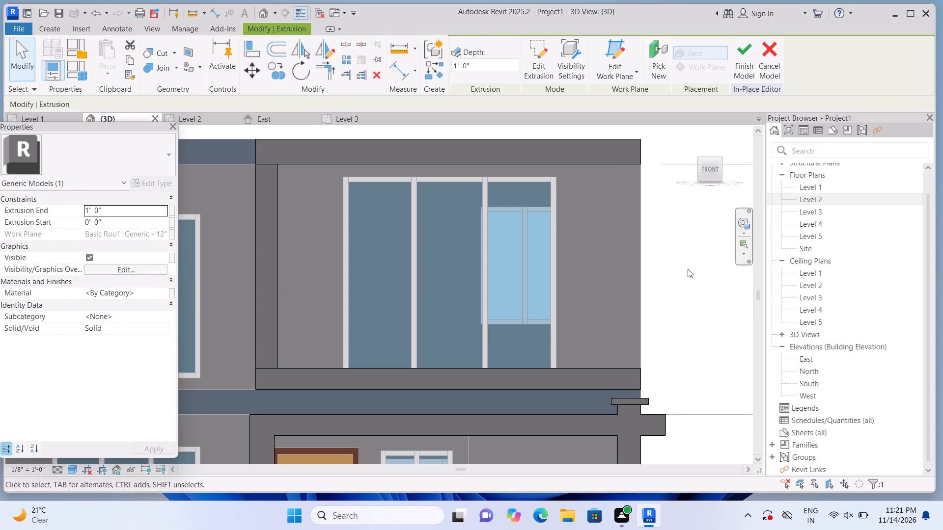
# Extrude a rectangle about 1' wide and 8'-2" high by 1' from the 9" wall face at the building corner, between the upper and lower strips.
pyautogui.click(49, 30)
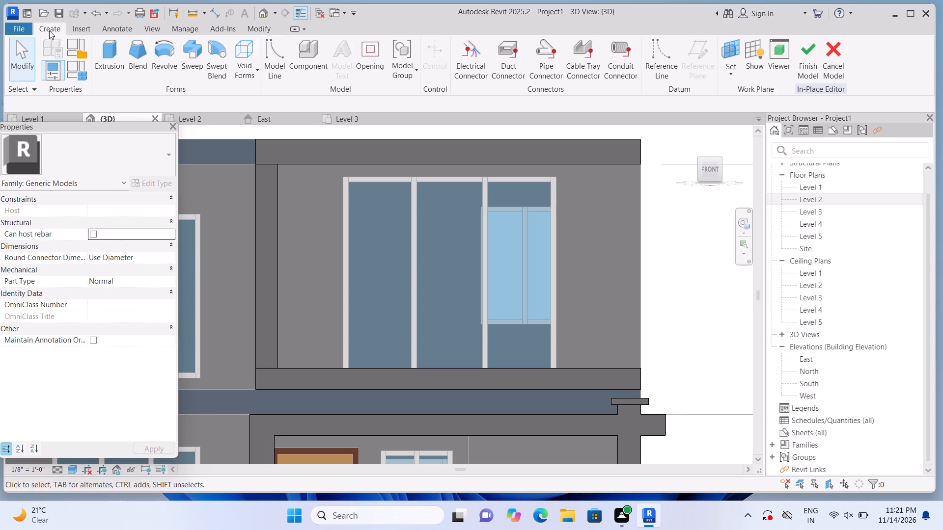
pyautogui.click(109, 55)
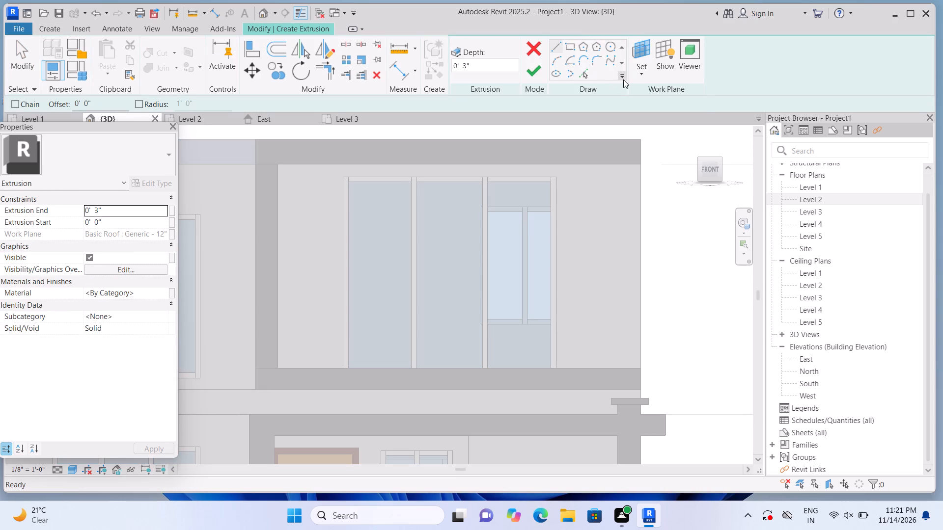
pyautogui.click(635, 77)
pyautogui.click(645, 125)
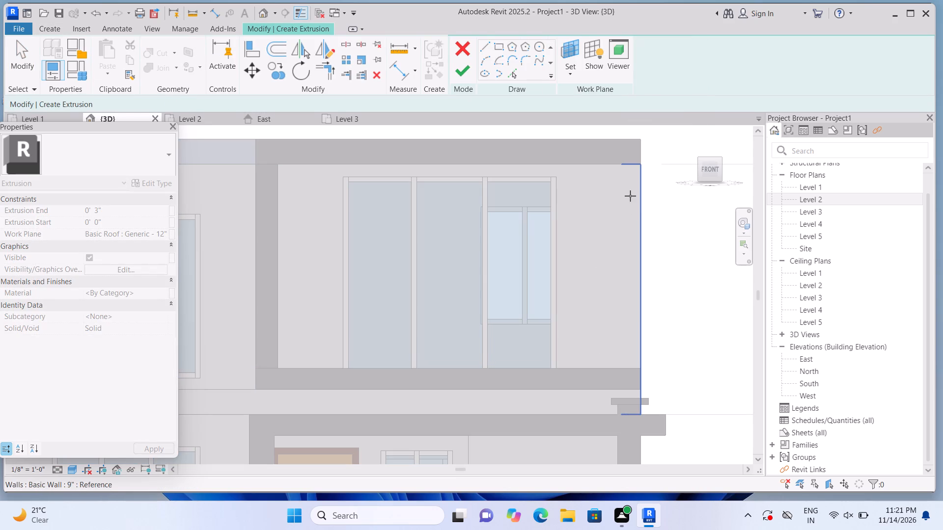
pyautogui.click(589, 204)
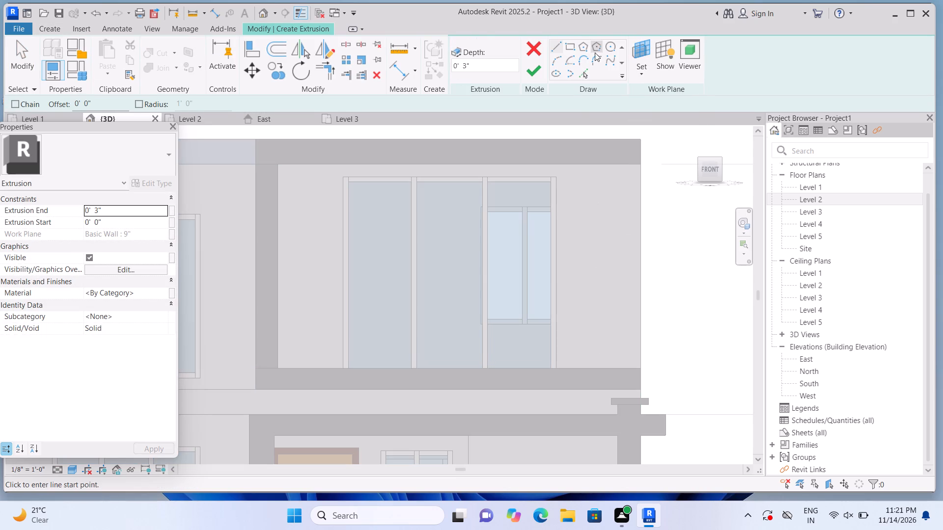
pyautogui.click(569, 44)
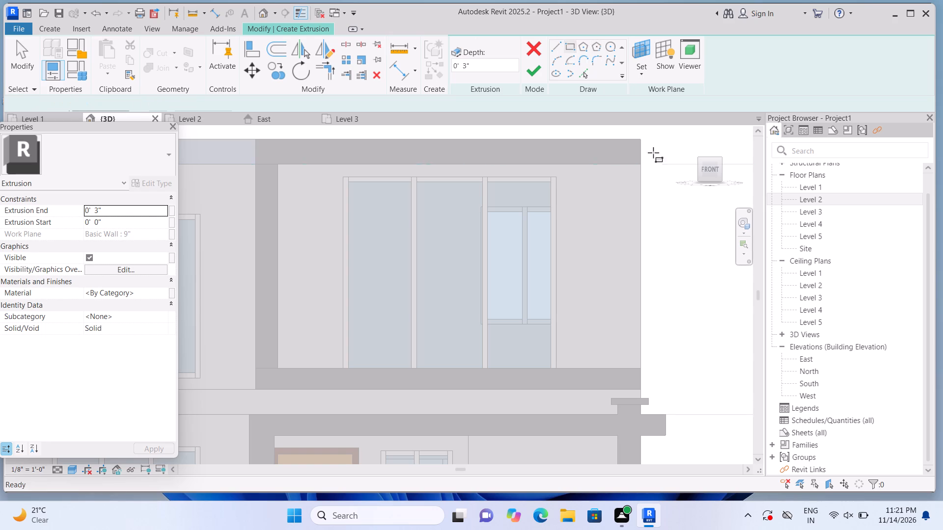
pyautogui.click(640, 168)
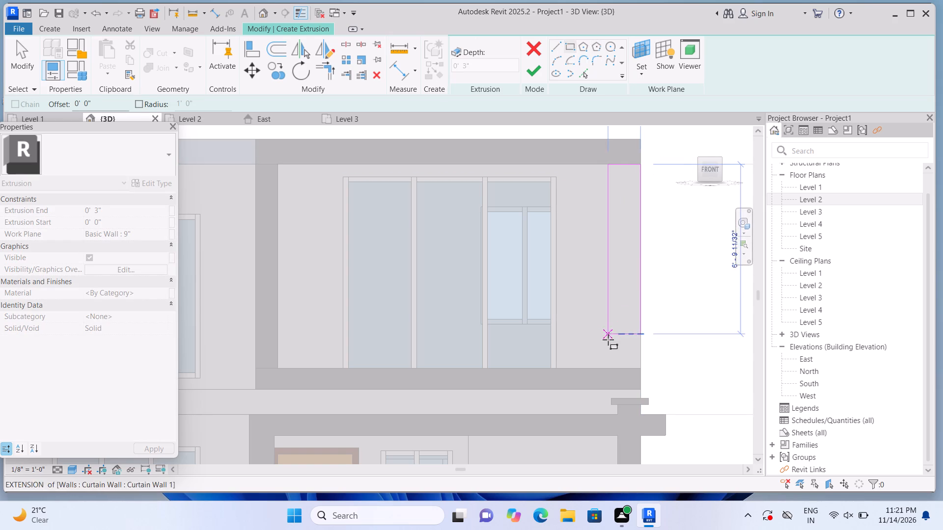
pyautogui.click(615, 369)
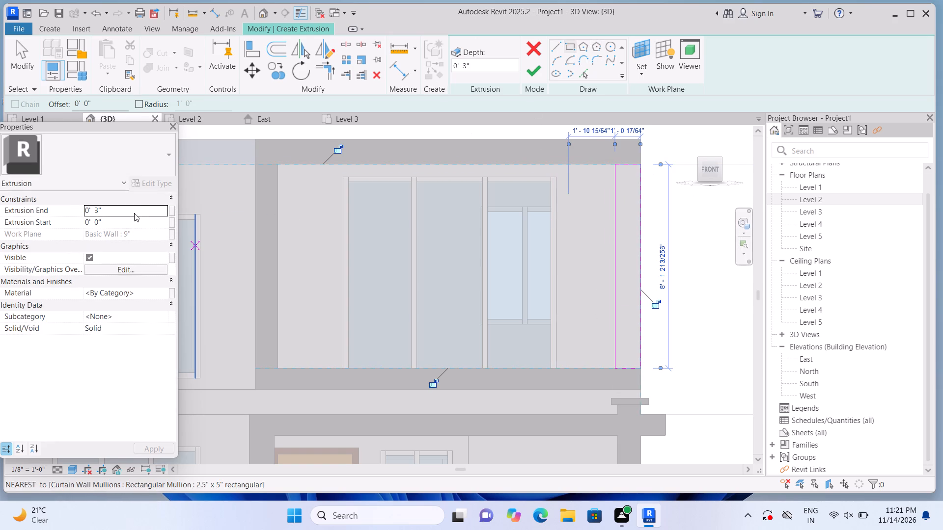
pyautogui.click(137, 207)
pyautogui.press('BackSpace')
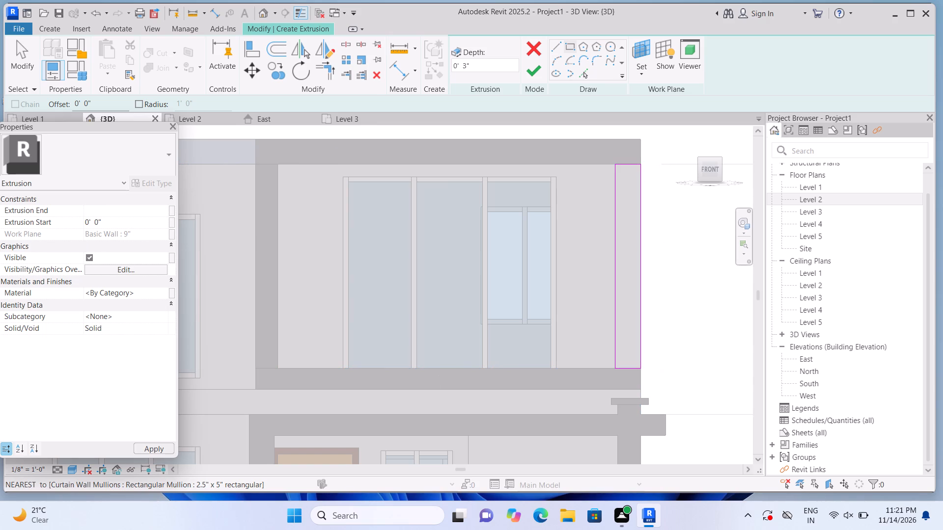
pyautogui.write("1'")
pyautogui.press('Return')
pyautogui.click(537, 76)
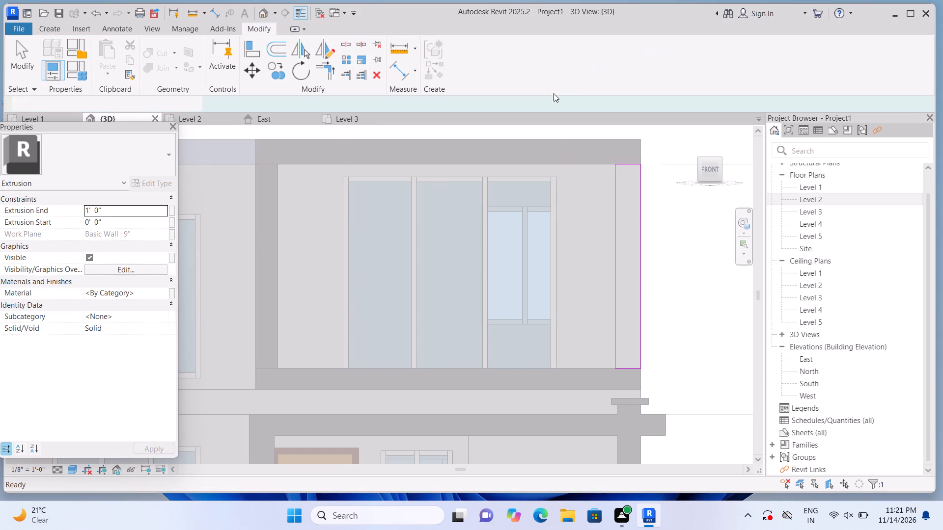
pyautogui.click(712, 335)
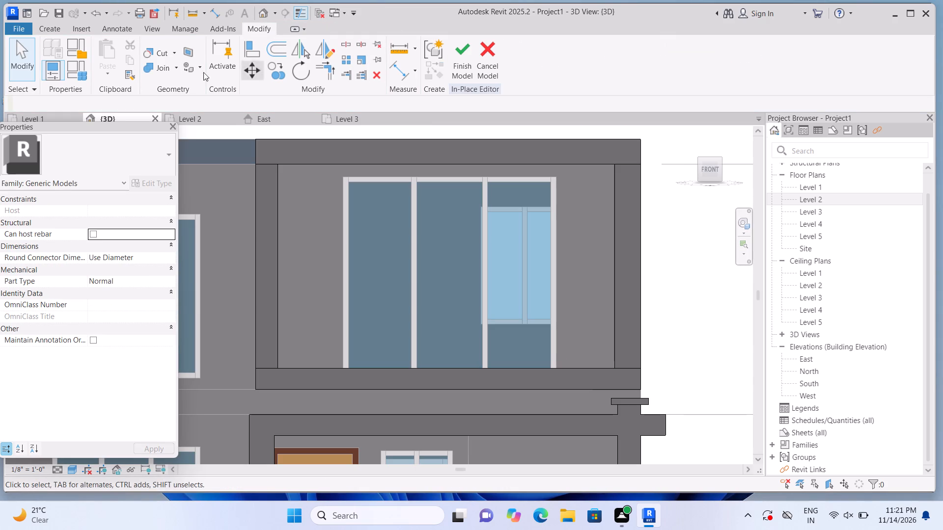
# Pull the lower horizontal strip's front face outward over the entrance canopy to an extrusion end of about 3'-8".
pyautogui.click(263, 9)
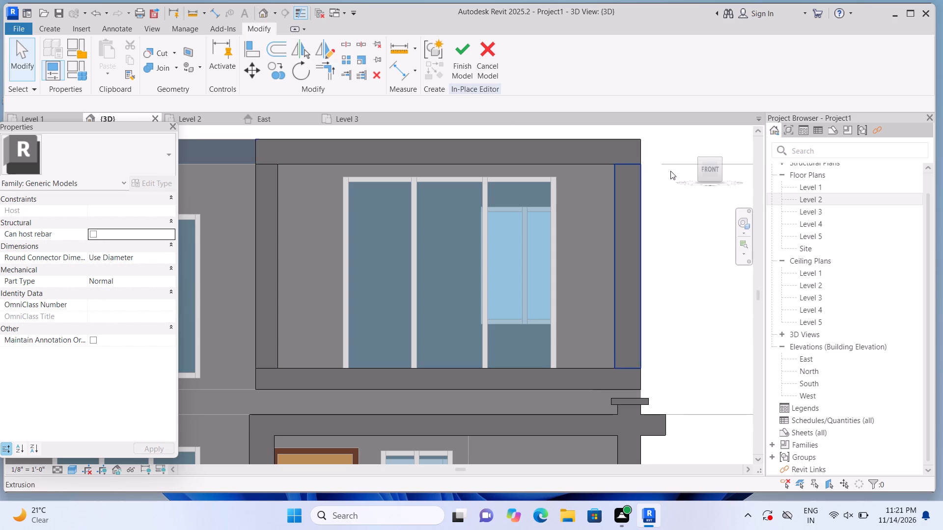
pyautogui.click(690, 132)
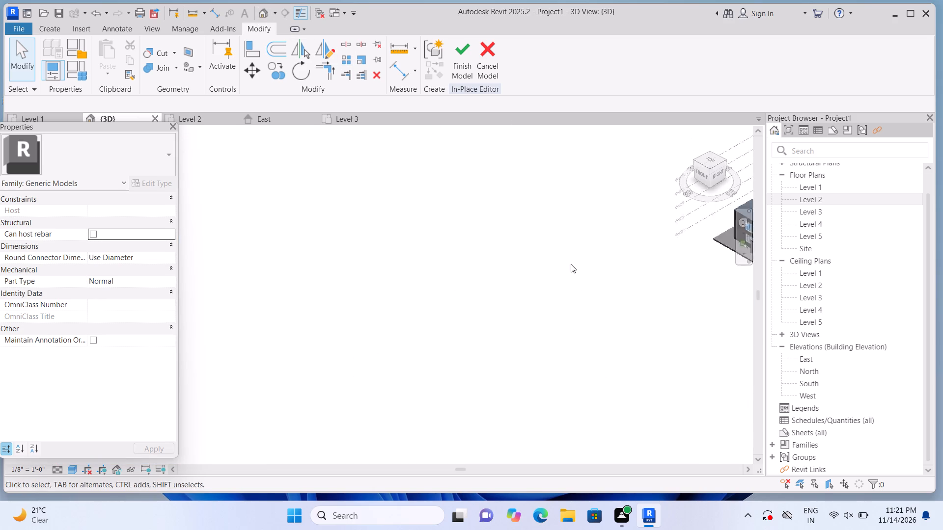
pyautogui.scroll(12, 202, 364)
pyautogui.moveTo(317, 266); pyautogui.dragTo(266, 195, button='middle')
pyautogui.scroll(2, 291, 225)
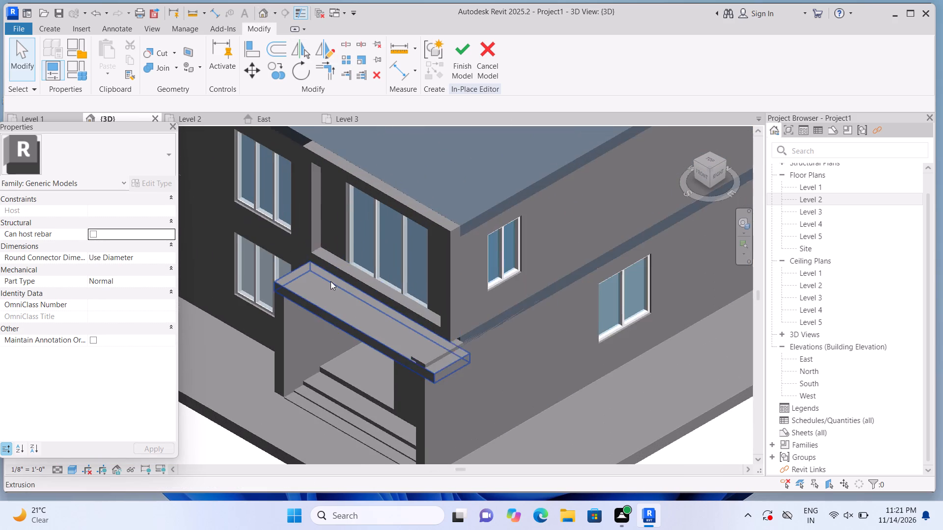
pyautogui.scroll(1, 331, 281)
pyautogui.click(373, 279)
pyautogui.scroll(1, 372, 295)
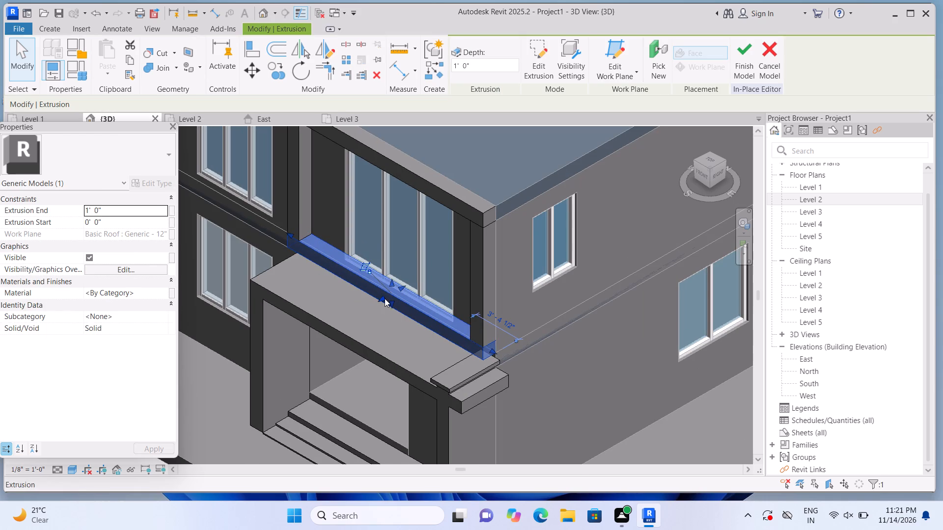
pyautogui.moveTo(382, 298); pyautogui.dragTo(352, 314)
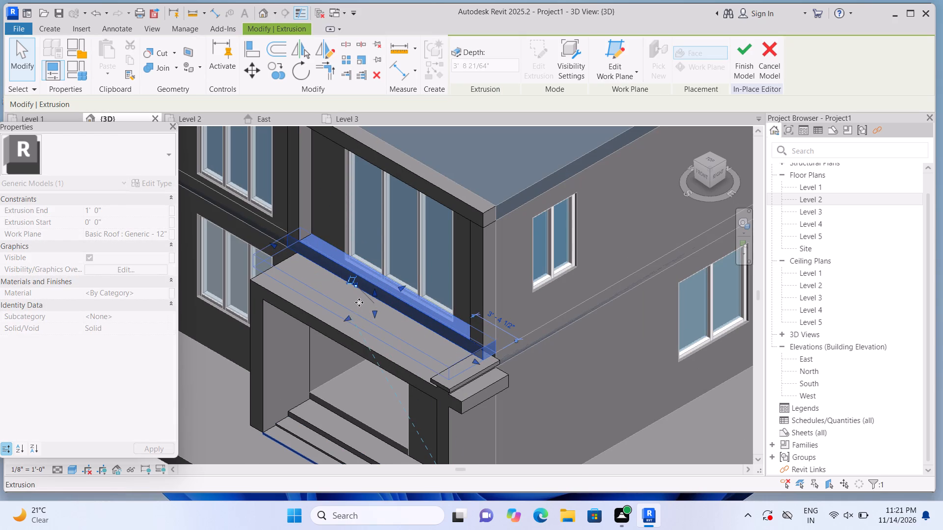
# Pull the inner vertical strip's front face out to an extrusion end of about 3'-8", flush with the lower strip, and deselect it.
pyautogui.click(291, 164)
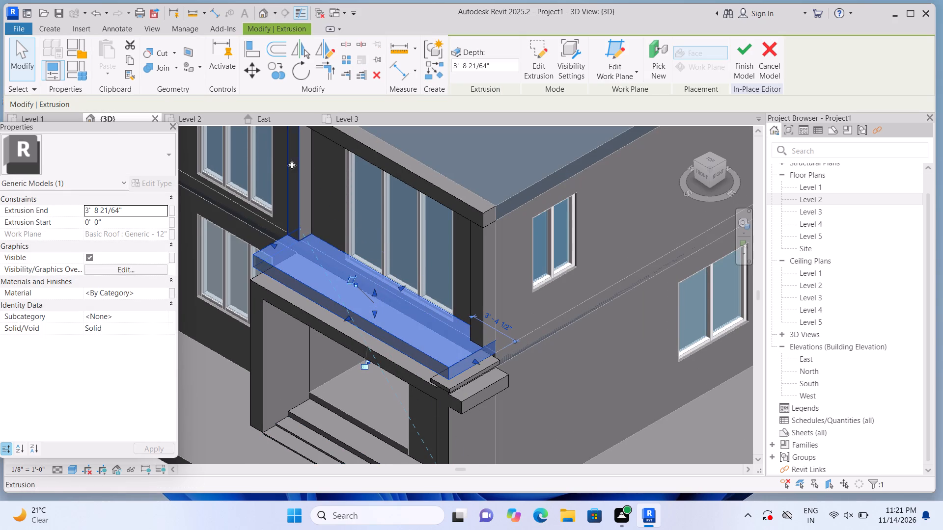
pyautogui.scroll(-3, 303, 175)
pyautogui.scroll(1, 301, 185)
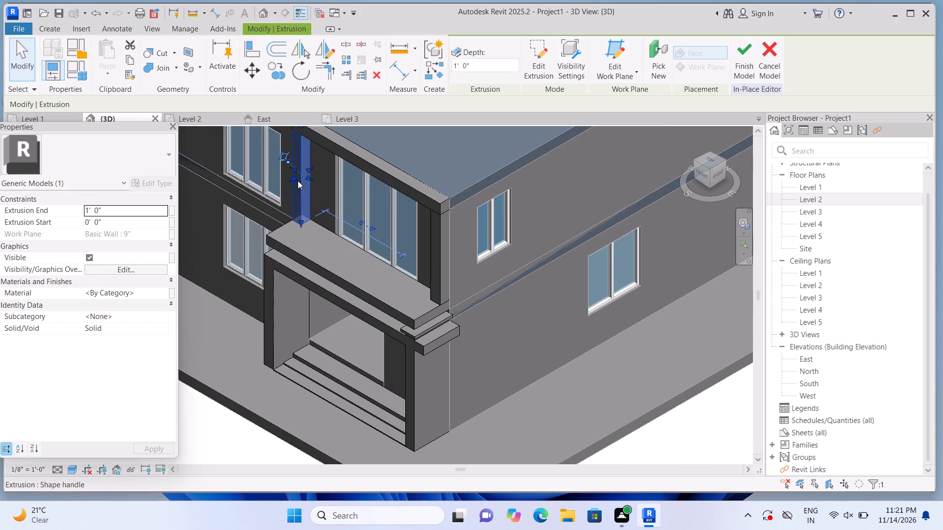
pyautogui.moveTo(294, 176); pyautogui.dragTo(277, 185)
pyautogui.scroll(3, 276, 189)
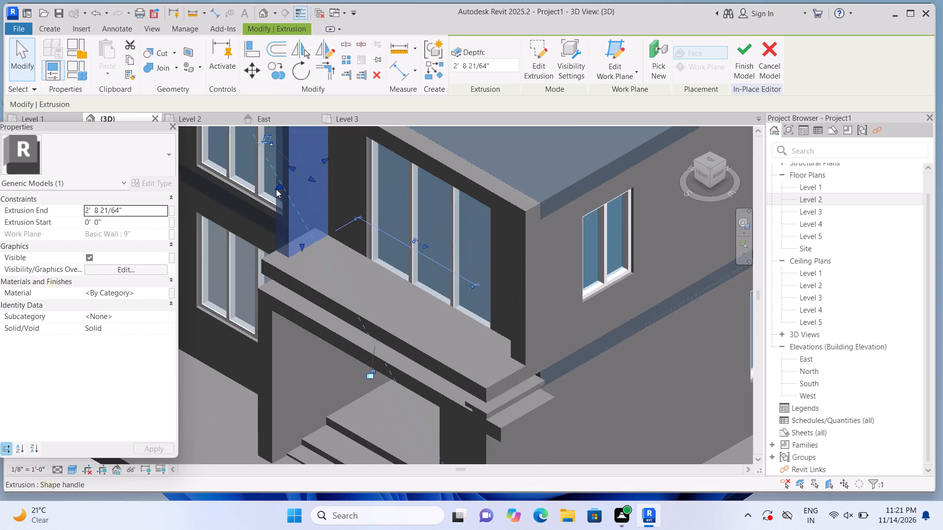
pyautogui.scroll(2, 276, 189)
pyautogui.moveTo(279, 184); pyautogui.dragTo(268, 195)
pyautogui.scroll(-6, 269, 193)
pyautogui.click(213, 435)
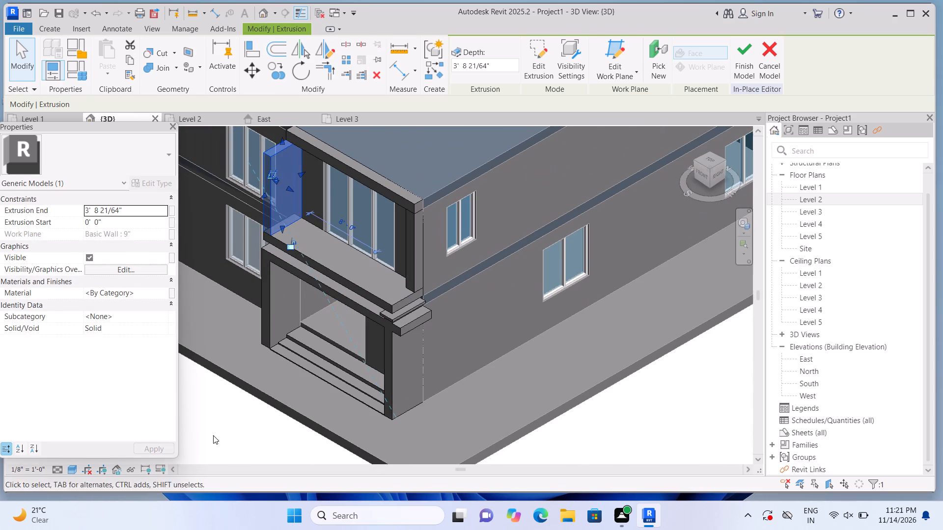
# Pull the corner vertical strip's front face out to an extrusion end of about 3'-8", flush with the lower strip.
pyautogui.scroll(3, 396, 266)
pyautogui.click(414, 261)
pyautogui.scroll(1, 414, 272)
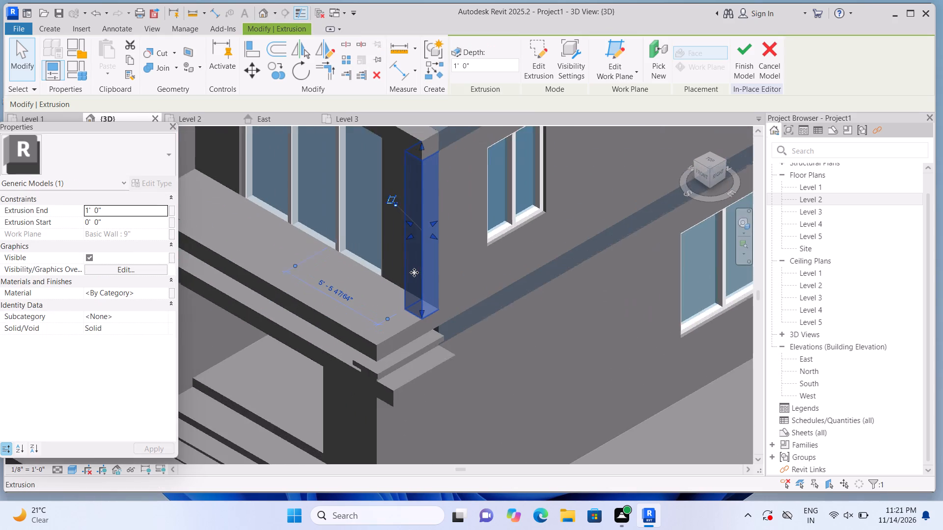
pyautogui.scroll(2, 414, 272)
pyautogui.moveTo(410, 229); pyautogui.dragTo(374, 255)
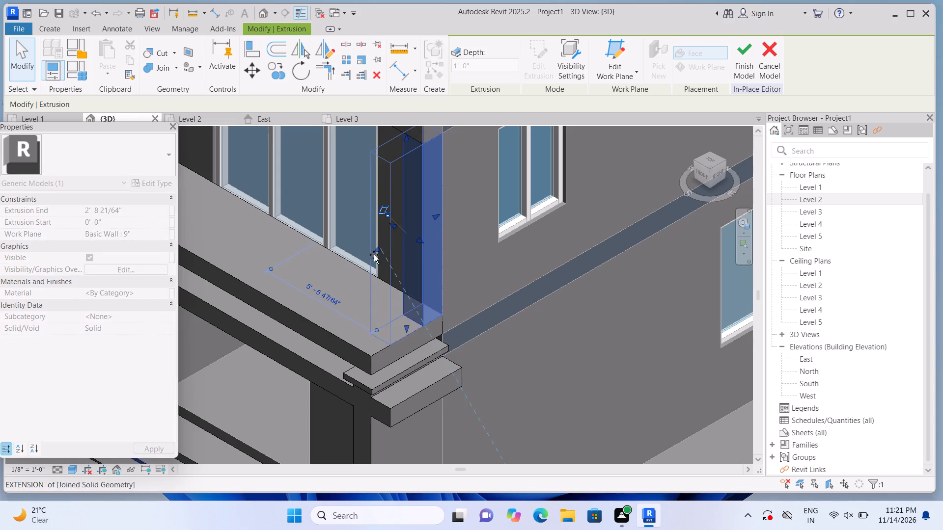
pyautogui.moveTo(374, 255); pyautogui.dragTo(366, 261)
pyautogui.scroll(-5, 368, 256)
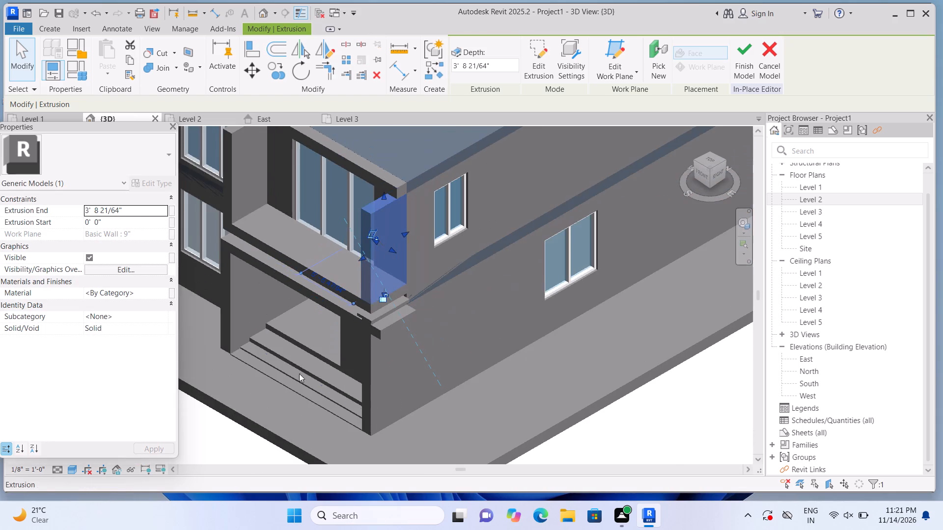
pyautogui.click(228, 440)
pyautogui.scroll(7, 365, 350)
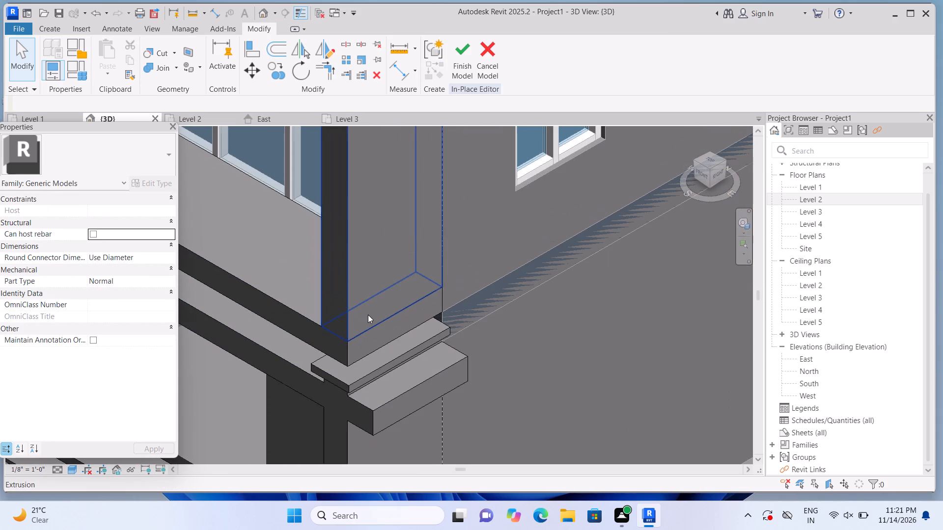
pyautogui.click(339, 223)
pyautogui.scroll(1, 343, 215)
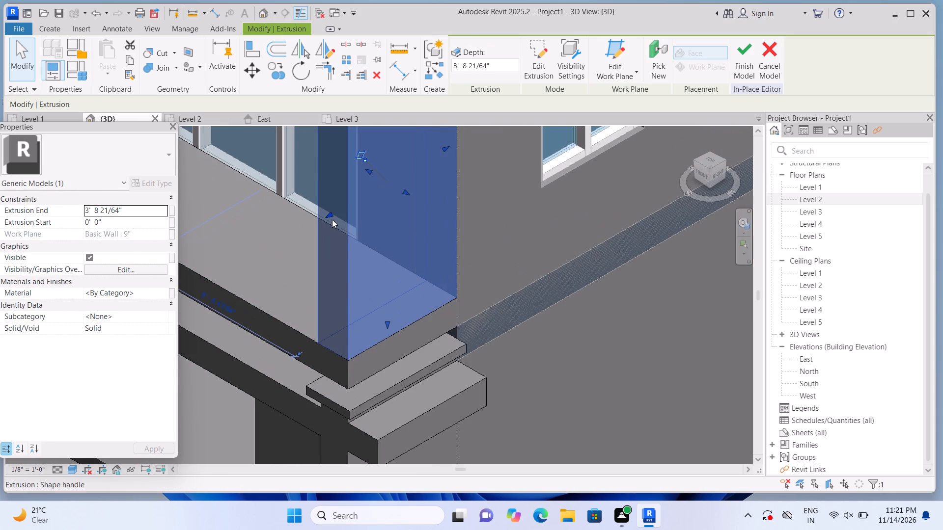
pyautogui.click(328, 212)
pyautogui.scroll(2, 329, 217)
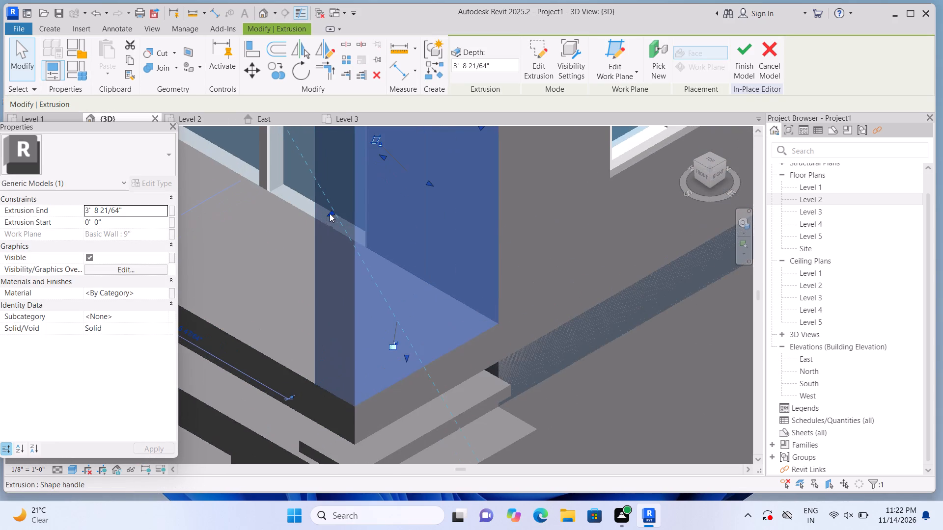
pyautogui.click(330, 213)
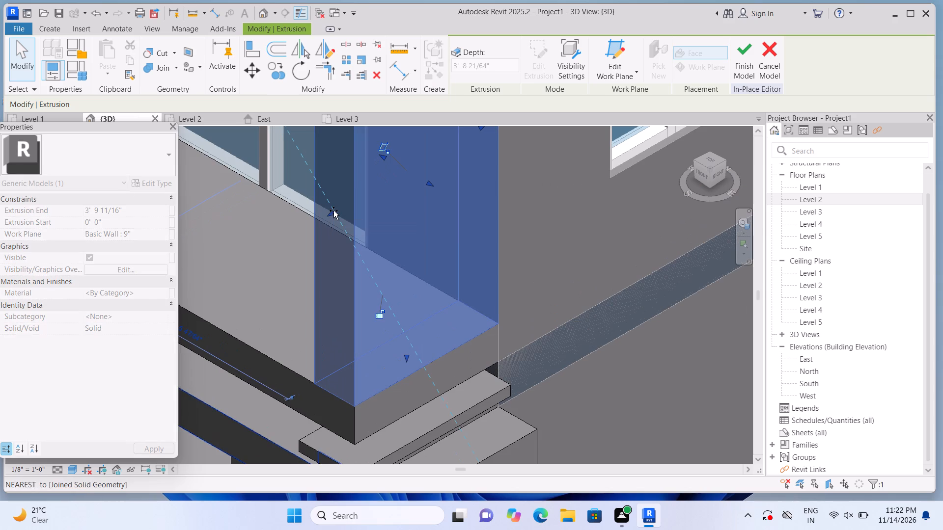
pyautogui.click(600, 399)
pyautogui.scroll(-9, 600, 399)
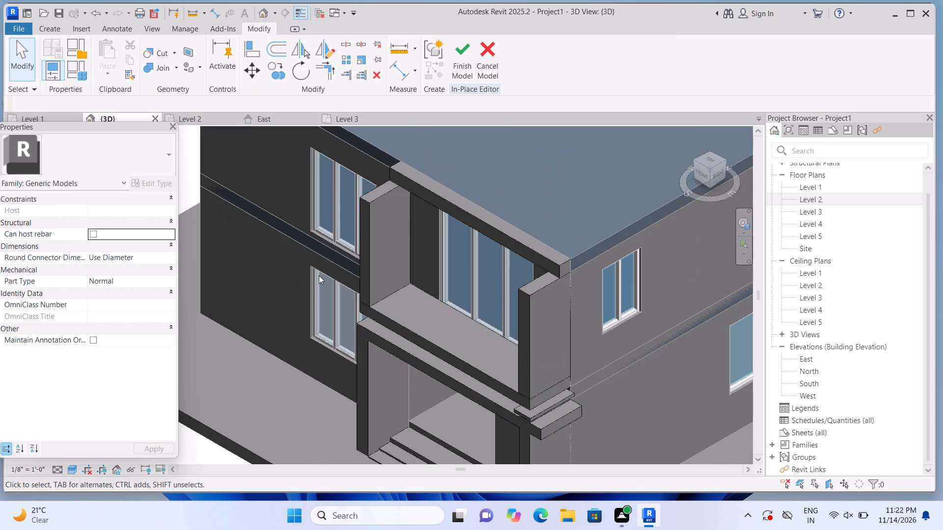
# Pull the upper horizontal strip's front face outward to an extrusion end of about 3'-8", flush with the vertical strips, and deselect it.
pyautogui.moveTo(390, 285); pyautogui.dragTo(311, 281, button='middle')
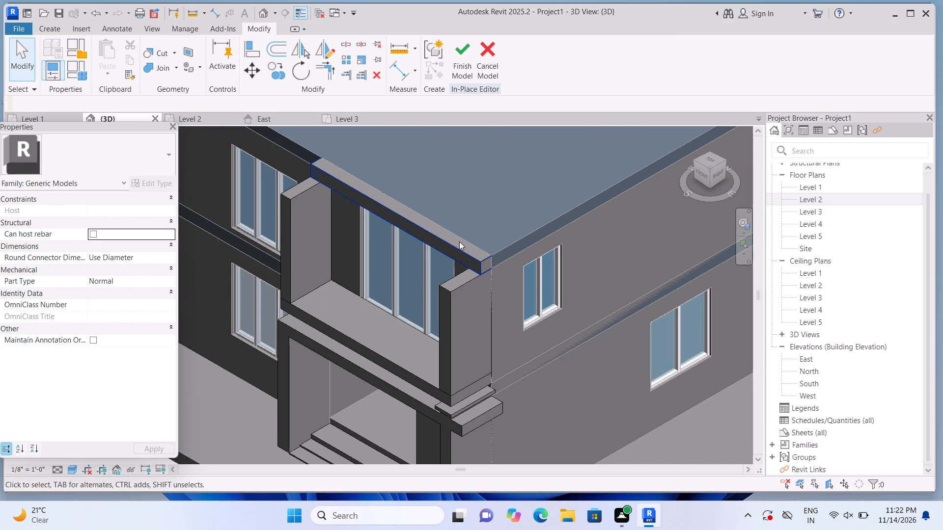
pyautogui.click(459, 241)
pyautogui.scroll(1, 411, 230)
pyautogui.moveTo(391, 215); pyautogui.dragTo(386, 219)
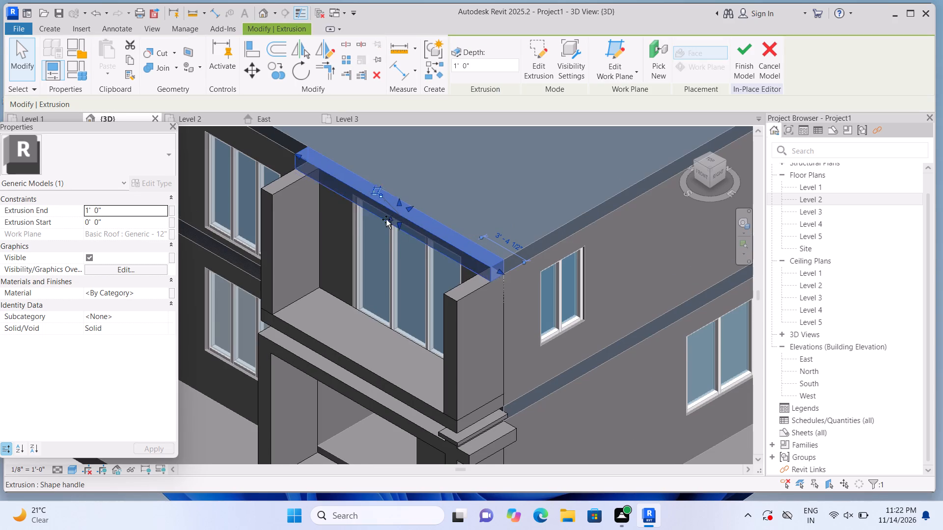
pyautogui.moveTo(386, 219); pyautogui.dragTo(357, 239)
pyautogui.scroll(1, 362, 242)
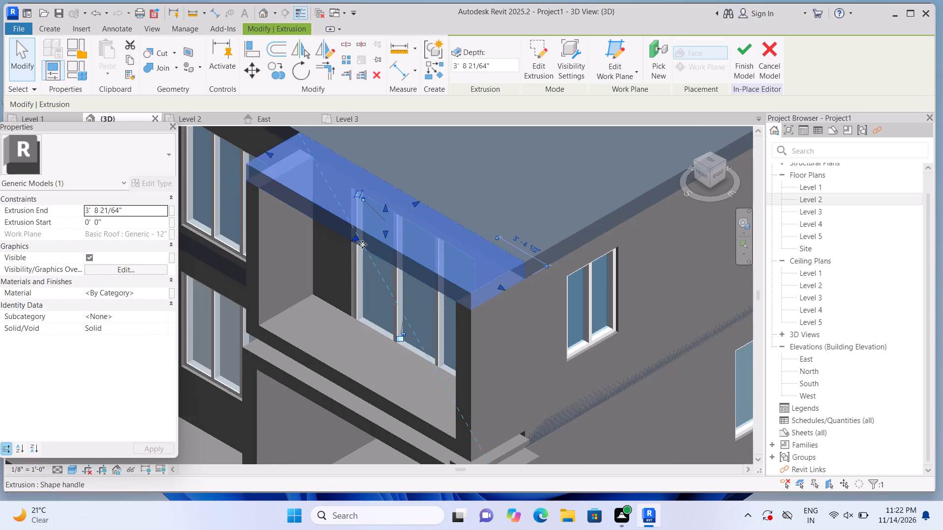
pyautogui.scroll(-7, 372, 282)
pyautogui.click(283, 415)
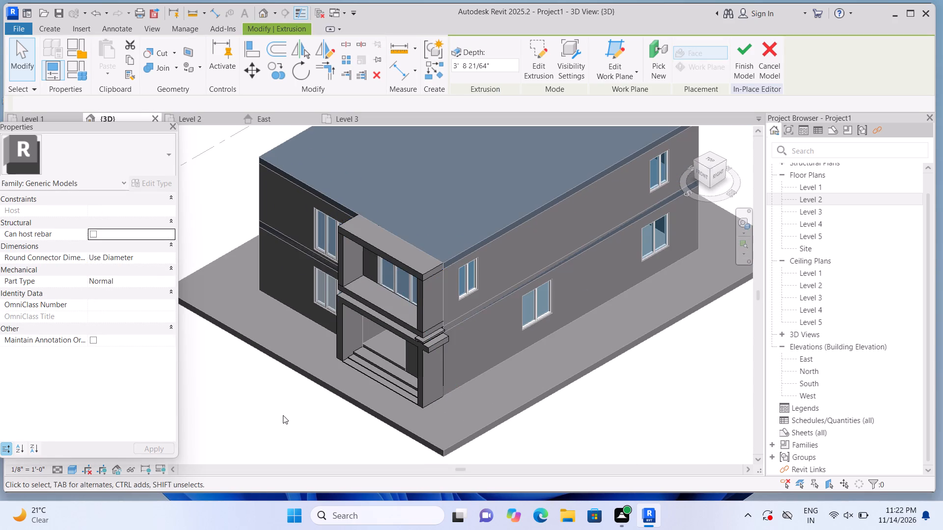
# Join the upper strip with the inner vertical strip, the lower strip with the corner strip, and both pairs into one window frame.
pyautogui.scroll(8, 361, 234)
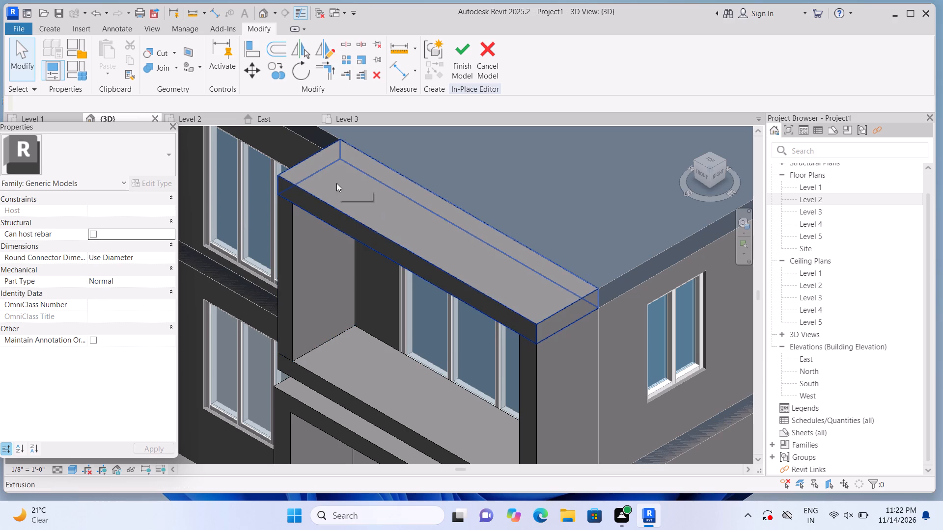
pyautogui.moveTo(336, 184); pyautogui.dragTo(336, 192, button='middle')
pyautogui.scroll(1, 336, 195)
pyautogui.moveTo(333, 292); pyautogui.dragTo(174, 170, button='middle')
pyautogui.middleClick(165, 162)
pyautogui.scroll(5, 442, 312)
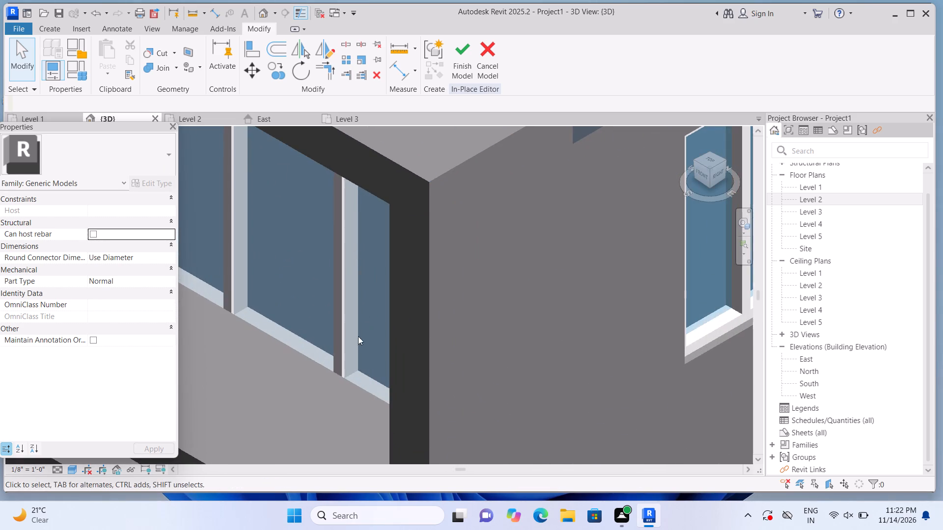
pyautogui.scroll(-9, 353, 351)
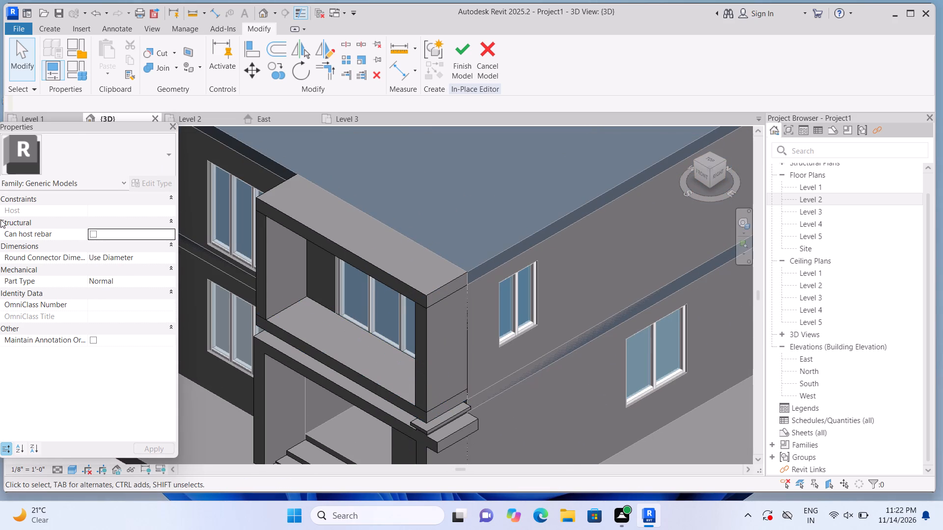
pyautogui.click(177, 67)
pyautogui.click(191, 90)
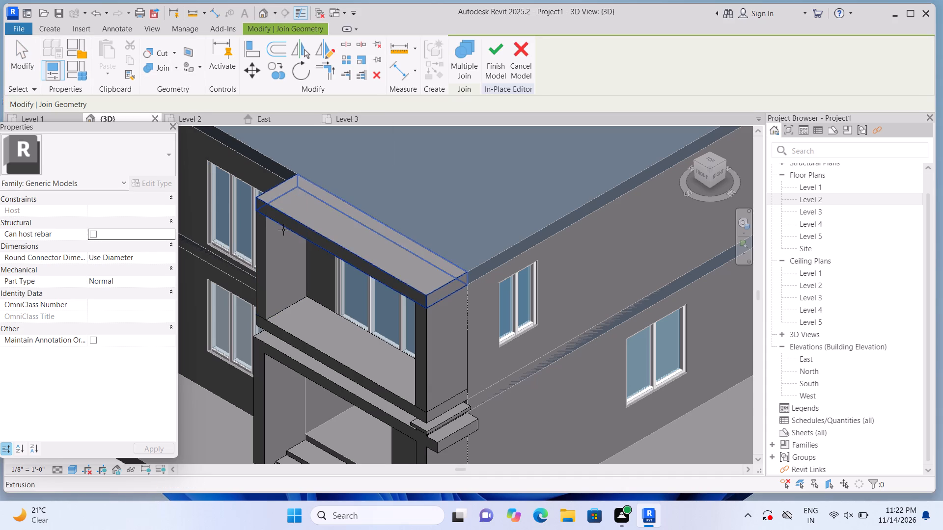
pyautogui.click(283, 230)
pyautogui.click(272, 247)
pyautogui.click(341, 360)
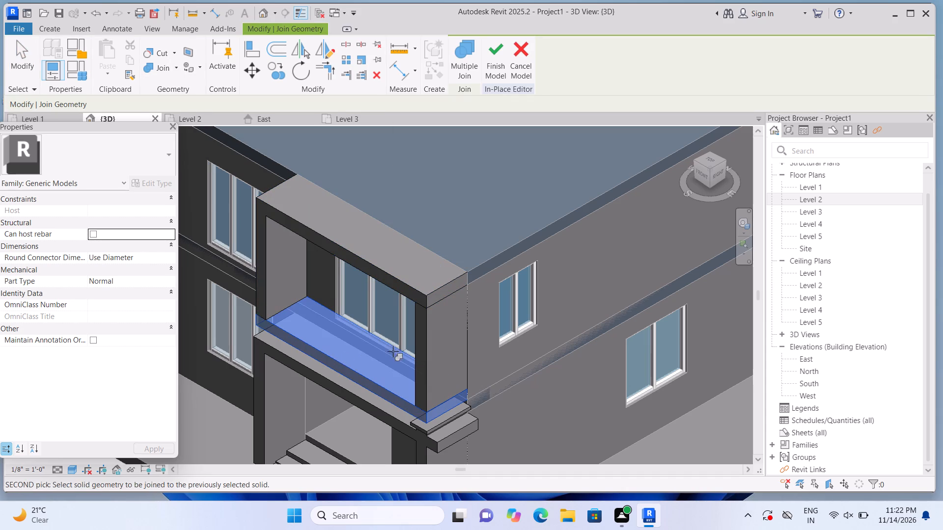
pyautogui.click(465, 347)
pyautogui.click(385, 255)
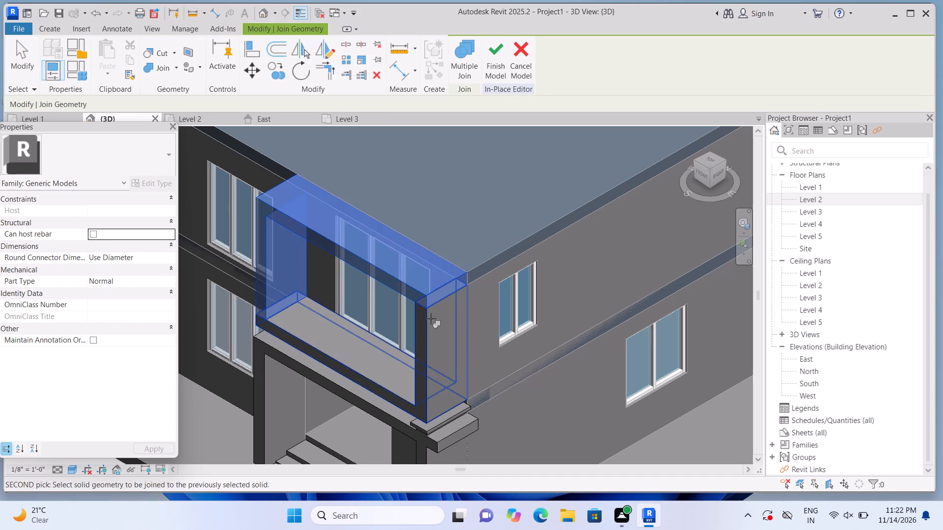
pyautogui.moveTo(450, 363); pyautogui.dragTo(452, 357)
pyautogui.scroll(-6, 486, 287)
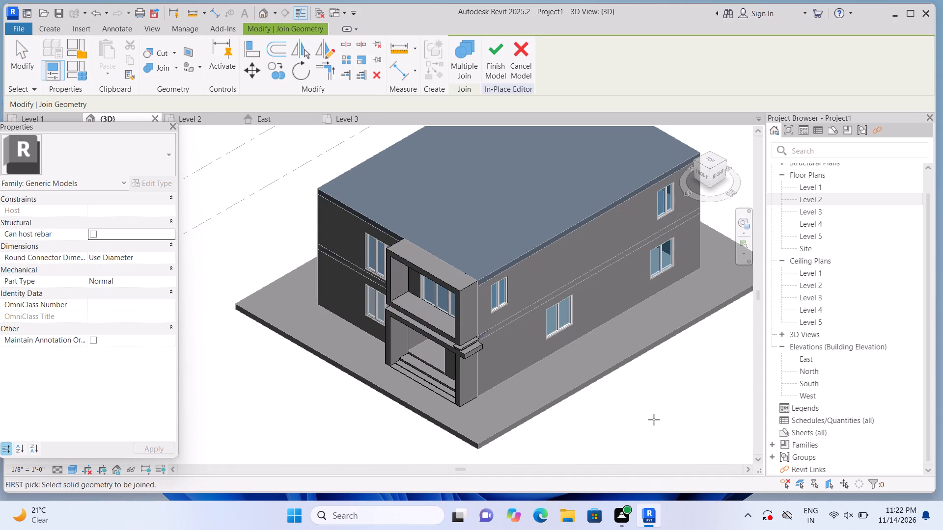
pyautogui.press('Escape')
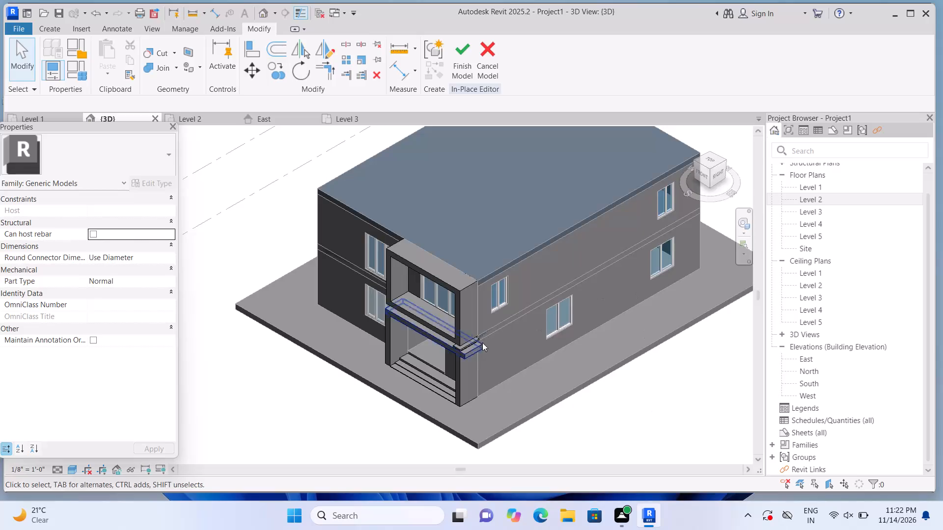
# Examine the joined window frame and the entrance canopy below it from the front and from the building corner.
pyautogui.scroll(6, 388, 324)
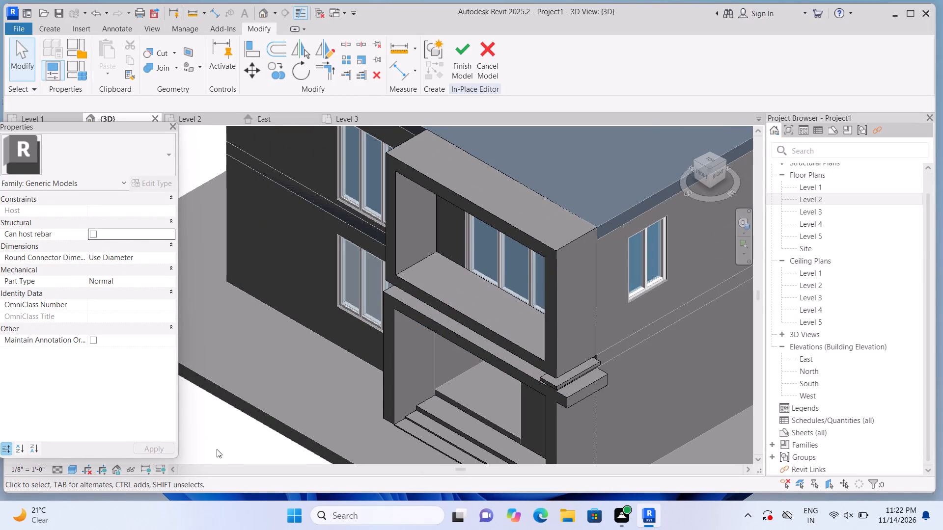
pyautogui.scroll(-6, 355, 393)
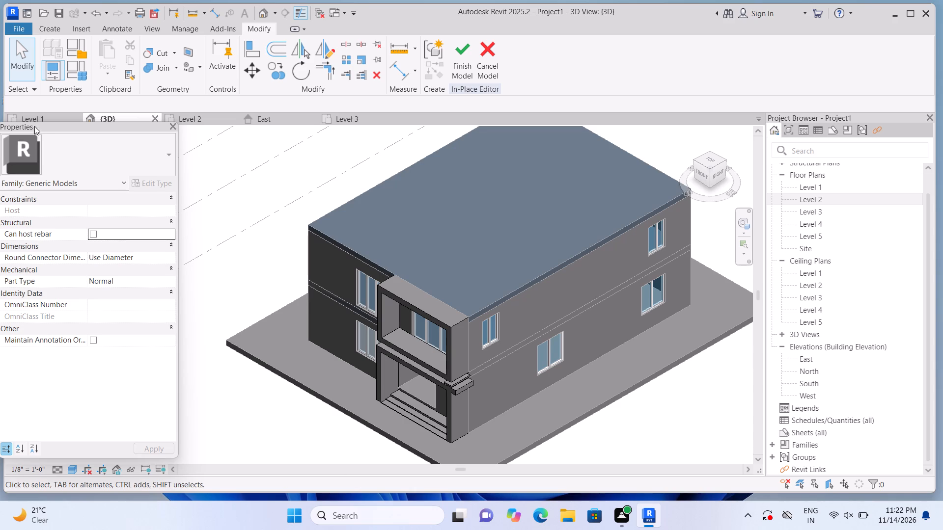
pyautogui.moveTo(270, 443); pyautogui.dragTo(303, 272, button='middle')
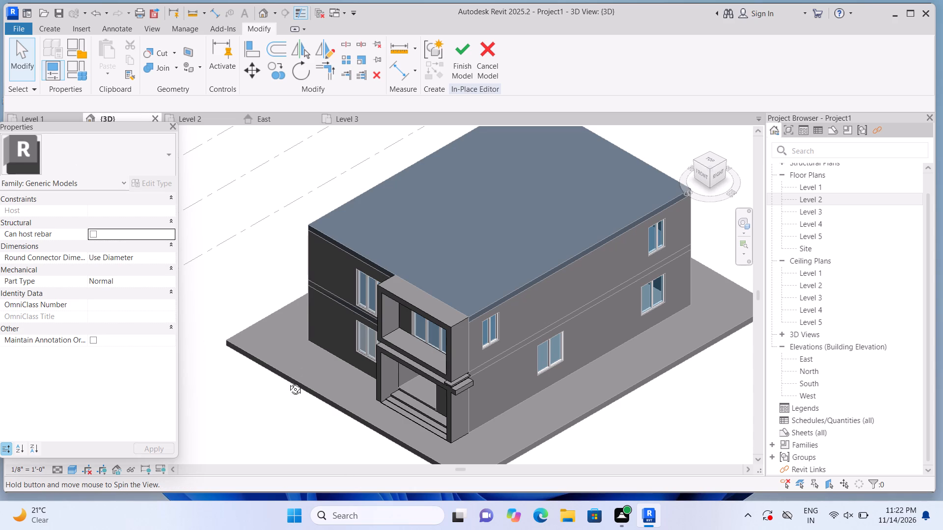
pyautogui.keyDown('shift'); pyautogui.moveTo(294, 427); pyautogui.dragTo(354, 460, button='middle'); pyautogui.keyUp('shift')
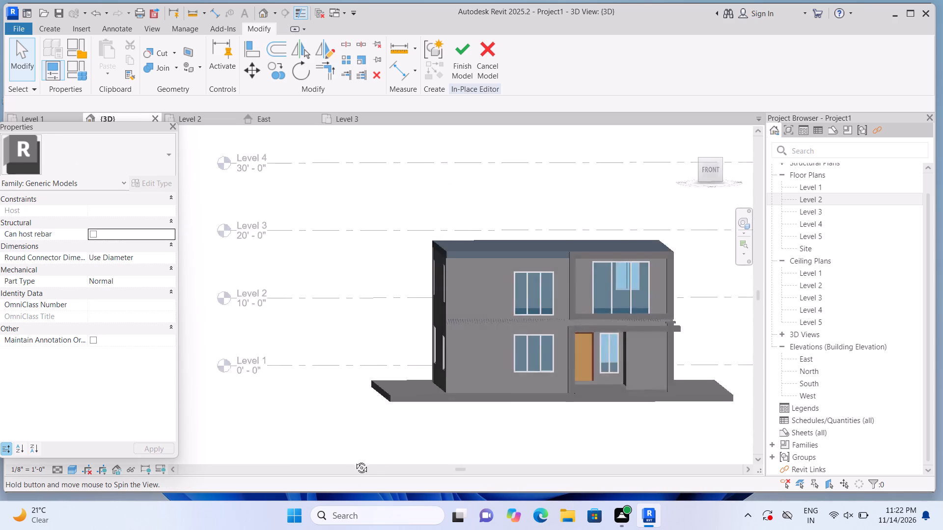
pyautogui.keyDown('shift'); pyautogui.moveTo(354, 460); pyautogui.dragTo(317, 471, button='middle'); pyautogui.keyUp('shift')
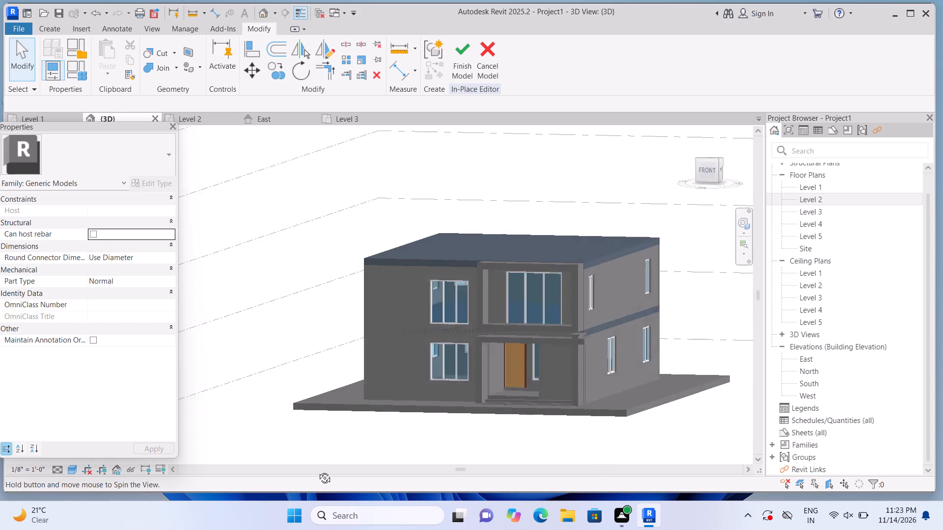
pyautogui.keyDown('shift'); pyautogui.moveTo(317, 471); pyautogui.dragTo(329, 473, button='middle'); pyautogui.keyUp('shift')
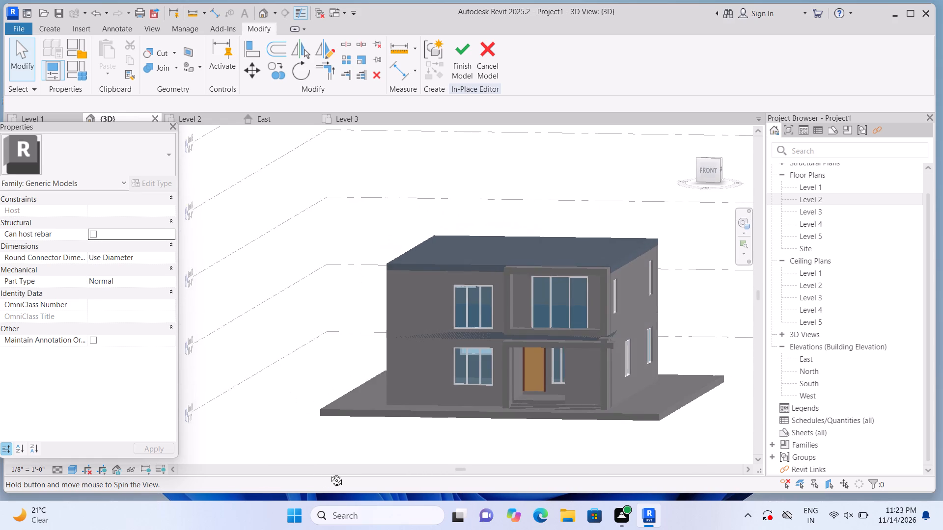
pyautogui.keyDown('shift'); pyautogui.moveTo(329, 473); pyautogui.dragTo(293, 468, button='middle'); pyautogui.keyUp('shift')
pyautogui.scroll(1, 423, 374)
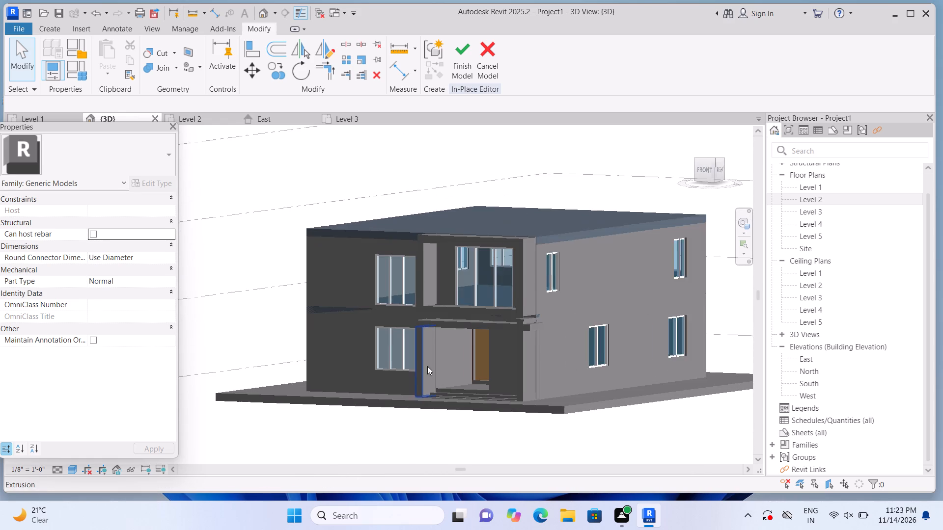
pyautogui.scroll(1, 482, 334)
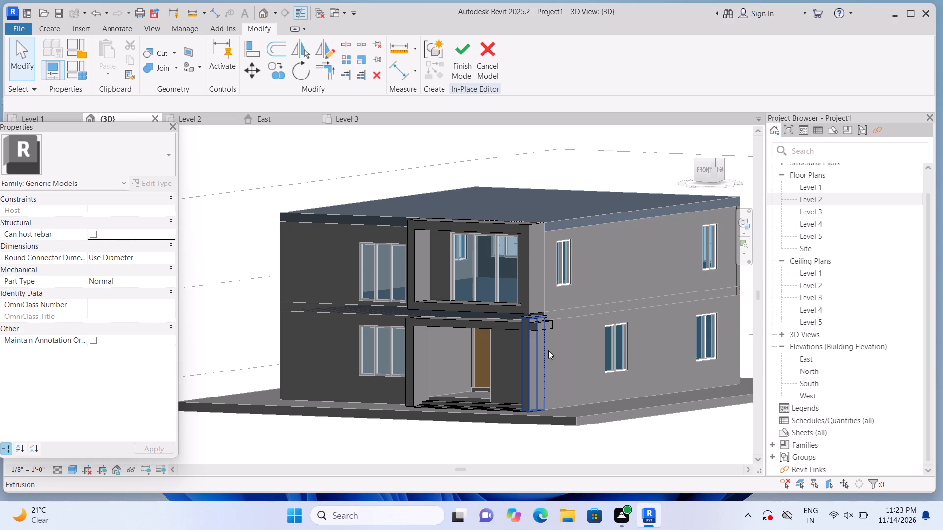
pyautogui.scroll(6, 633, 371)
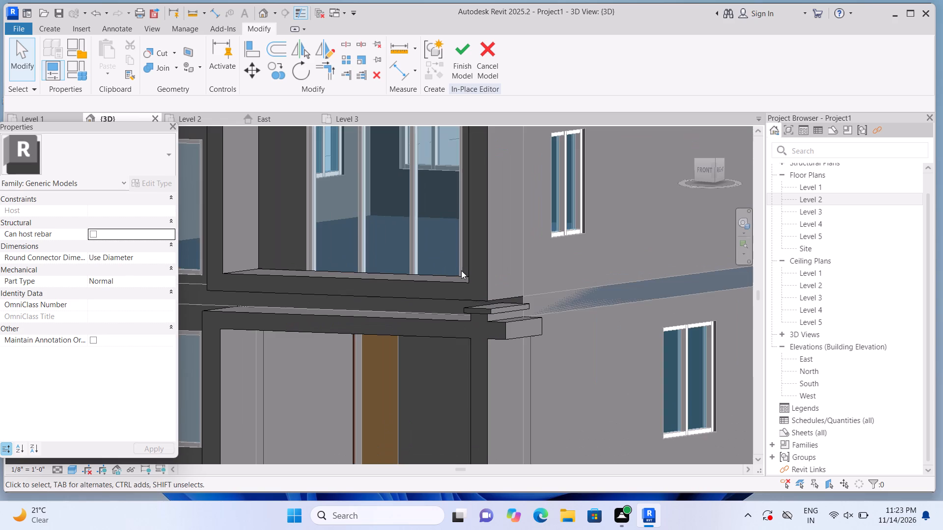
pyautogui.scroll(-7, 461, 270)
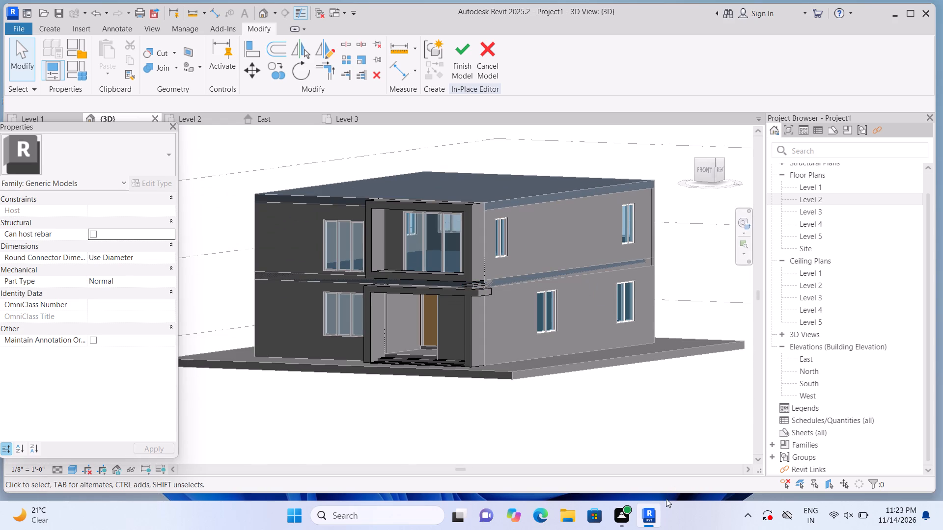
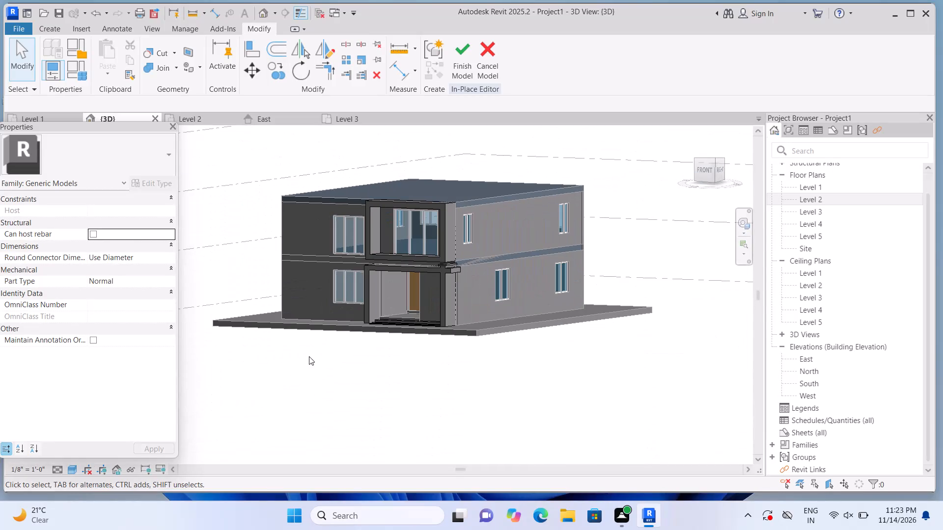
# Examine the entrance and the projecting window frame in the 3D view and in the Level 2 and Level 1 floor plans.
pyautogui.scroll(11, 394, 352)
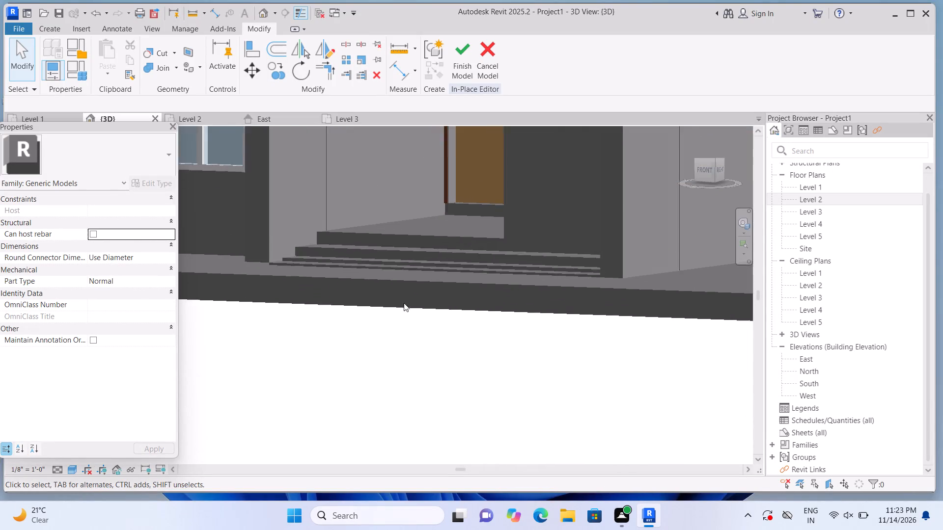
pyautogui.scroll(5, 404, 303)
pyautogui.scroll(-14, 404, 295)
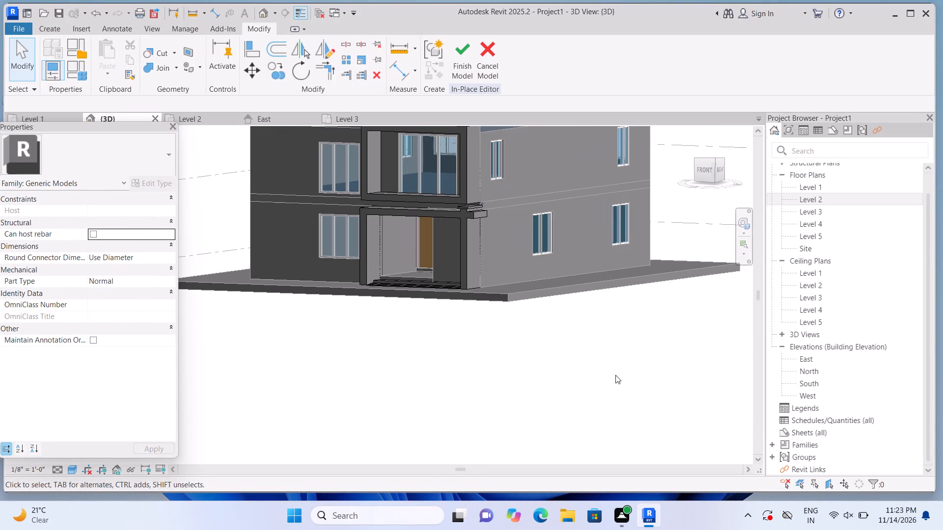
pyautogui.scroll(-1, 603, 376)
pyautogui.moveTo(600, 365); pyautogui.dragTo(523, 483, button='middle')
pyautogui.scroll(1, 545, 442)
pyautogui.moveTo(548, 442); pyautogui.dragTo(593, 359, button='middle')
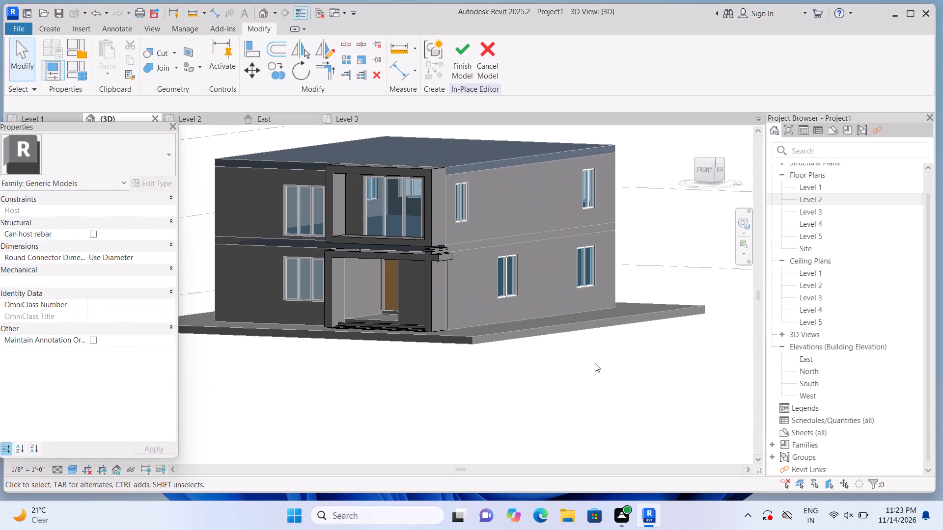
pyautogui.doubleClick(832, 197)
pyautogui.scroll(6, 498, 395)
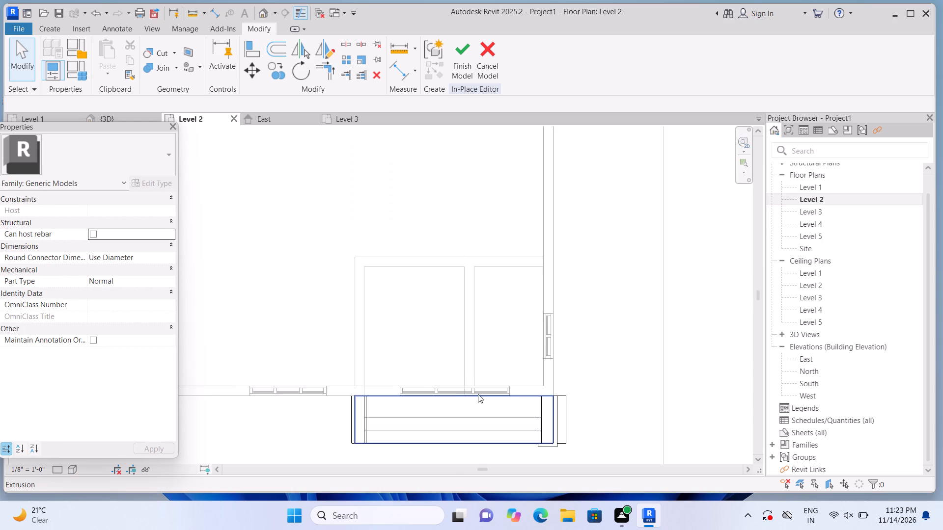
pyautogui.scroll(1, 478, 394)
pyautogui.scroll(1, 455, 346)
pyautogui.moveTo(457, 346); pyautogui.dragTo(499, 290, button='middle')
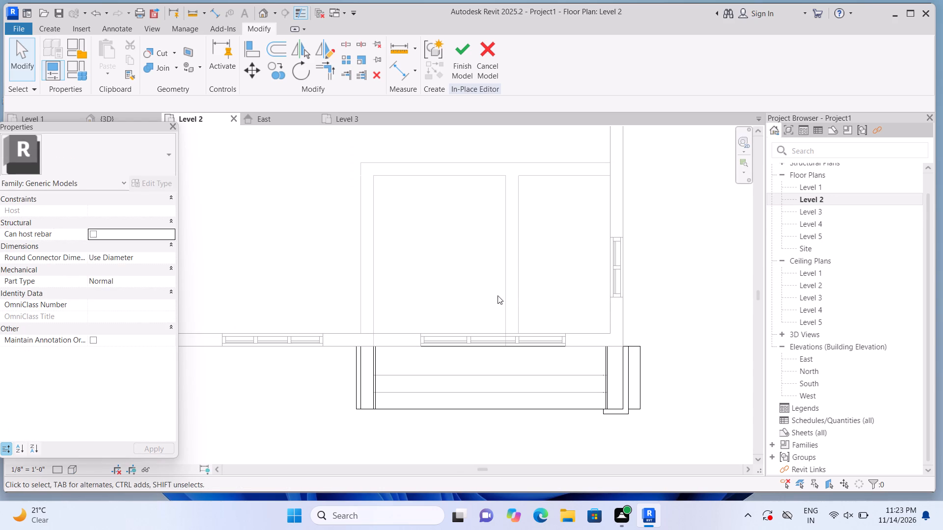
pyautogui.scroll(2, 490, 318)
pyautogui.moveTo(421, 348); pyautogui.dragTo(394, 288, button='middle')
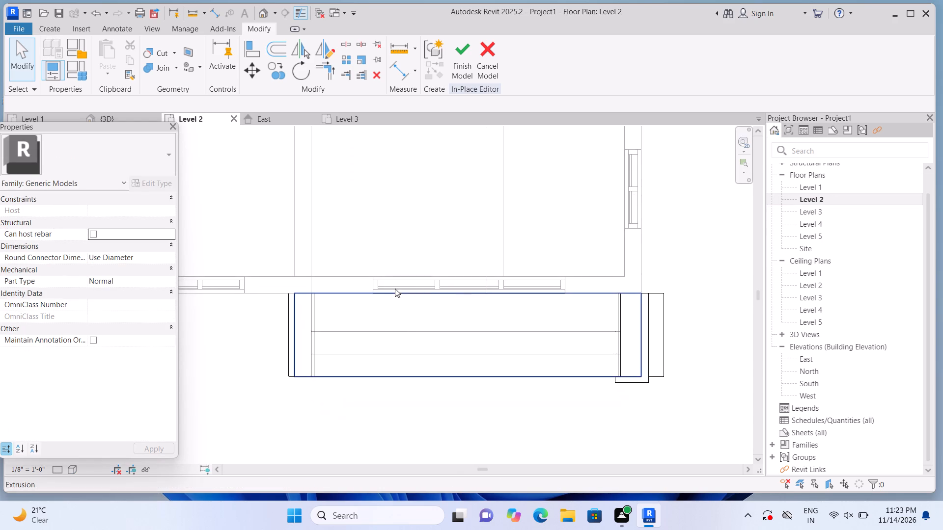
pyautogui.scroll(4, 397, 319)
pyautogui.scroll(-5, 386, 347)
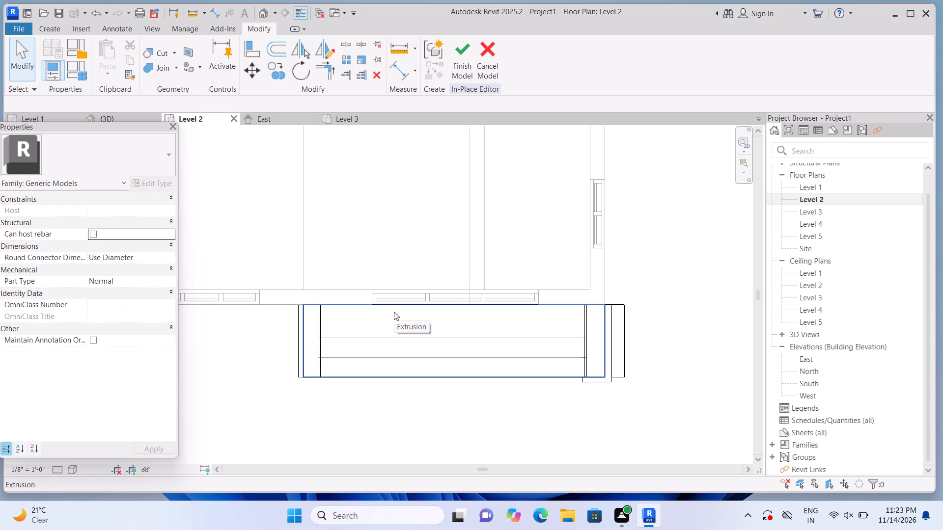
pyautogui.doubleClick(824, 189)
pyautogui.scroll(3, 520, 411)
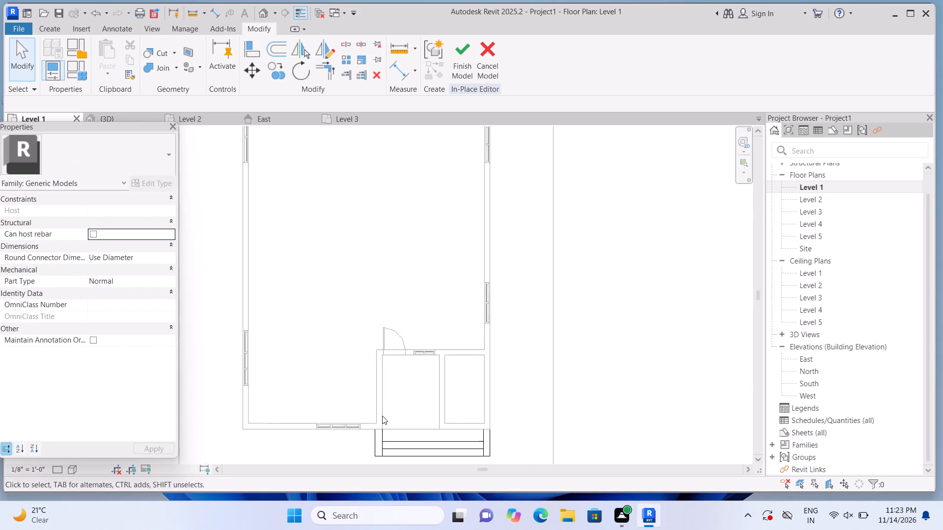
pyautogui.scroll(3, 382, 416)
pyautogui.moveTo(385, 397); pyautogui.dragTo(406, 292, button='middle')
pyautogui.scroll(1, 406, 292)
pyautogui.scroll(-5, 402, 308)
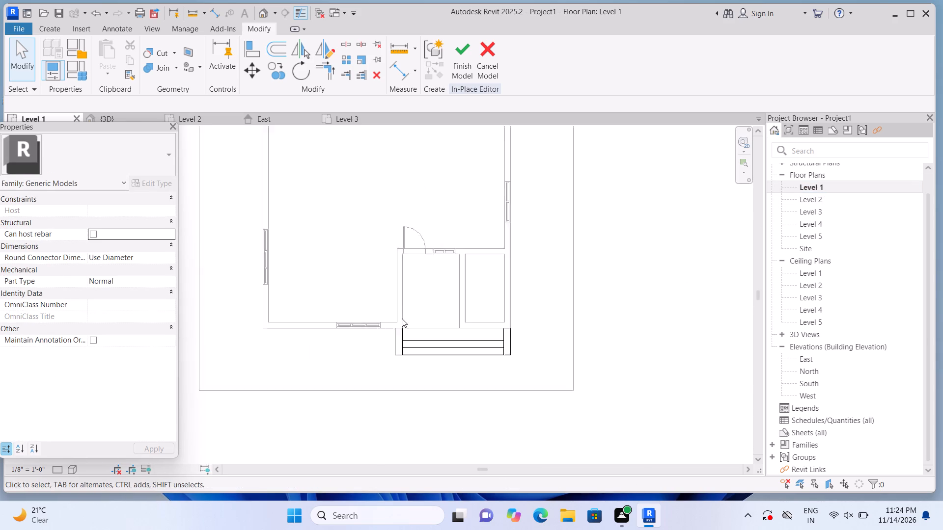
pyautogui.scroll(-2, 402, 318)
pyautogui.moveTo(419, 282); pyautogui.dragTo(416, 340, button='middle')
# Open the Level 2 floor plan, finish the in-place entrance model and dismiss the save reminder without saving.
pyautogui.doubleClick(827, 201)
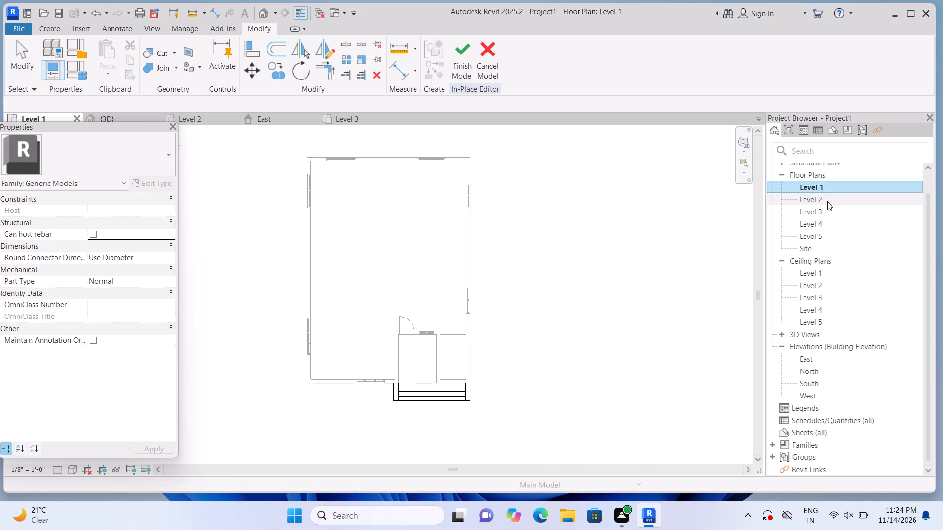
pyautogui.scroll(2, 570, 351)
pyautogui.scroll(-1, 569, 346)
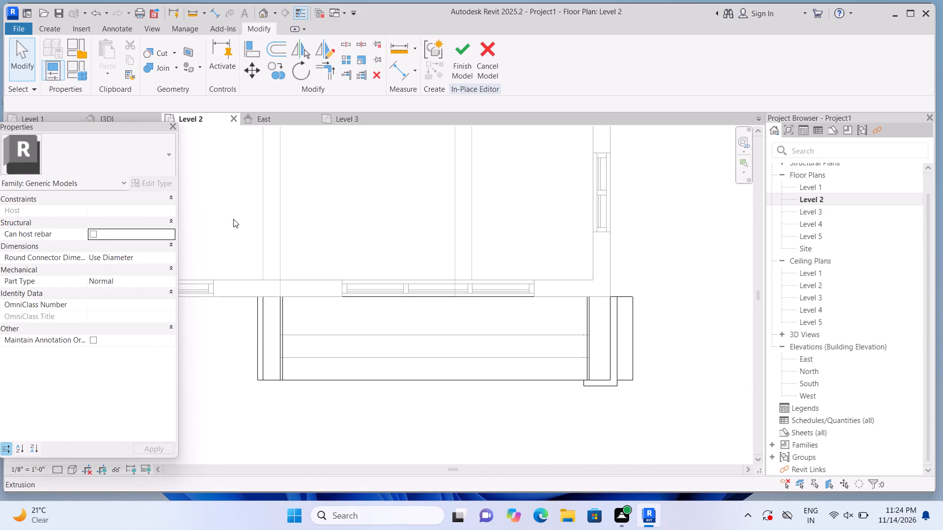
pyautogui.click(455, 74)
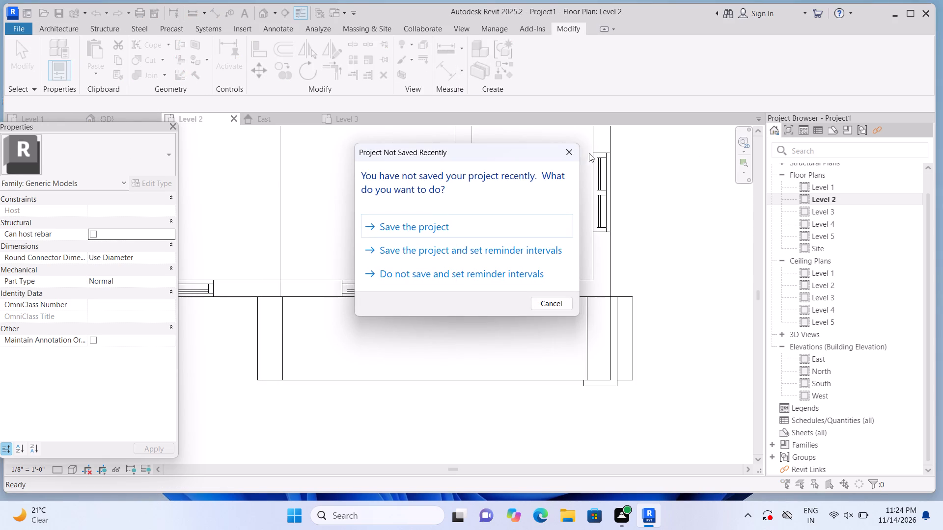
pyautogui.click(567, 149)
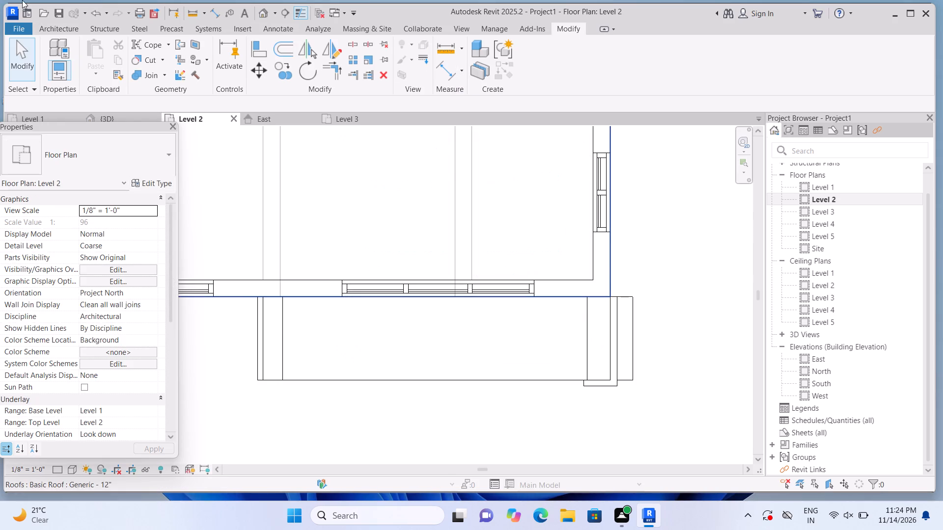
# Draw a Curtain Wall 1 about 13'-7" long on Level 2 between the window frame's vertical strips, just behind its front edge.
pyautogui.click(62, 26)
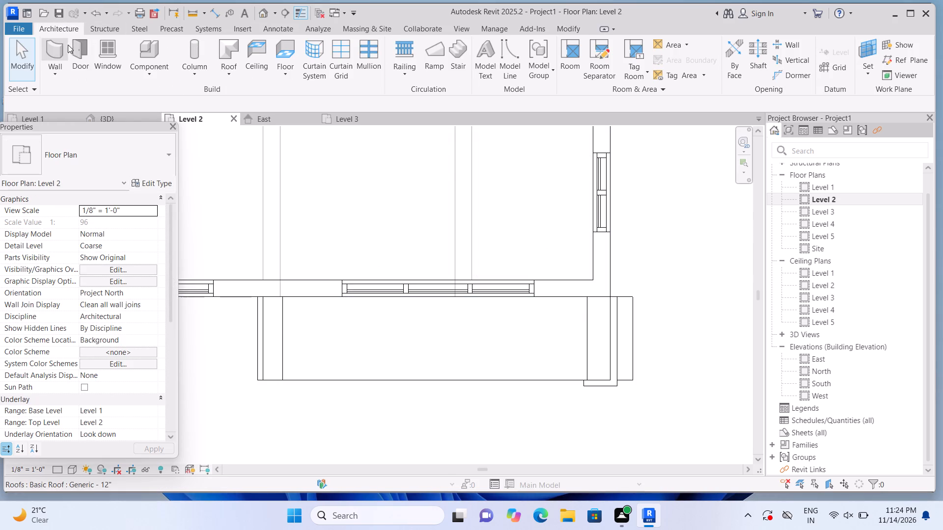
pyautogui.click(66, 45)
pyautogui.moveTo(380, 312); pyautogui.dragTo(371, 277, button='middle')
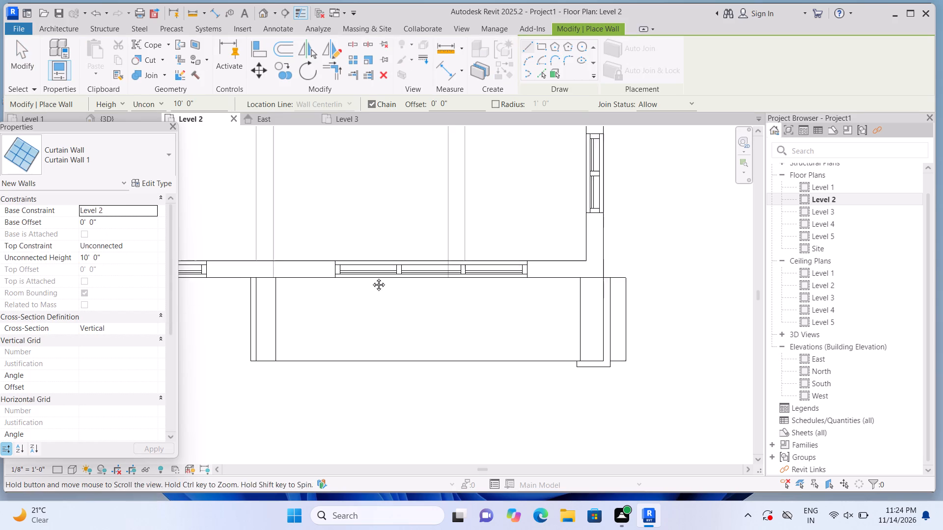
pyautogui.moveTo(371, 277); pyautogui.dragTo(371, 280, button='middle')
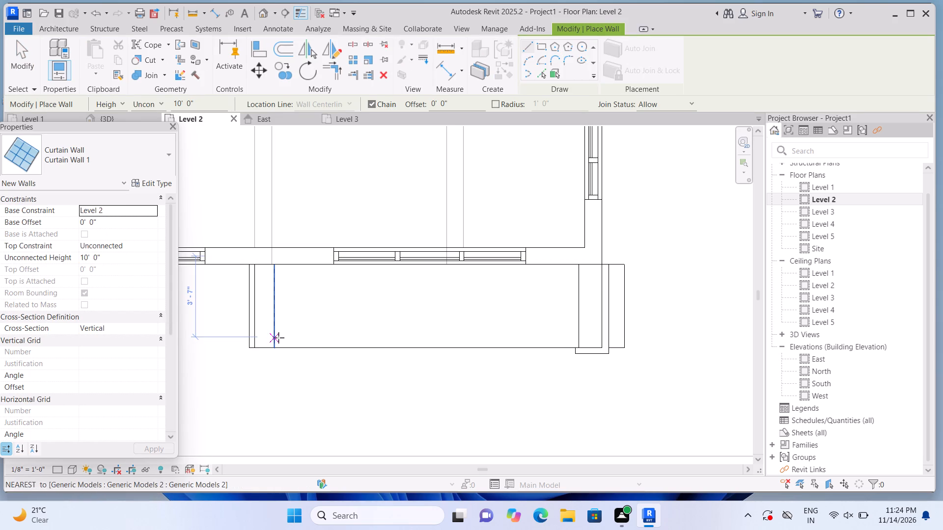
pyautogui.click(278, 337)
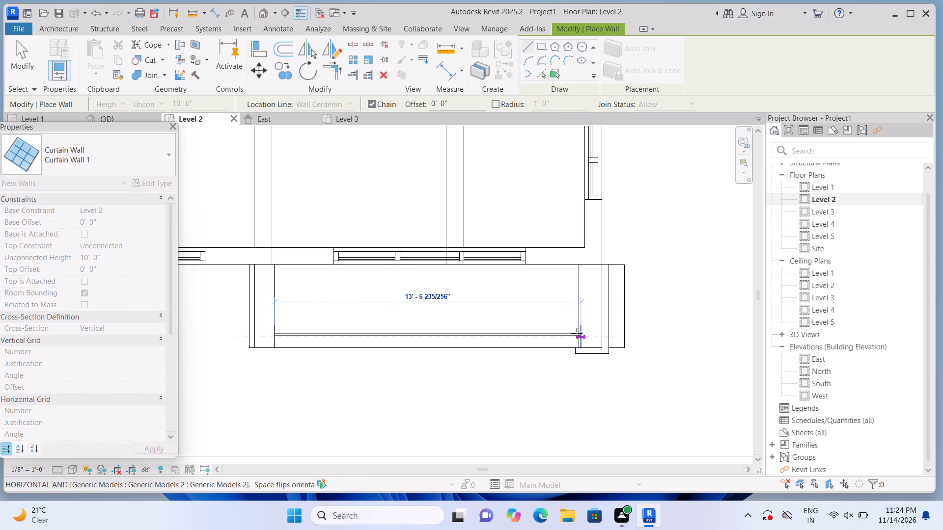
pyautogui.click(579, 333)
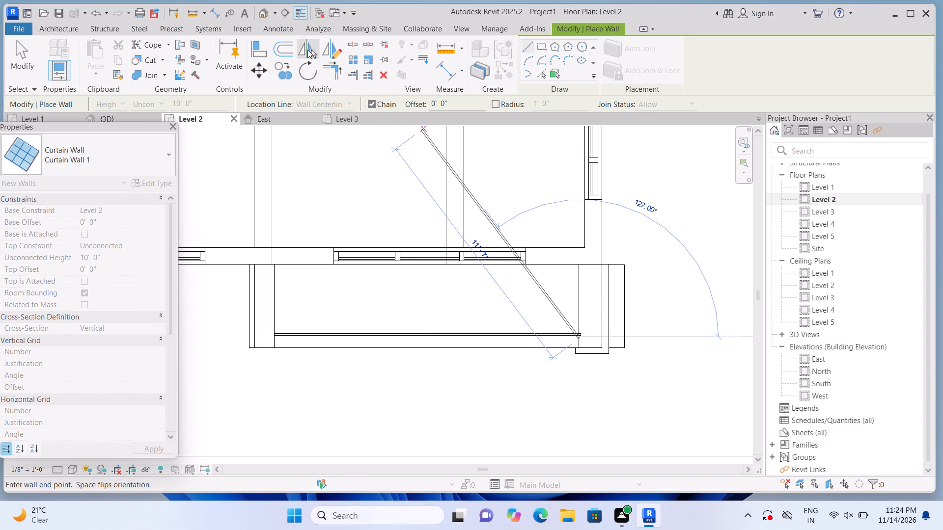
pyautogui.click(257, 9)
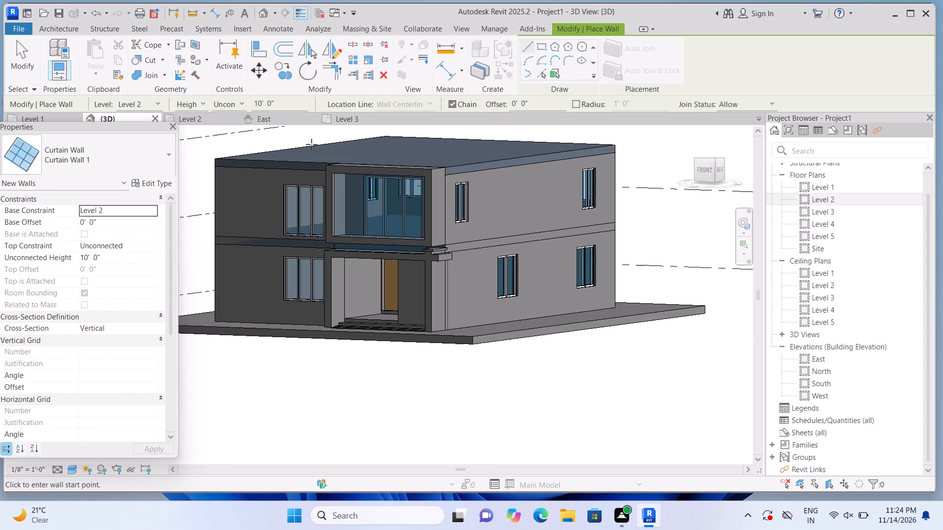
pyautogui.scroll(7, 318, 156)
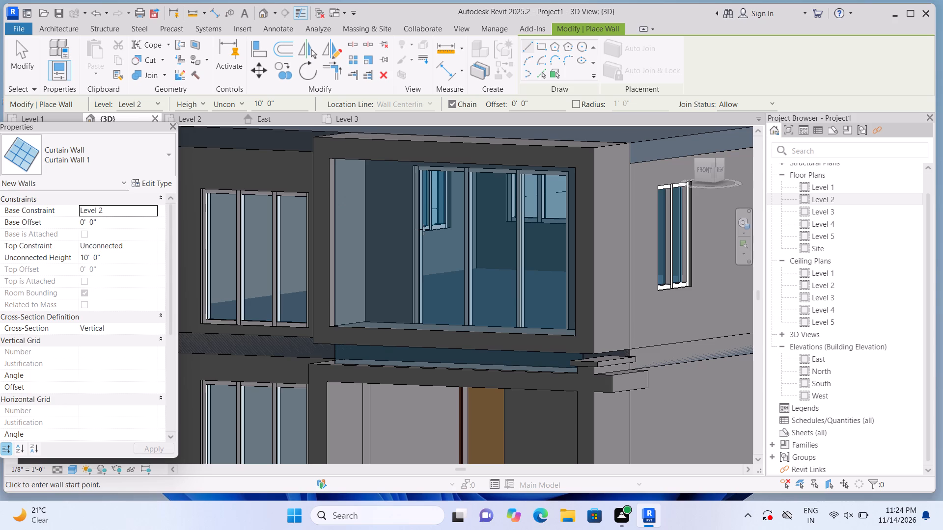
pyautogui.press('Escape')
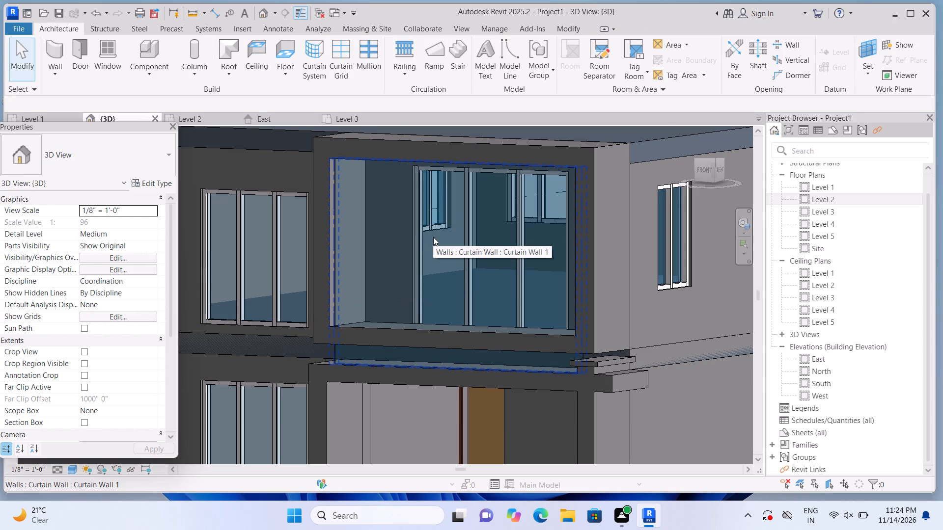
# Raise the new curtain wall's base to an offset of about 1'-7" above Level 2, onto the frame's lower strip.
pyautogui.click(444, 249)
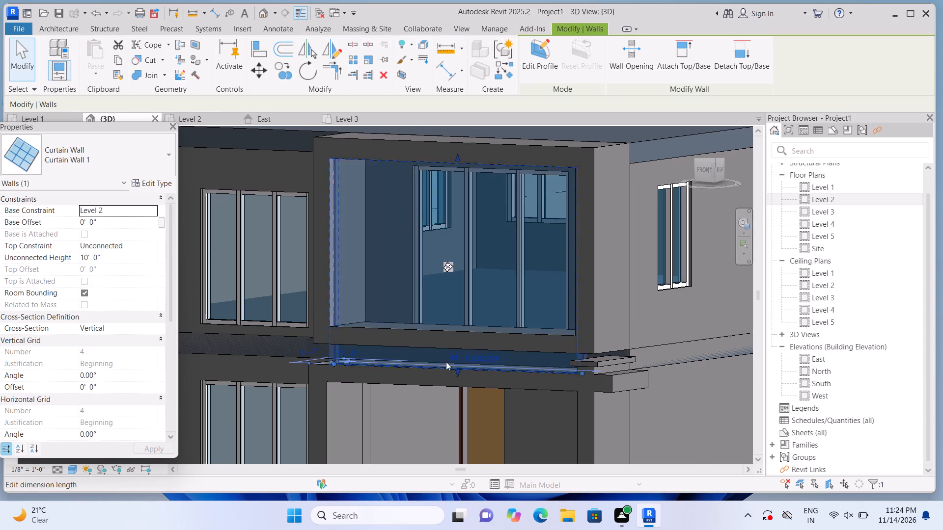
pyautogui.scroll(2, 446, 362)
pyautogui.moveTo(460, 377); pyautogui.dragTo(471, 336)
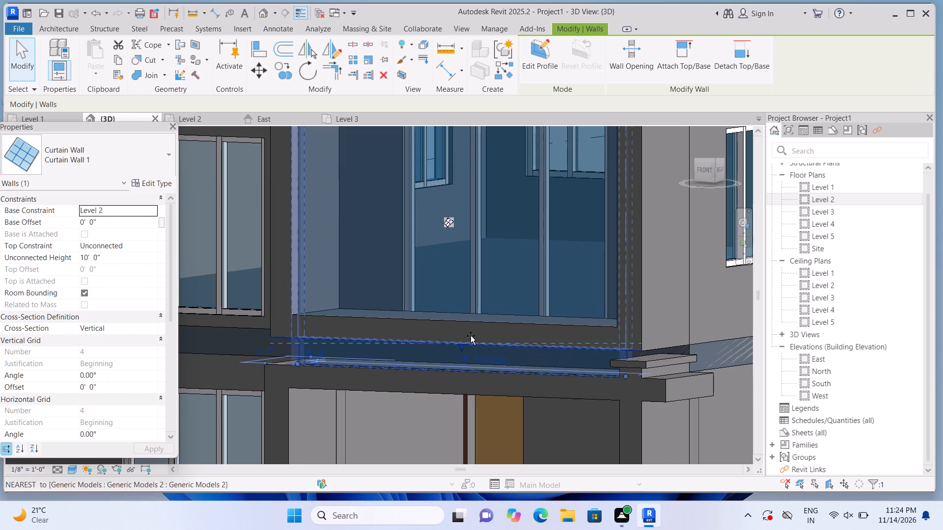
pyautogui.moveTo(471, 336); pyautogui.dragTo(473, 325)
# Lower the curtain wall's top to an unconnected height of about 3'-2", making a glass balustrade, and deselect it.
pyautogui.scroll(-5, 468, 331)
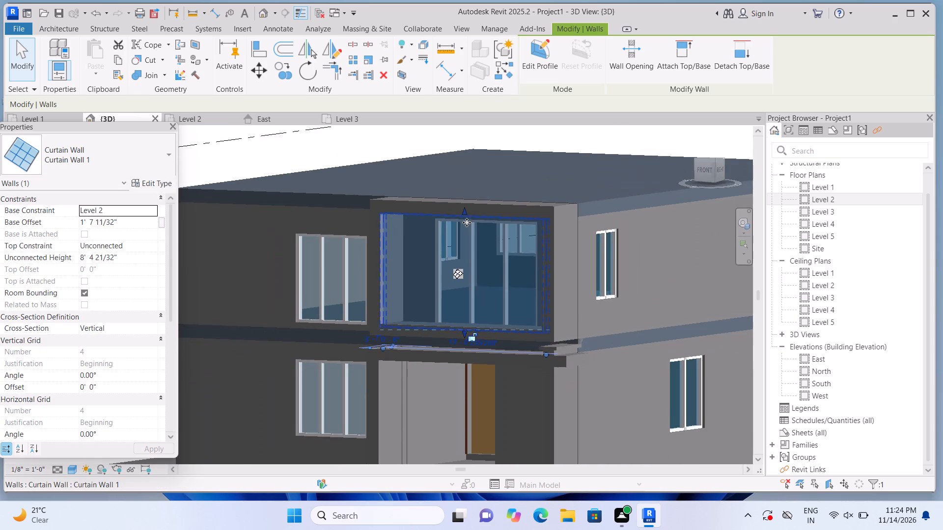
pyautogui.scroll(4, 466, 221)
pyautogui.moveTo(463, 209); pyautogui.dragTo(498, 328)
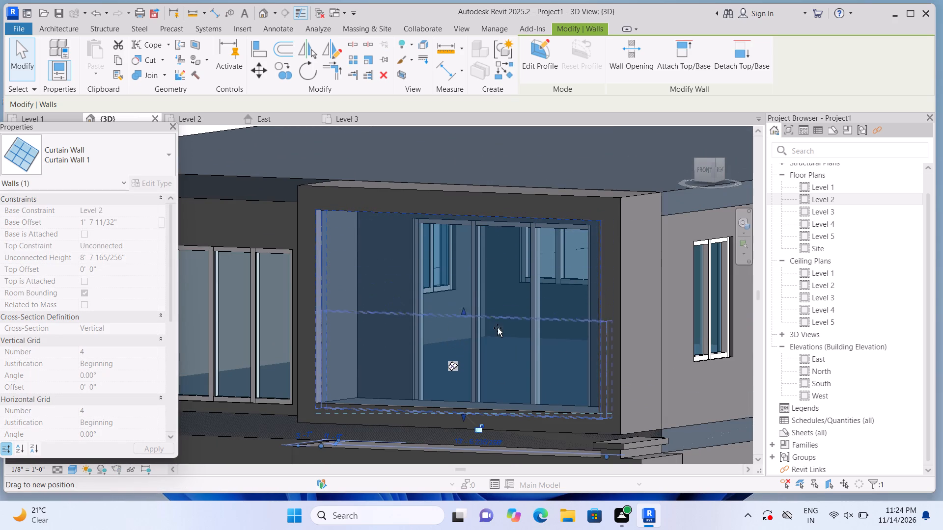
pyautogui.moveTo(498, 328); pyautogui.dragTo(495, 339)
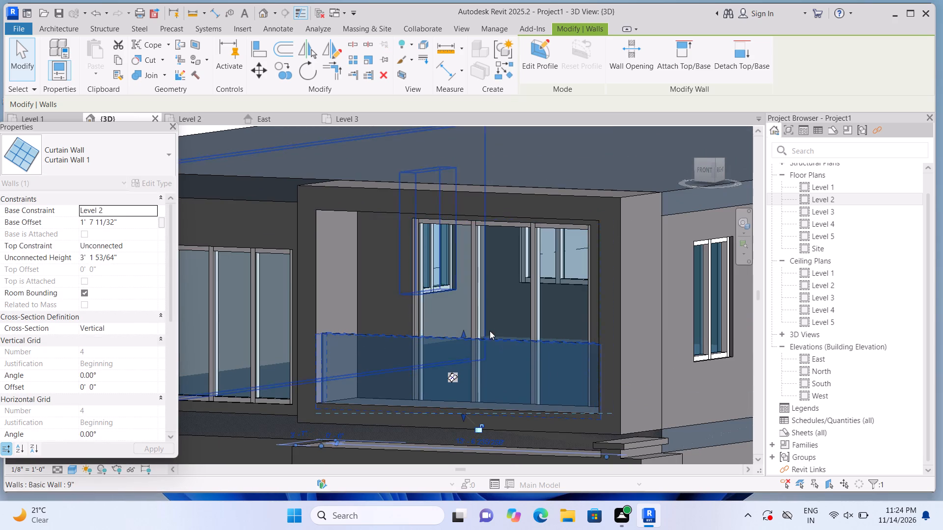
pyautogui.press('Escape')
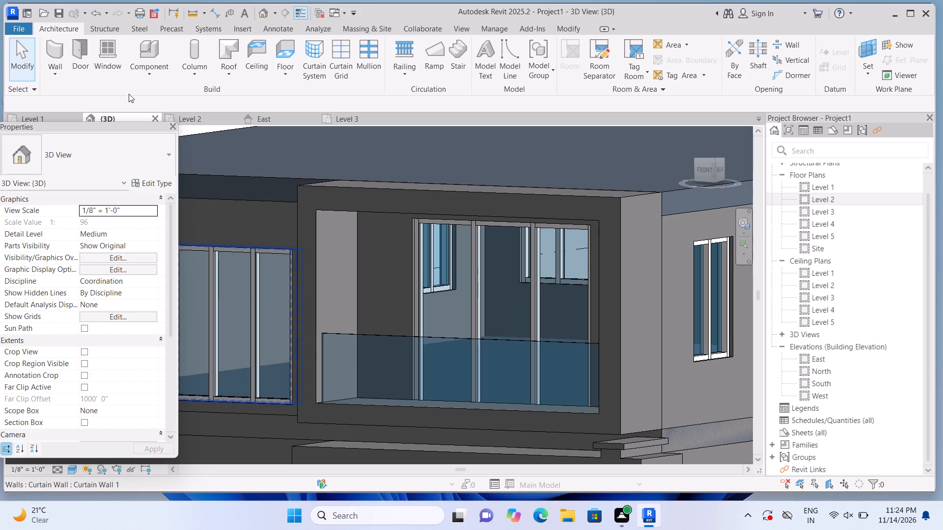
# Add two vertical curtain grid lines to the glass balustrade, dividing it into three roughly equal panels.
pyautogui.click(347, 72)
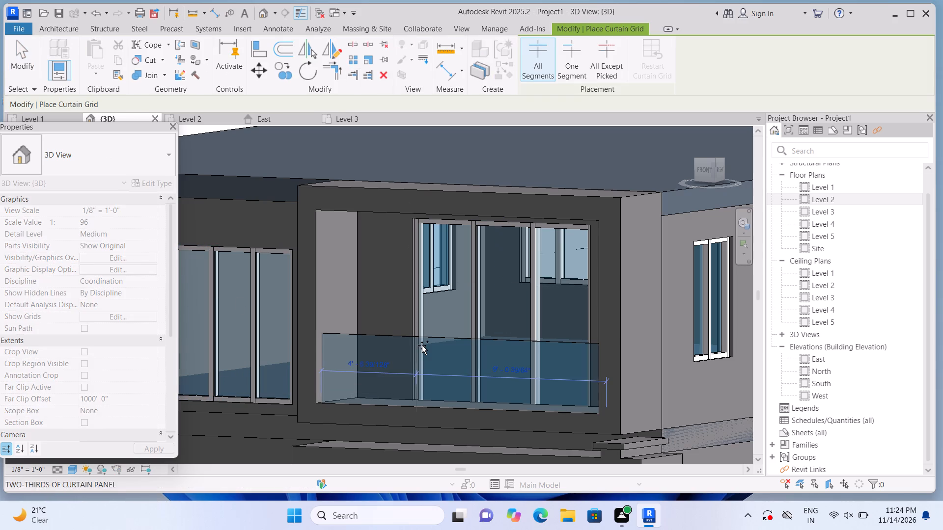
pyautogui.scroll(4, 411, 350)
pyautogui.click(407, 346)
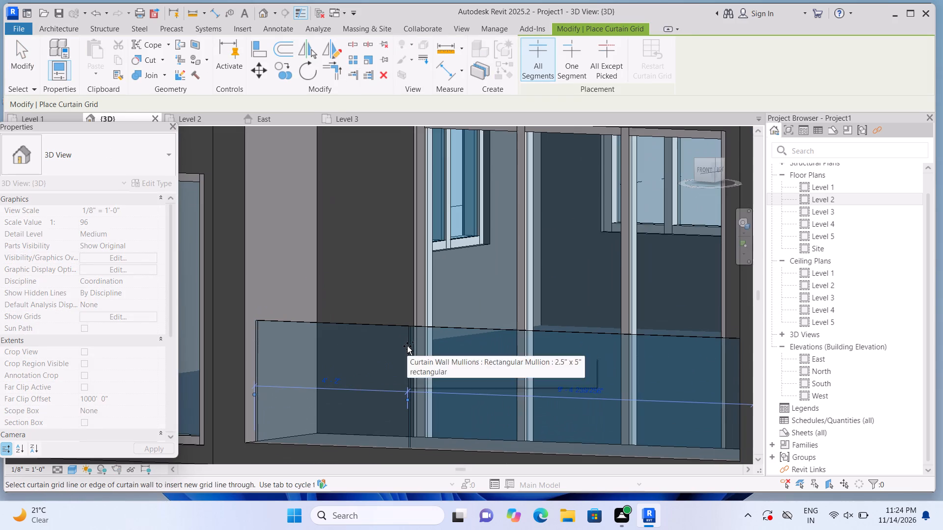
pyautogui.click(591, 351)
pyautogui.scroll(-6, 571, 291)
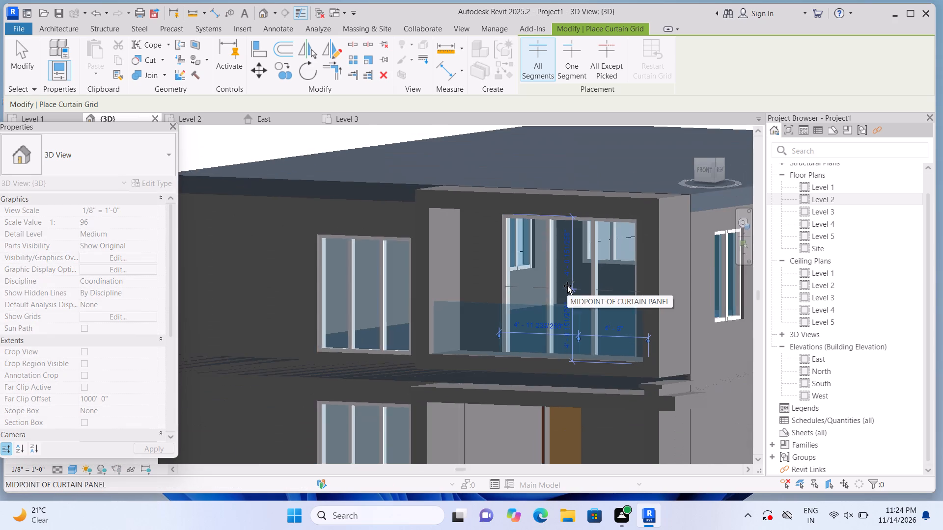
pyautogui.press('Escape')
pyautogui.press('Escape')
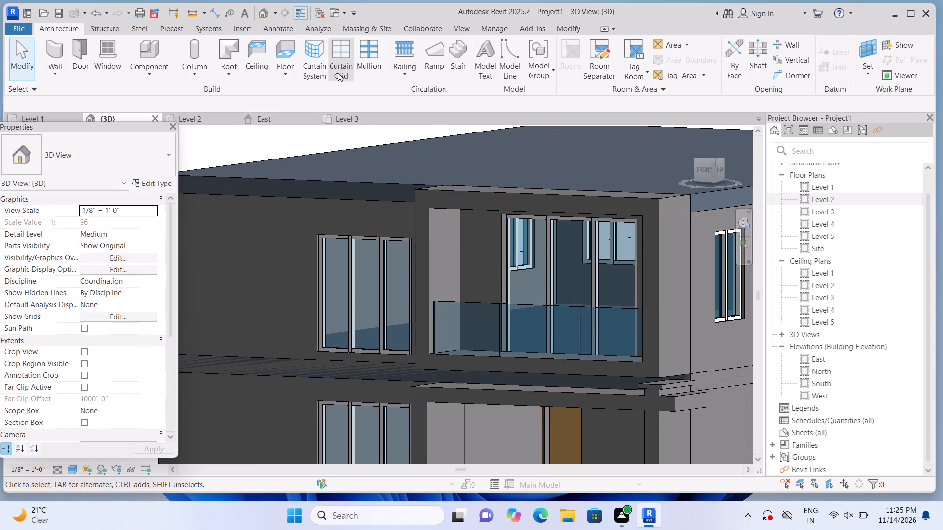
# Place 2.5" x 5" rectangular mullions along the glass balustrade's top edge, its two vertical grid lines and its ends.
pyautogui.click(360, 64)
pyautogui.click(504, 307)
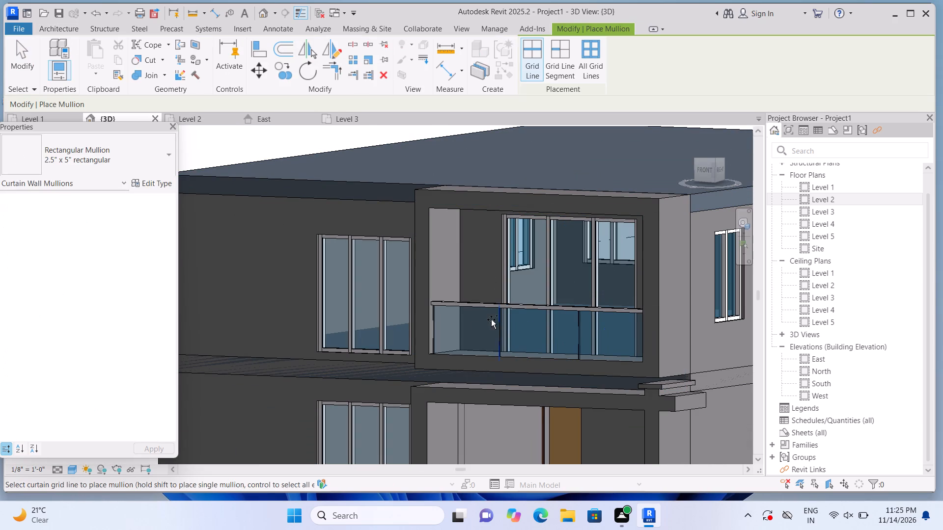
pyautogui.click(438, 333)
pyautogui.click(503, 330)
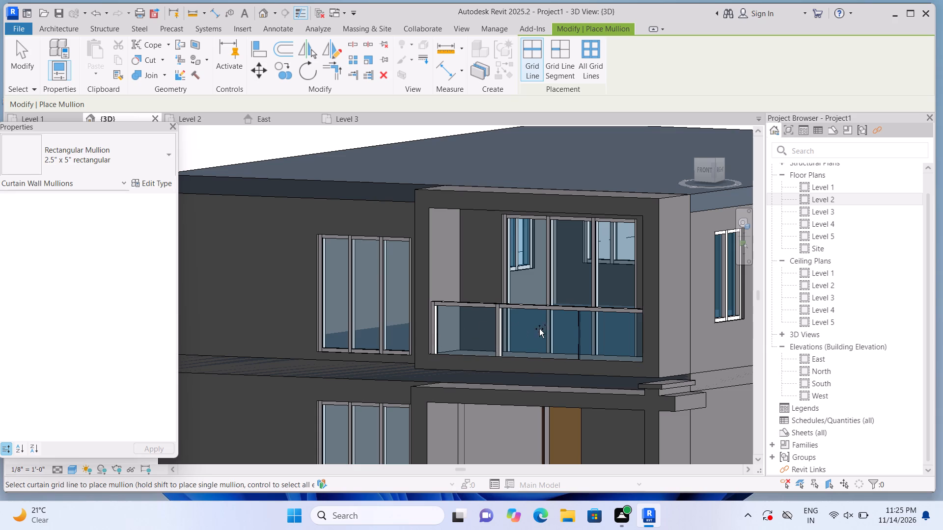
pyautogui.click(577, 334)
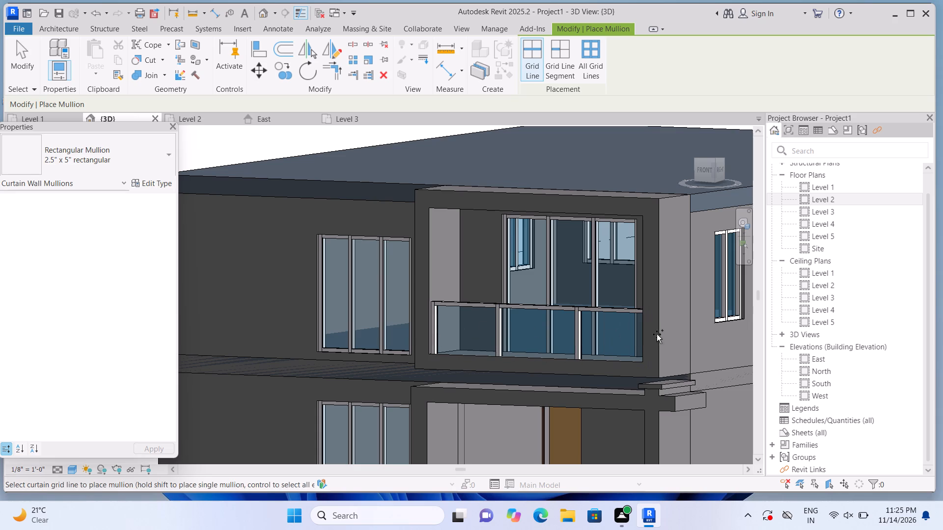
pyautogui.click(639, 332)
pyautogui.scroll(-4, 639, 331)
pyautogui.press('Escape')
# Examine the balustrade, the projecting window frame and the entrance from the building's front and side.
pyautogui.scroll(-2, 521, 277)
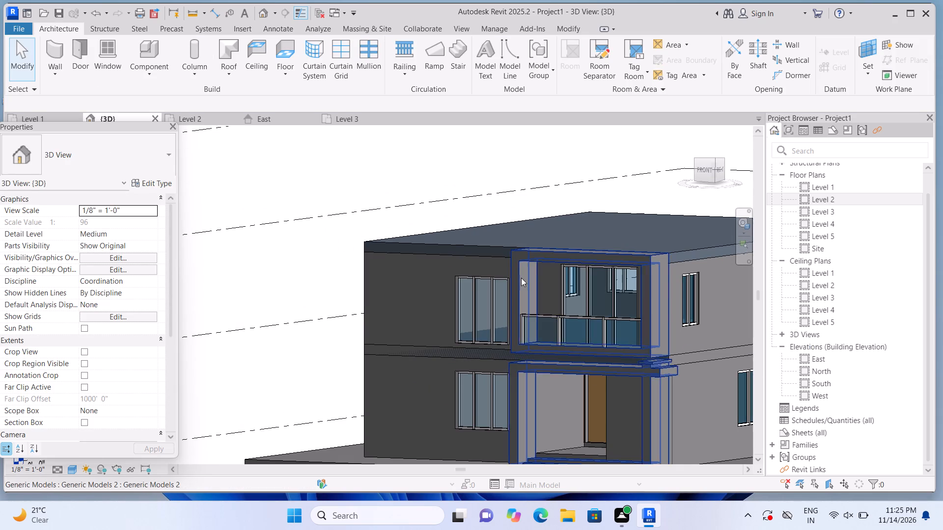
pyautogui.scroll(-1, 521, 278)
pyautogui.scroll(5, 401, 335)
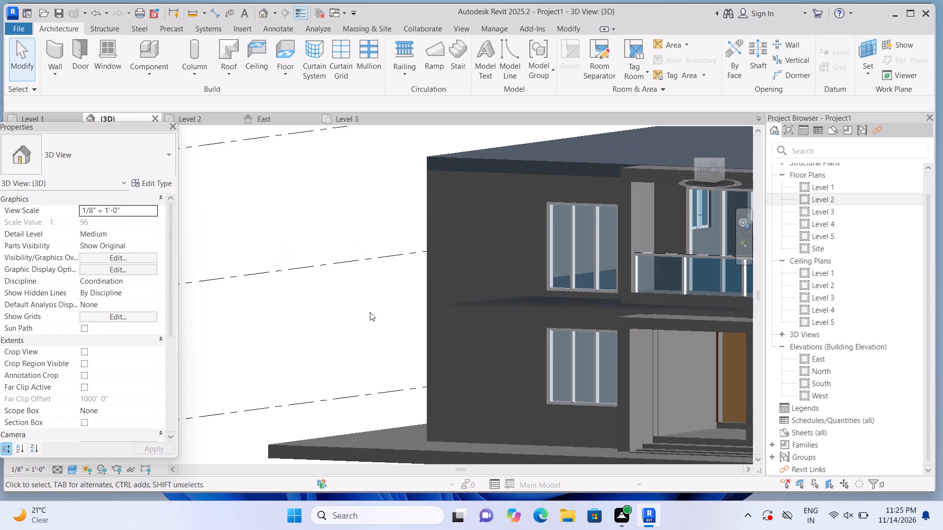
pyautogui.scroll(1, 360, 305)
pyautogui.moveTo(360, 305); pyautogui.dragTo(214, 274, button='middle')
pyautogui.scroll(-3, 207, 280)
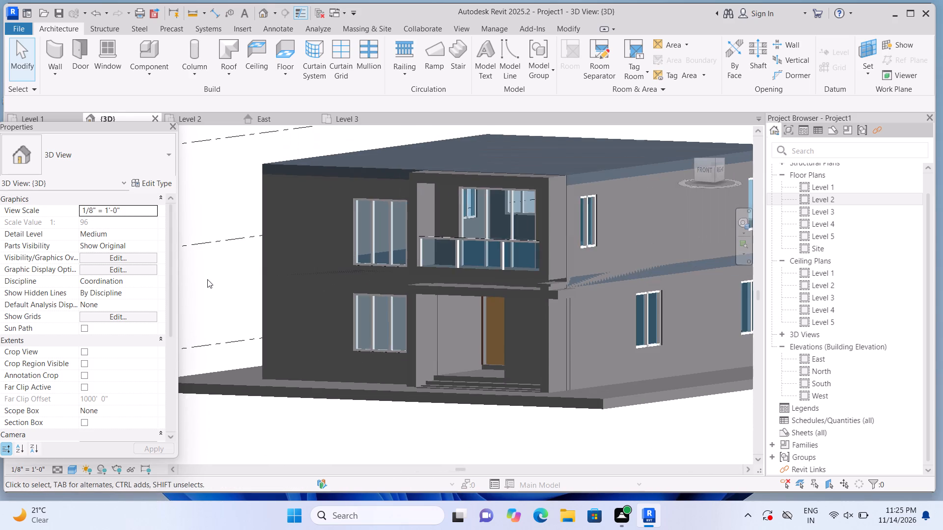
pyautogui.keyDown('shift'); pyautogui.middleClick(198, 272); pyautogui.keyUp('shift')
pyautogui.keyDown('shift'); pyautogui.moveTo(217, 289); pyautogui.dragTo(221, 291, button='middle'); pyautogui.keyUp('shift')
pyautogui.keyDown('shift'); pyautogui.moveTo(238, 301); pyautogui.dragTo(302, 316, button='middle'); pyautogui.keyUp('shift')
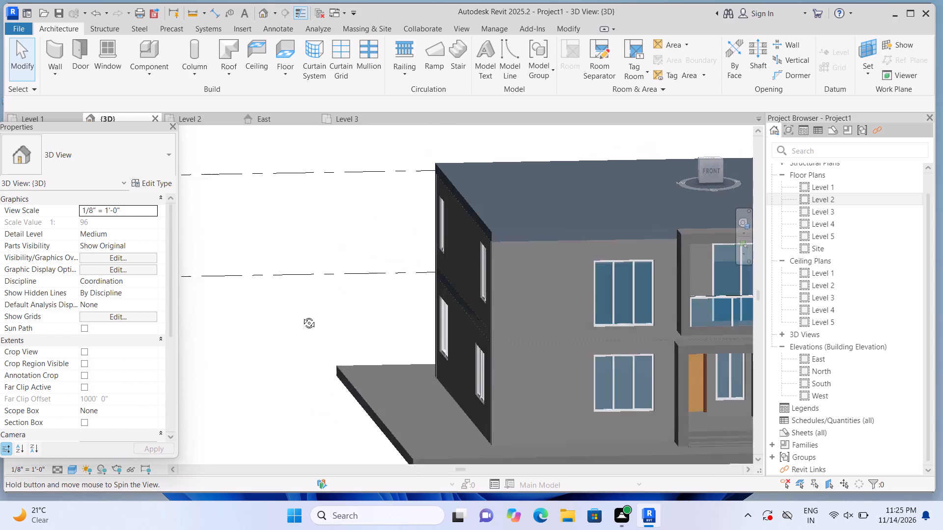
pyautogui.keyDown('shift'); pyautogui.moveTo(302, 316); pyautogui.dragTo(311, 317, button='middle'); pyautogui.keyUp('shift')
pyautogui.moveTo(310, 296); pyautogui.dragTo(177, 228, button='middle')
pyautogui.scroll(-2, 210, 278)
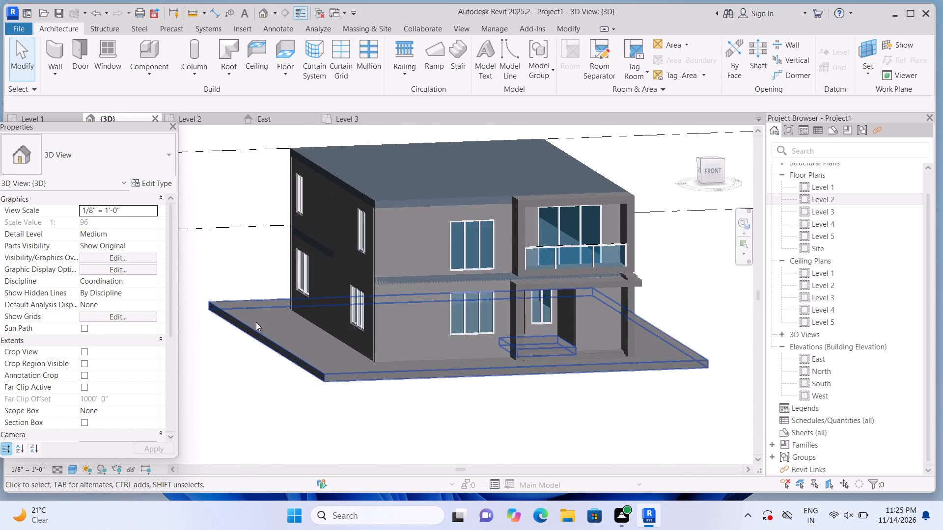
pyautogui.moveTo(350, 359); pyautogui.dragTo(323, 339, button='middle')
pyautogui.scroll(1, 357, 374)
pyautogui.moveTo(358, 374); pyautogui.dragTo(362, 398, button='middle')
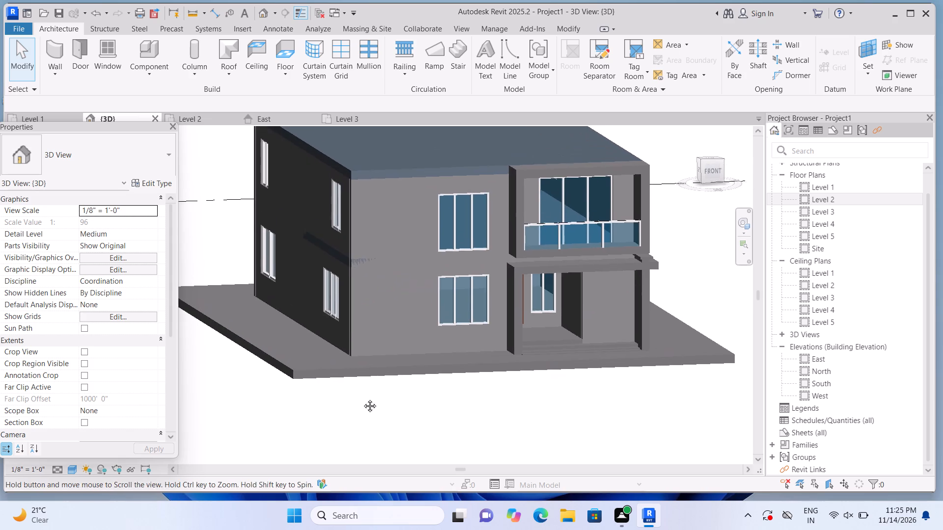
pyautogui.moveTo(362, 398); pyautogui.dragTo(358, 414, button='middle')
pyautogui.scroll(1, 388, 384)
# In the 3D view's front orientation, start an in-place component in the Generic Models category, keeping the default name.
pyautogui.click(708, 172)
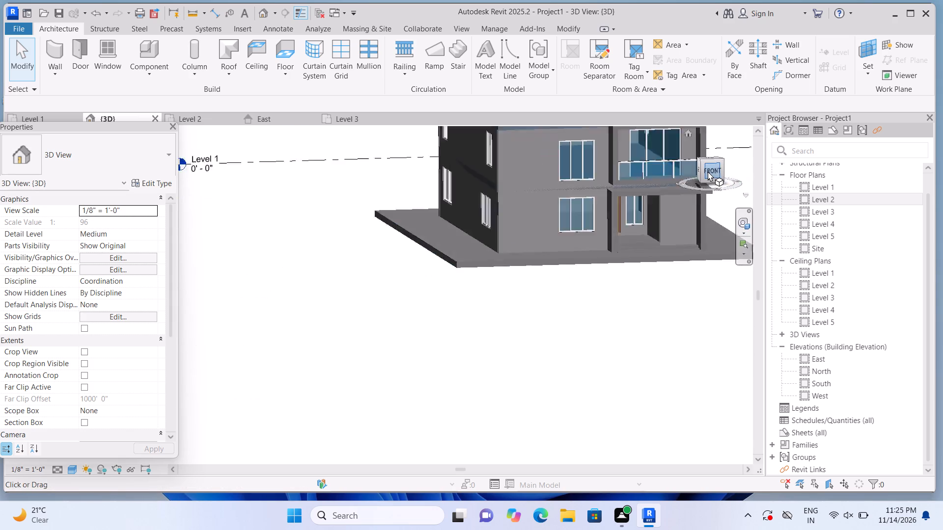
pyautogui.scroll(7, 302, 307)
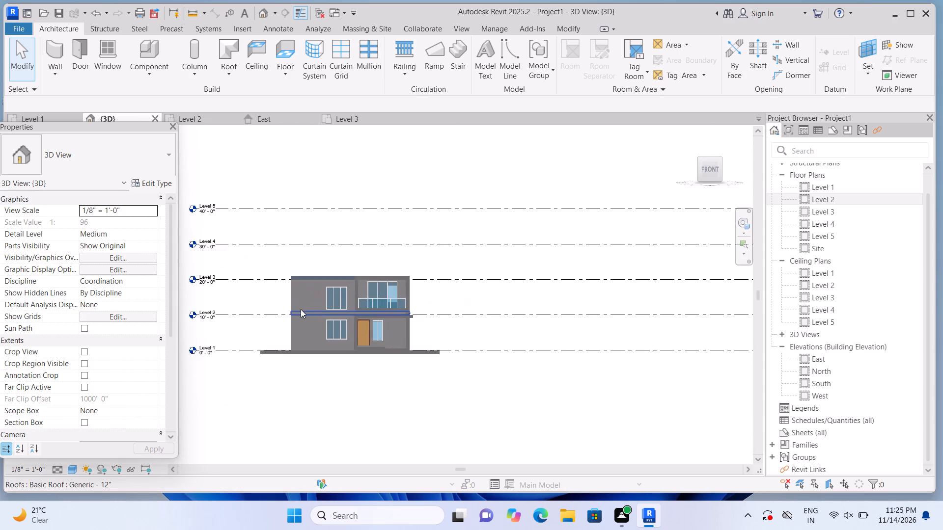
pyautogui.scroll(9, 301, 309)
pyautogui.moveTo(282, 334); pyautogui.dragTo(280, 334, button='middle')
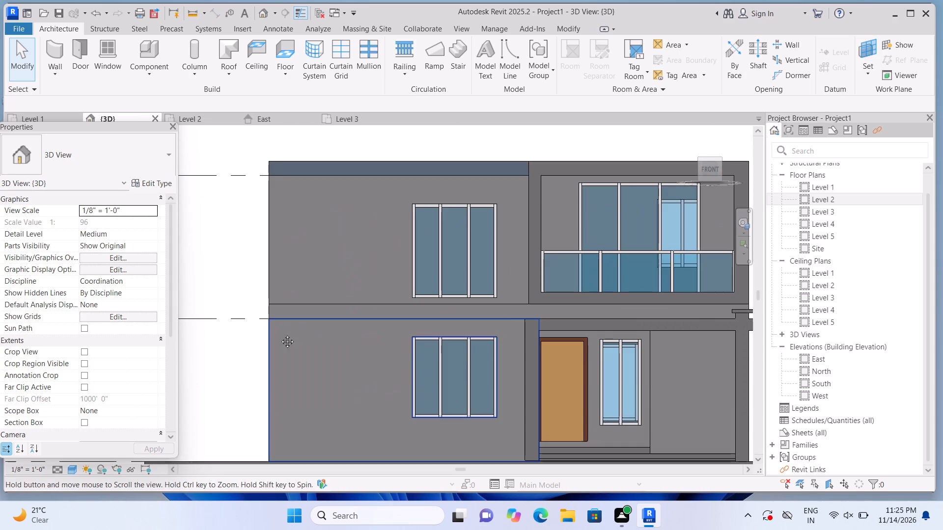
pyautogui.moveTo(280, 334); pyautogui.dragTo(235, 308, button='middle')
pyautogui.scroll(-1, 241, 306)
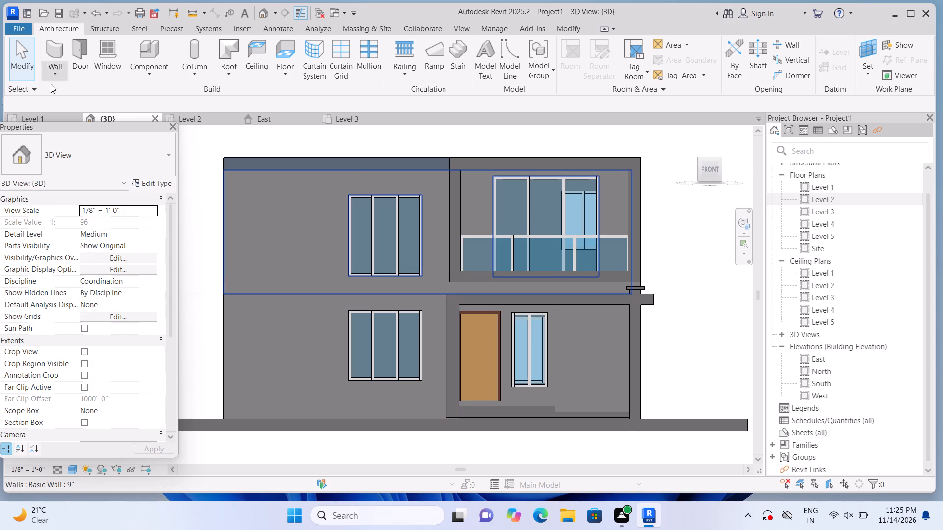
pyautogui.click(155, 75)
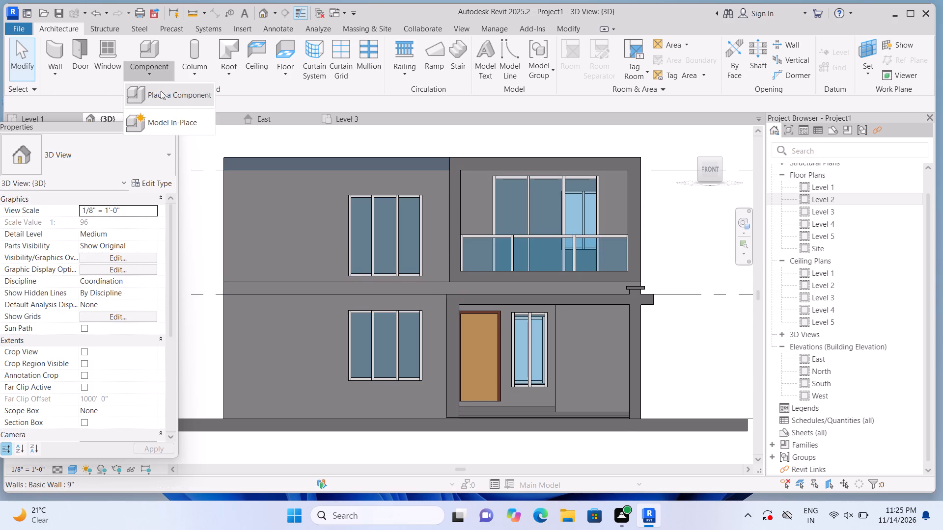
pyautogui.click(171, 119)
pyautogui.scroll(-6, 424, 238)
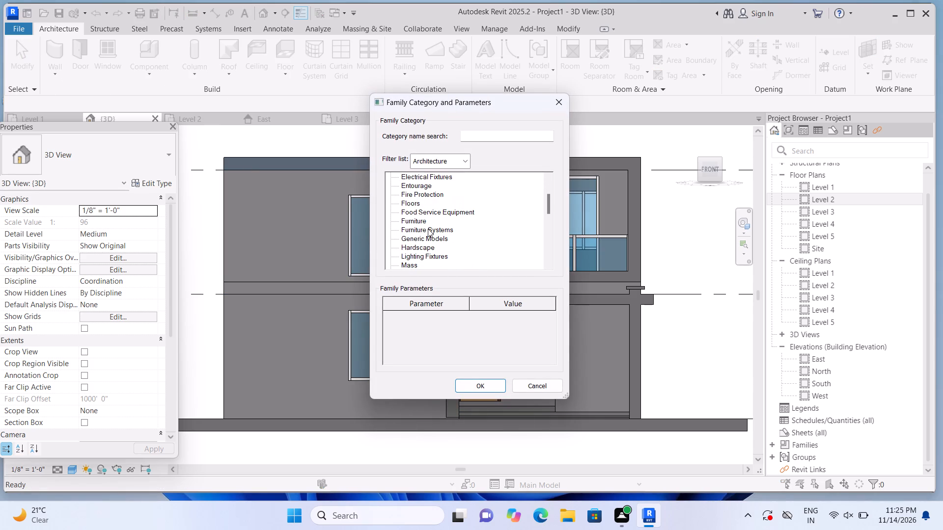
pyautogui.click(434, 236)
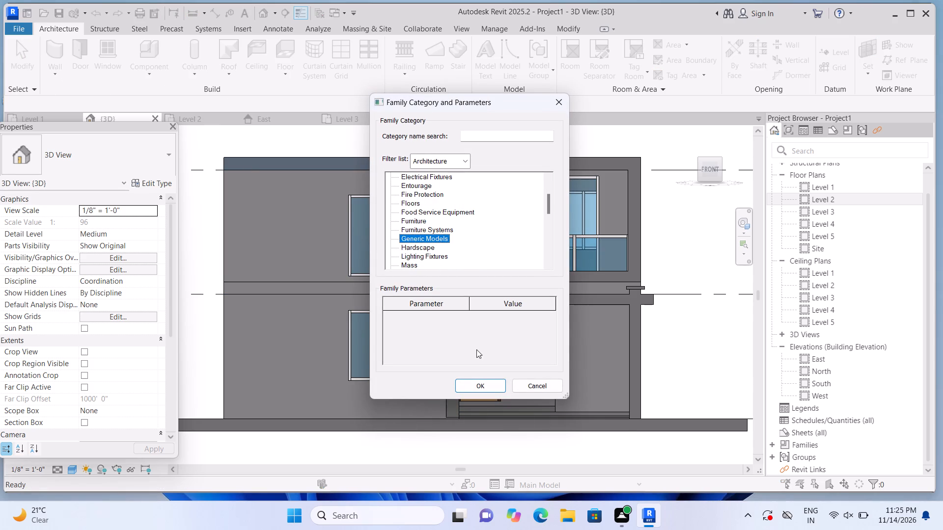
pyautogui.click(485, 382)
pyautogui.click(506, 277)
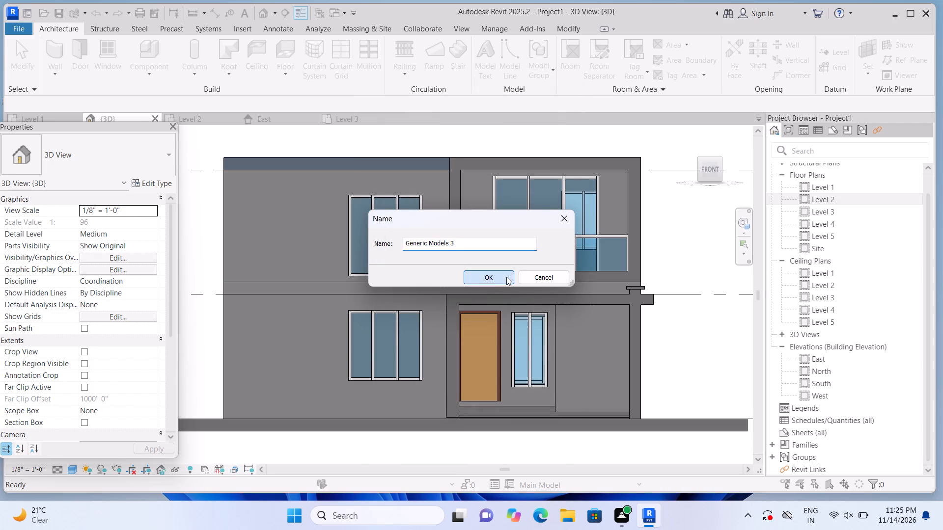
# Extrude a rectangle about 6'-0" by 21'-0" with 1'-0" depth on the front wall's face, from the roof edge to Level 1 beside the plain windows.
pyautogui.click(123, 74)
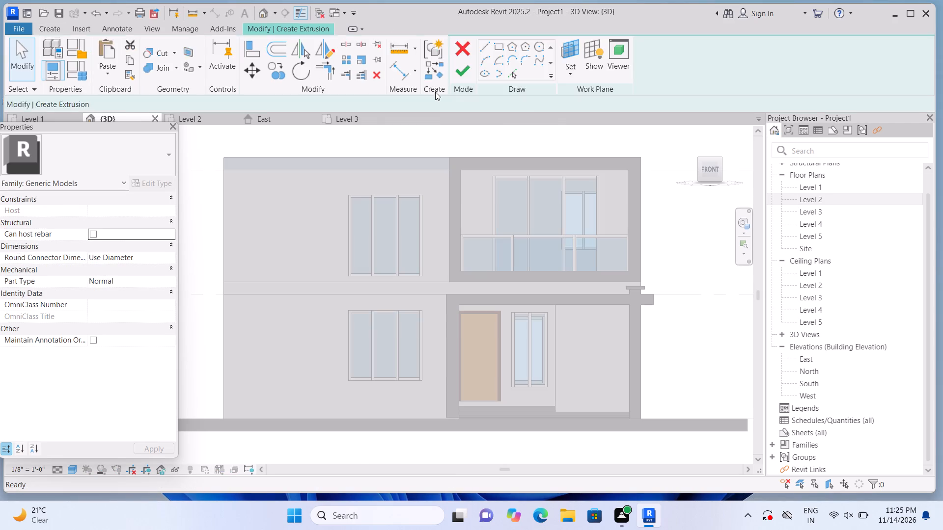
pyautogui.click(644, 73)
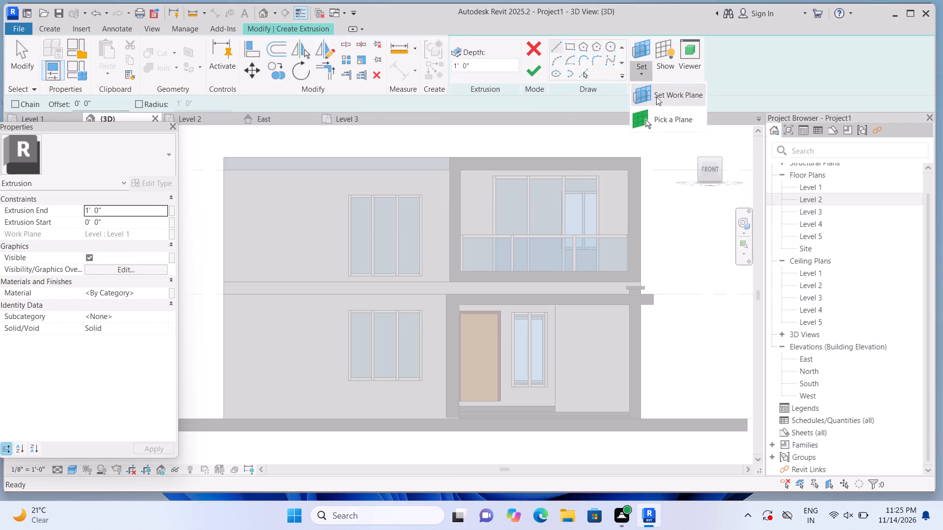
pyautogui.click(660, 116)
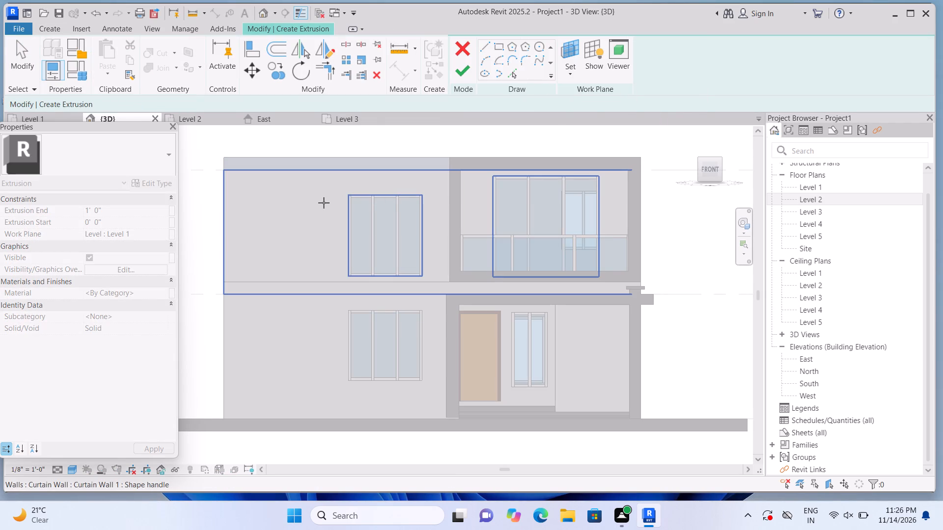
pyautogui.click(324, 203)
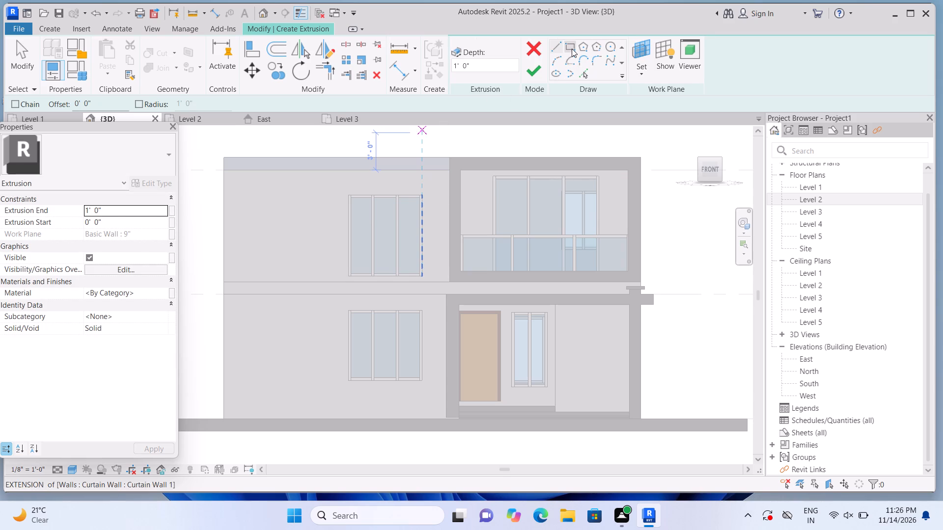
pyautogui.click(573, 44)
pyautogui.scroll(4, 317, 228)
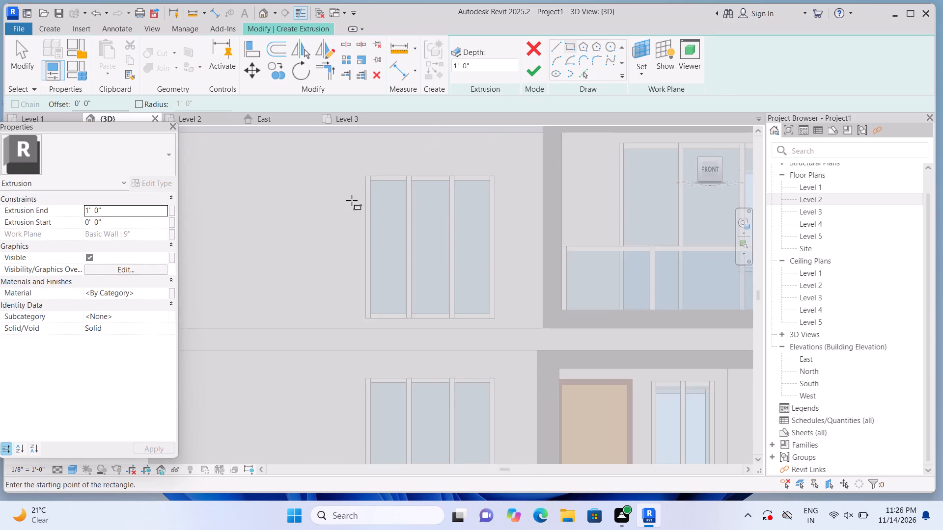
pyautogui.moveTo(353, 200); pyautogui.dragTo(357, 310, button='middle')
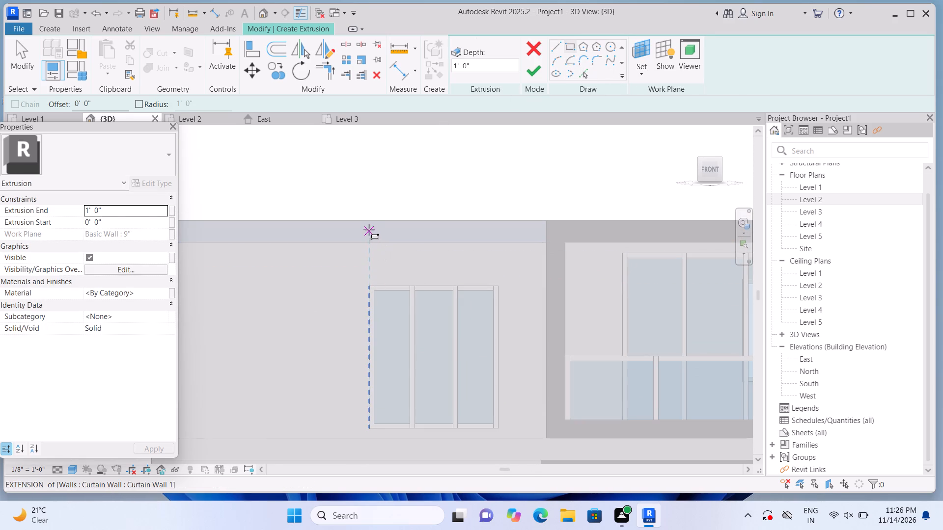
pyautogui.click(370, 218)
pyautogui.moveTo(309, 326); pyautogui.dragTo(404, 143, button='middle')
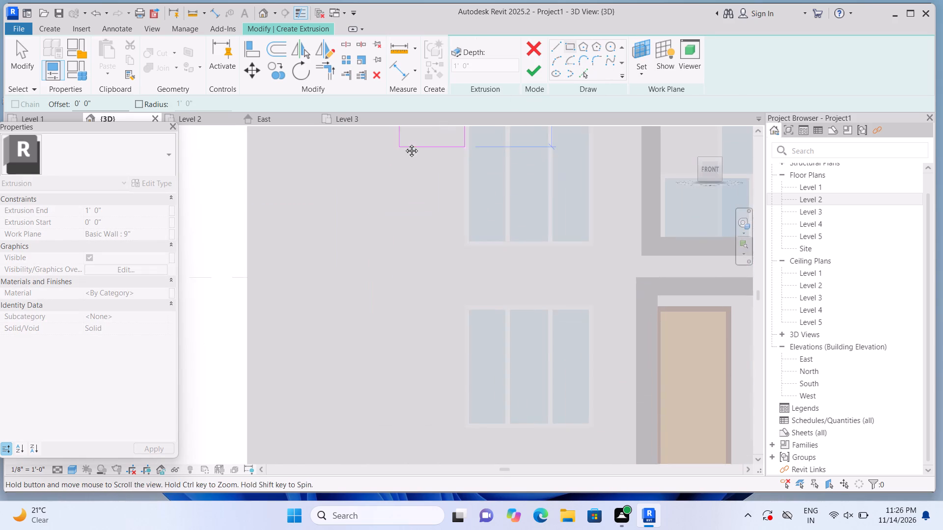
pyautogui.moveTo(404, 143); pyautogui.dragTo(404, 143, button='middle')
pyautogui.moveTo(351, 357); pyautogui.dragTo(300, 178, button='middle')
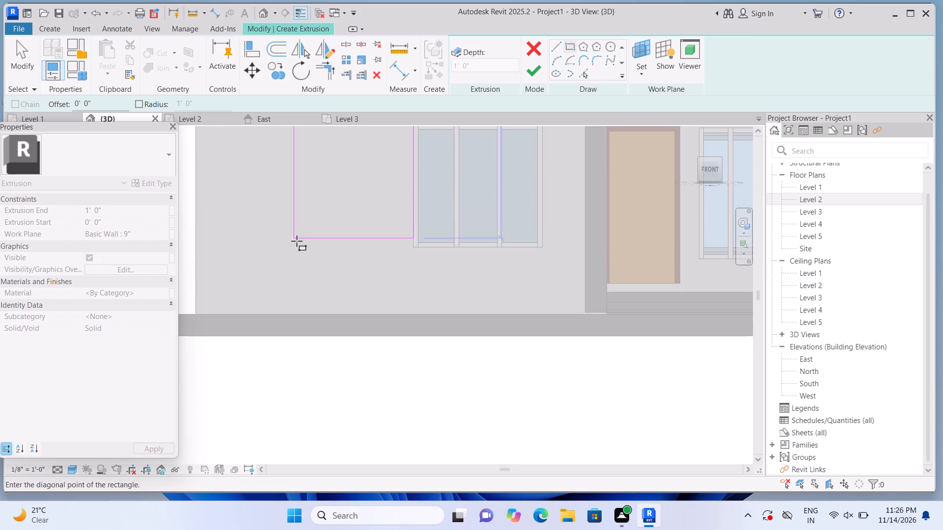
pyautogui.click(238, 313)
pyautogui.scroll(-8, 251, 321)
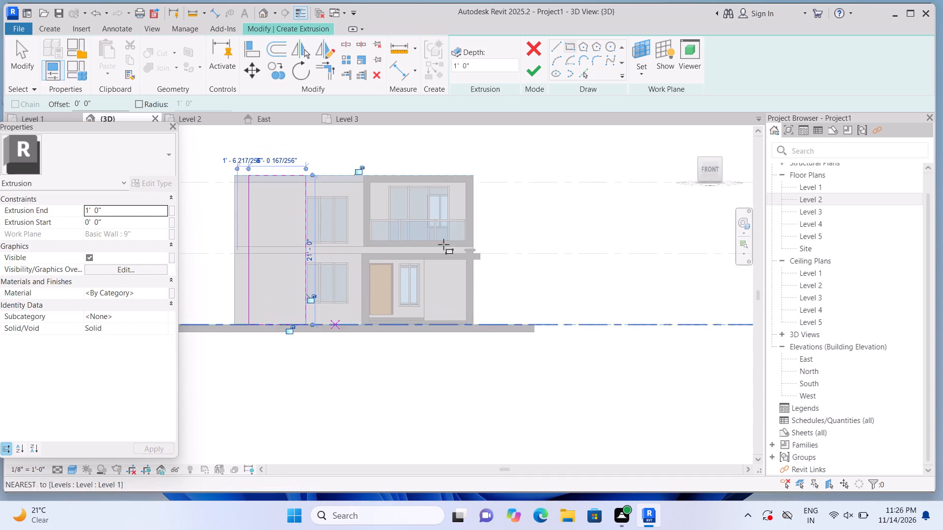
pyautogui.click(526, 72)
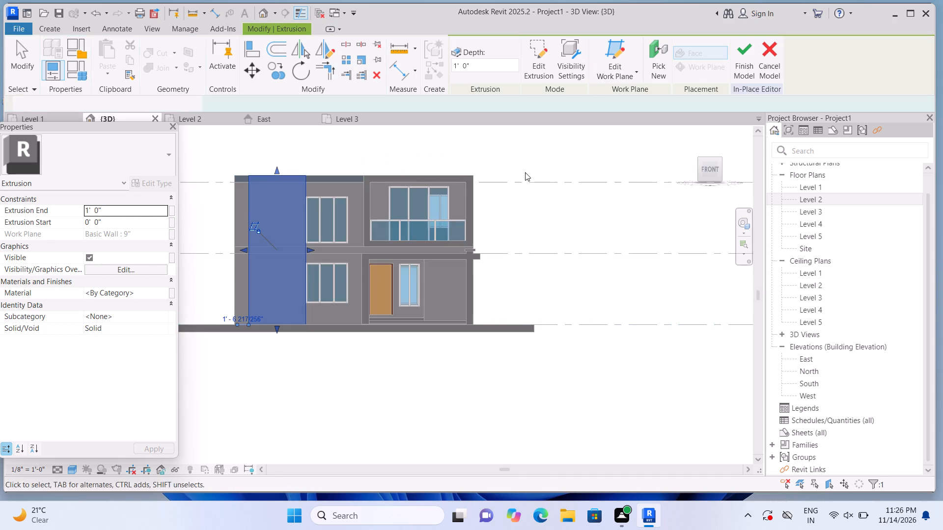
# Stretch the extrusion's top above the roof to about two-thirds of the way from Level 3 to Level 4, and deselect it.
pyautogui.moveTo(530, 172); pyautogui.dragTo(582, 226, button='middle')
pyautogui.scroll(2, 261, 278)
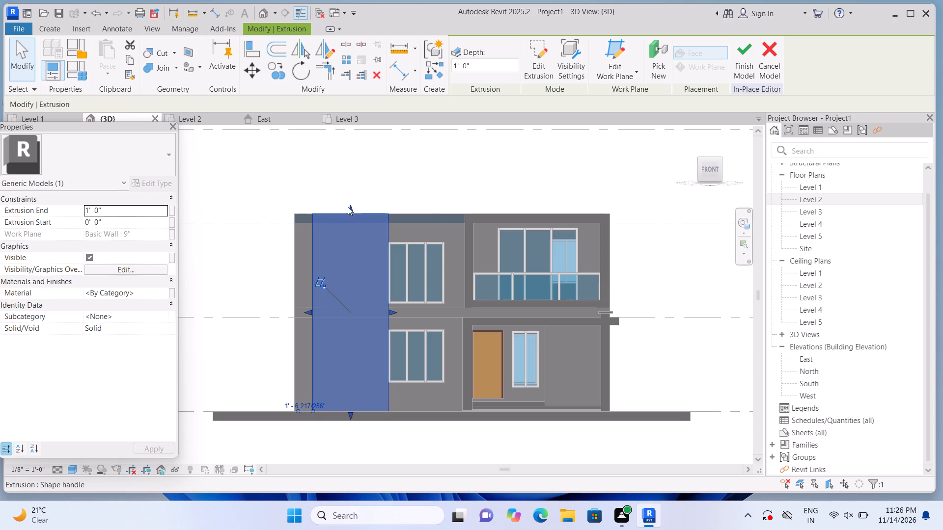
pyautogui.moveTo(350, 209); pyautogui.dragTo(356, 181)
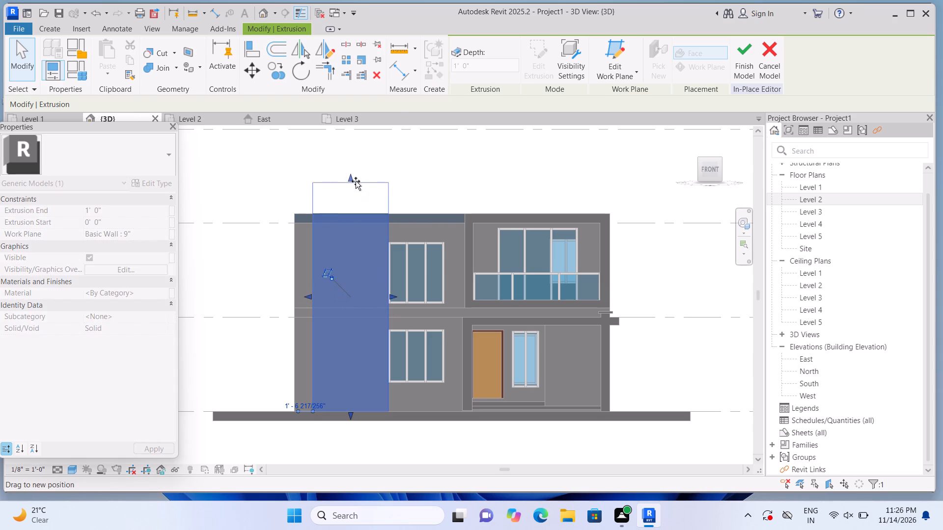
pyautogui.moveTo(356, 181); pyautogui.dragTo(358, 173)
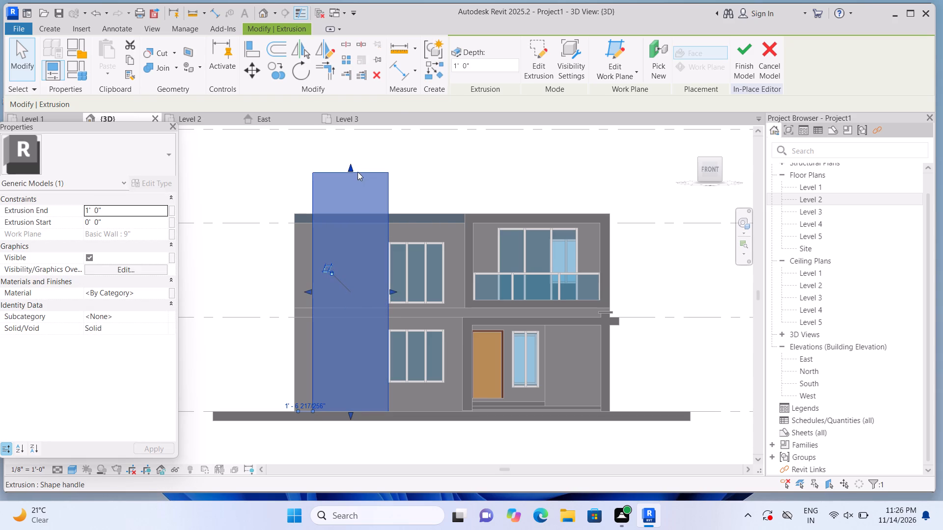
pyautogui.click(349, 166)
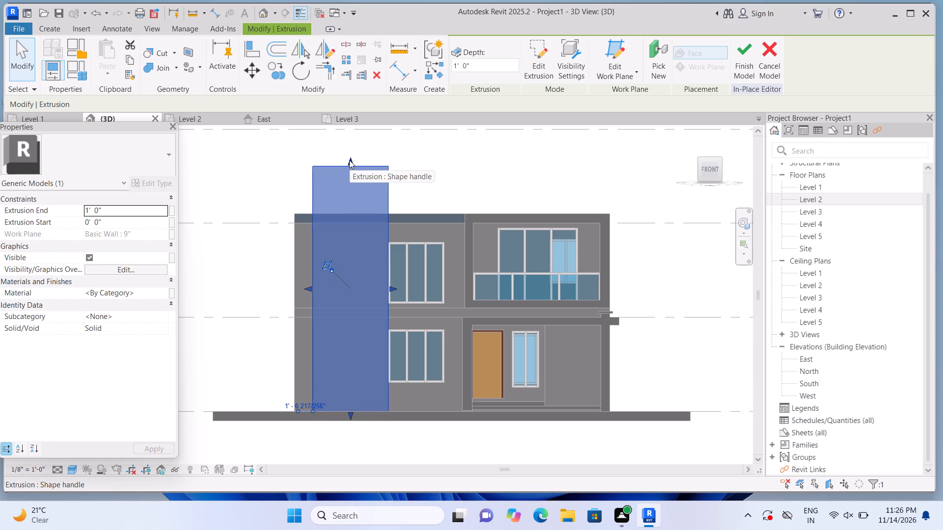
pyautogui.doubleClick(349, 160)
pyautogui.click(349, 154)
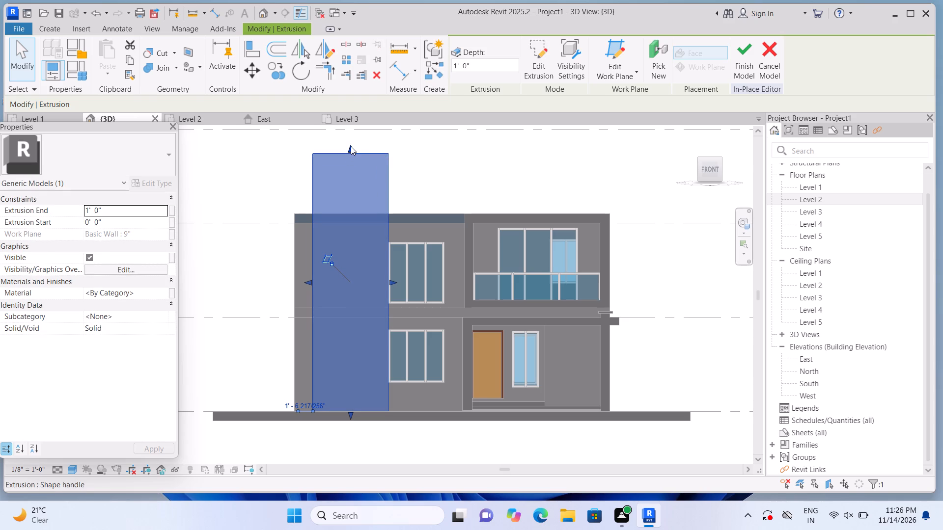
pyautogui.moveTo(351, 146); pyautogui.dragTo(353, 160)
pyautogui.scroll(-3, 354, 159)
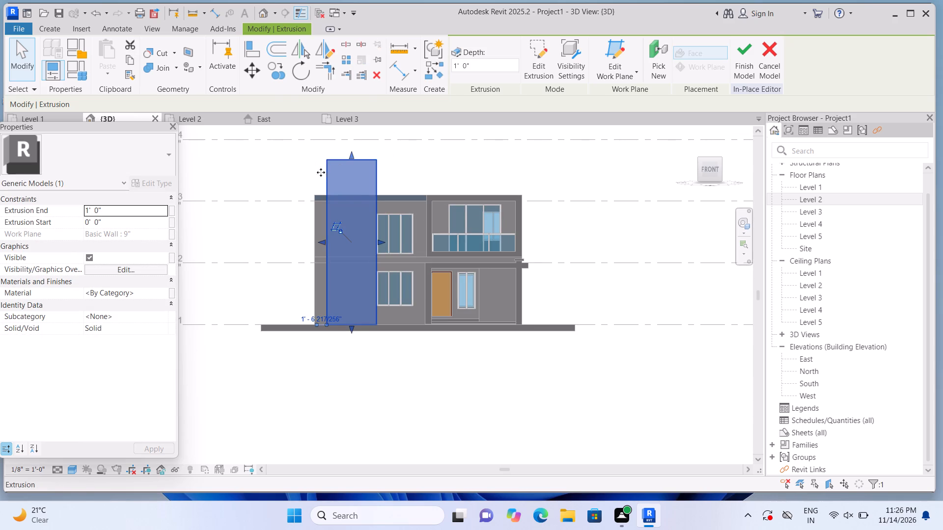
pyautogui.click(310, 170)
# Set the tall block's extrusion end to 2'-5" and deselect it.
pyautogui.scroll(1, 394, 178)
pyautogui.click(370, 184)
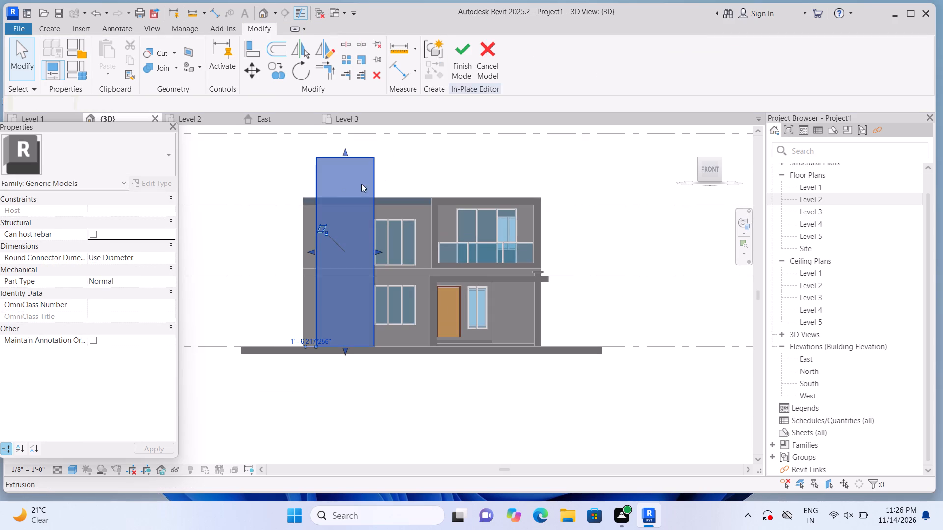
pyautogui.click(147, 210)
pyautogui.press('BackSpace')
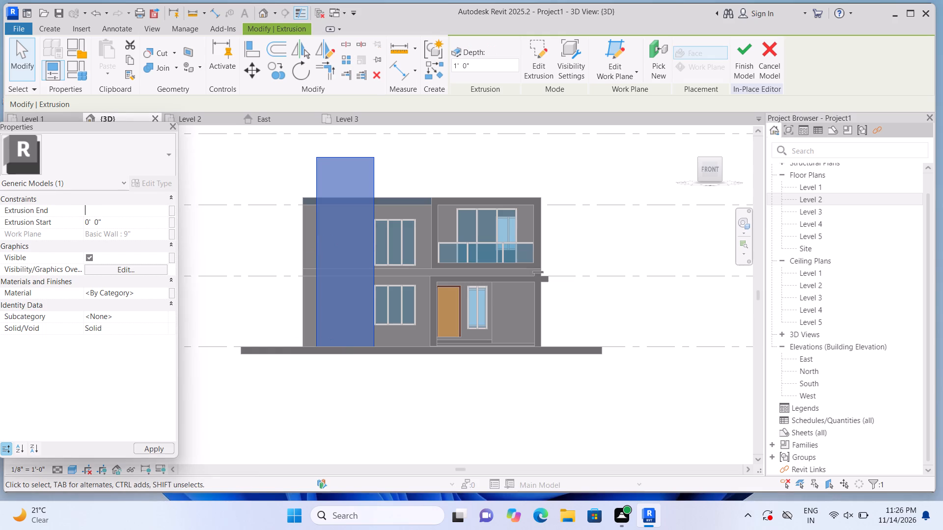
pyautogui.write("2'5")
pyautogui.hotkey('shift', '"')
pyautogui.press('Return')
pyautogui.click(191, 231)
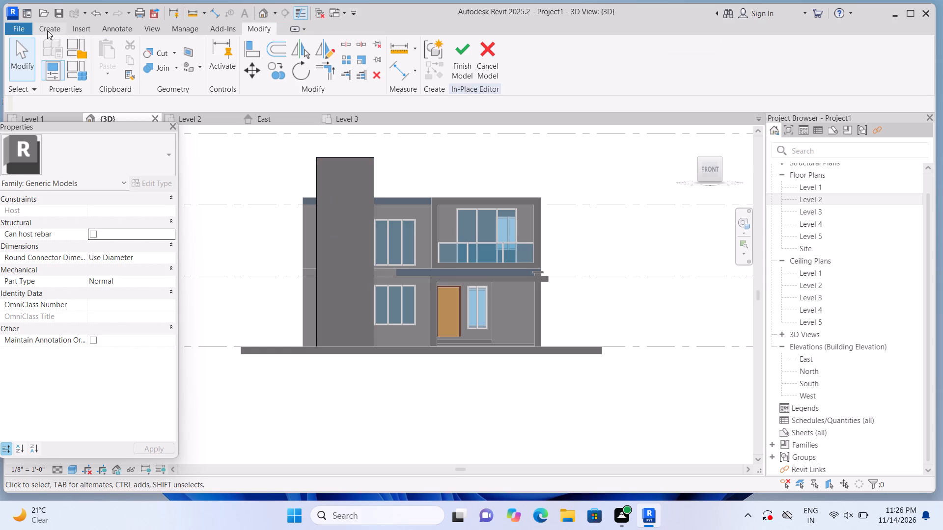
# Start a void extrusion on the tall block's front face and sketch an inset rectangle about 24'-6" high, using a 2" offset.
pyautogui.click(48, 29)
pyautogui.click(254, 66)
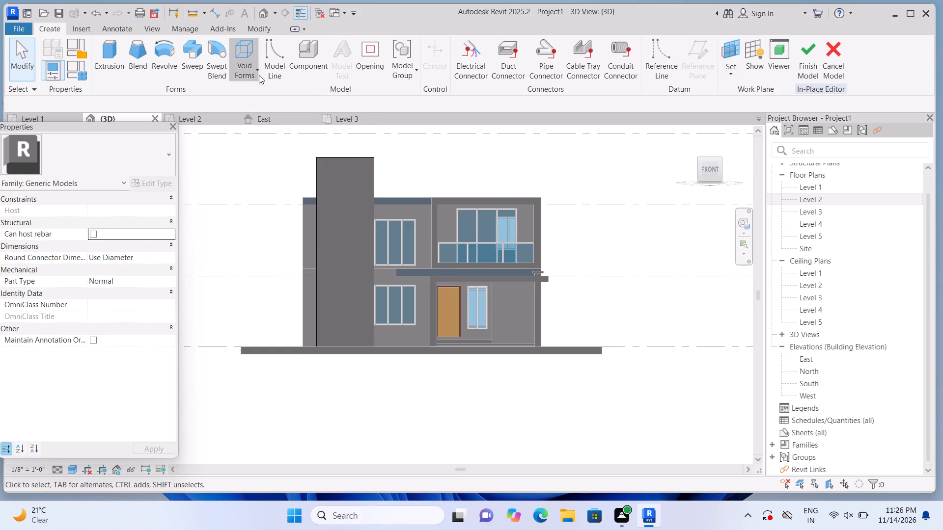
pyautogui.click(264, 92)
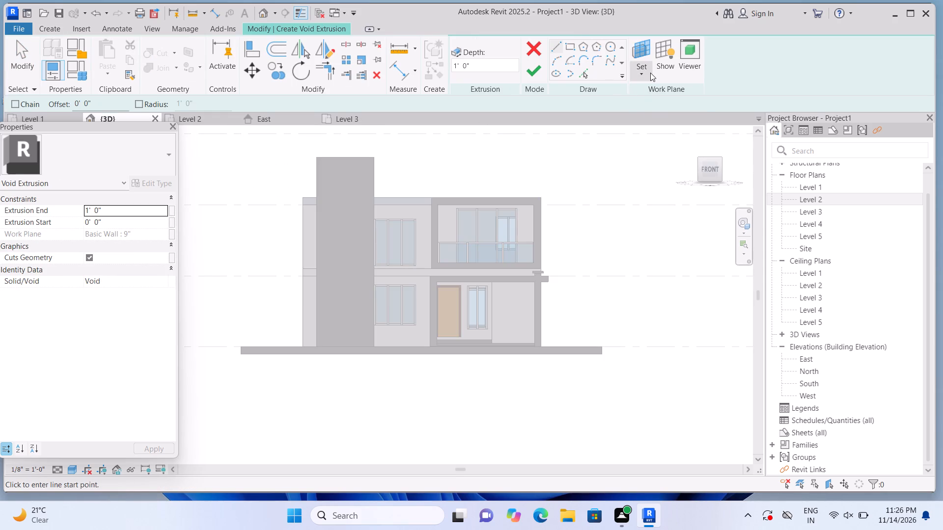
pyautogui.click(650, 73)
pyautogui.click(669, 112)
pyautogui.click(335, 227)
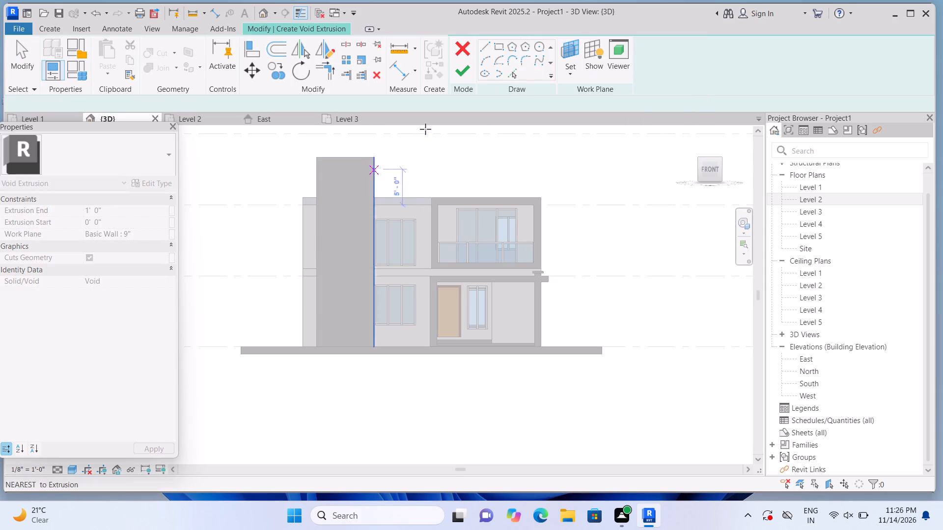
pyautogui.click(569, 44)
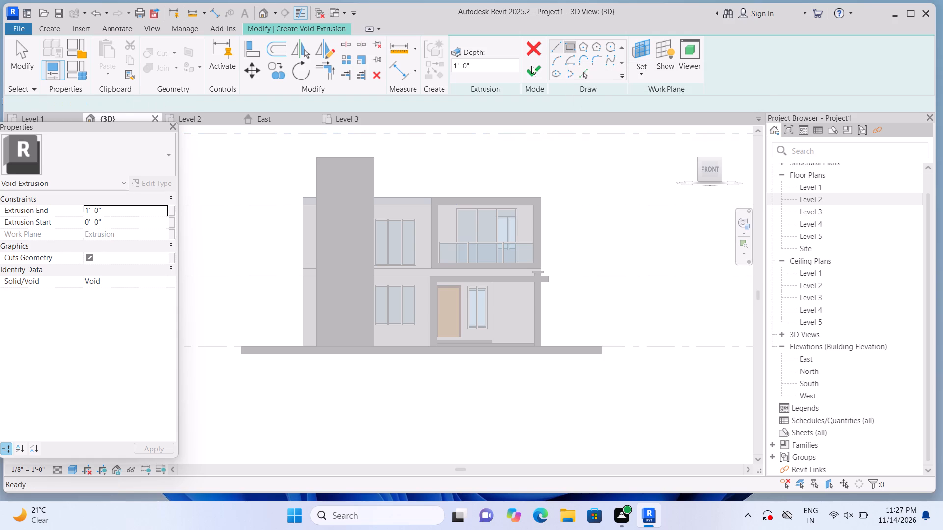
pyautogui.click(105, 104)
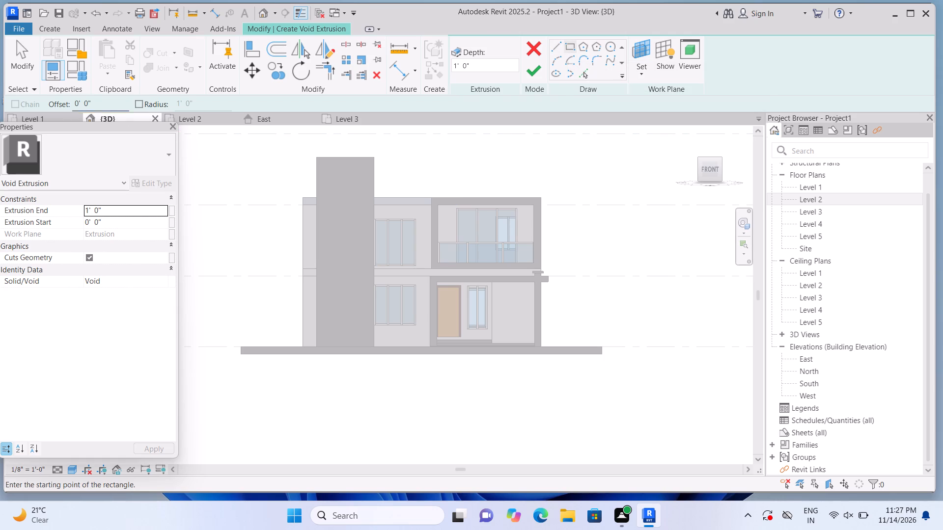
pyautogui.press('BackSpace')
pyautogui.press('BackSpace')
pyautogui.press('BackSpace')
pyautogui.press('BackSpace')
pyautogui.press('BackSpace')
pyautogui.press('BackSpace')
pyautogui.press('BackSpace')
pyautogui.press('BackSpace')
pyautogui.press('BackSpace')
pyautogui.press('BackSpace')
pyautogui.write('2"')
pyautogui.press('Return')
pyautogui.click(573, 46)
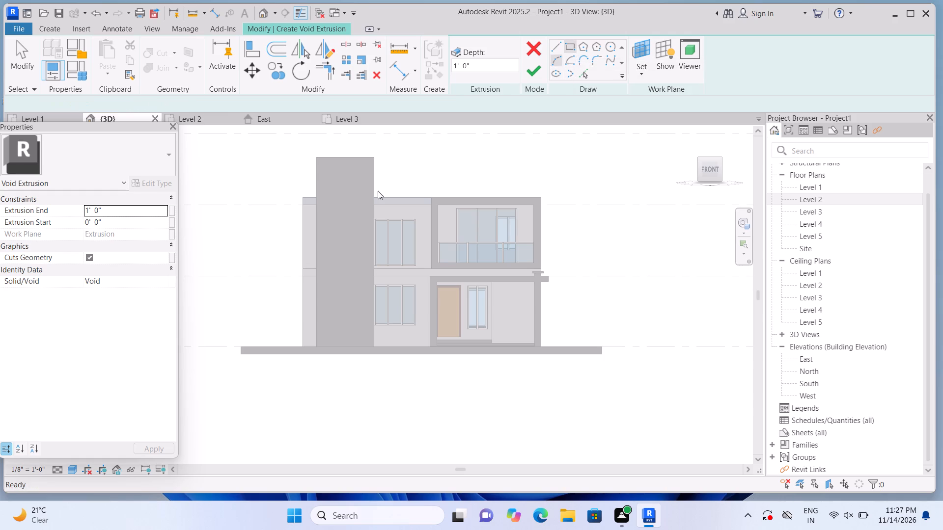
pyautogui.scroll(4, 318, 216)
pyautogui.moveTo(334, 161); pyautogui.dragTo(336, 207, button='middle')
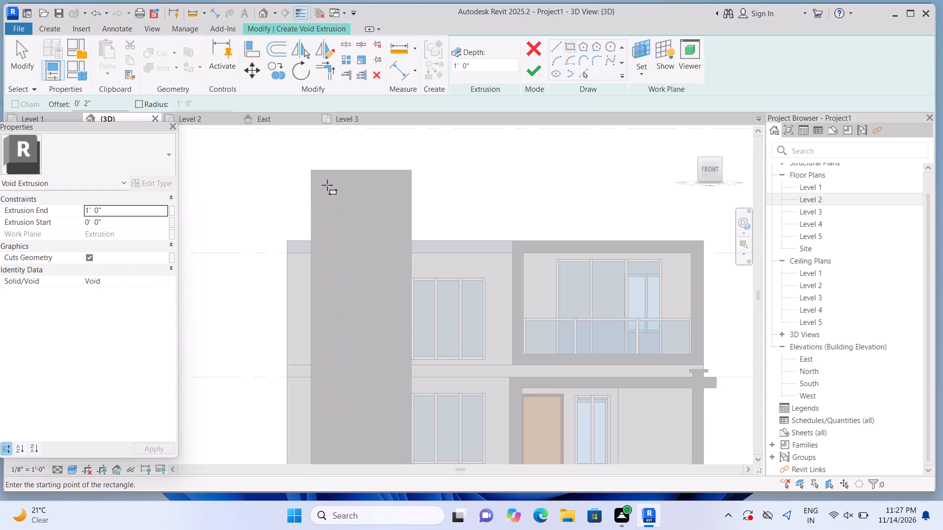
pyautogui.click(325, 186)
pyautogui.moveTo(388, 376); pyautogui.dragTo(385, 212, button='middle')
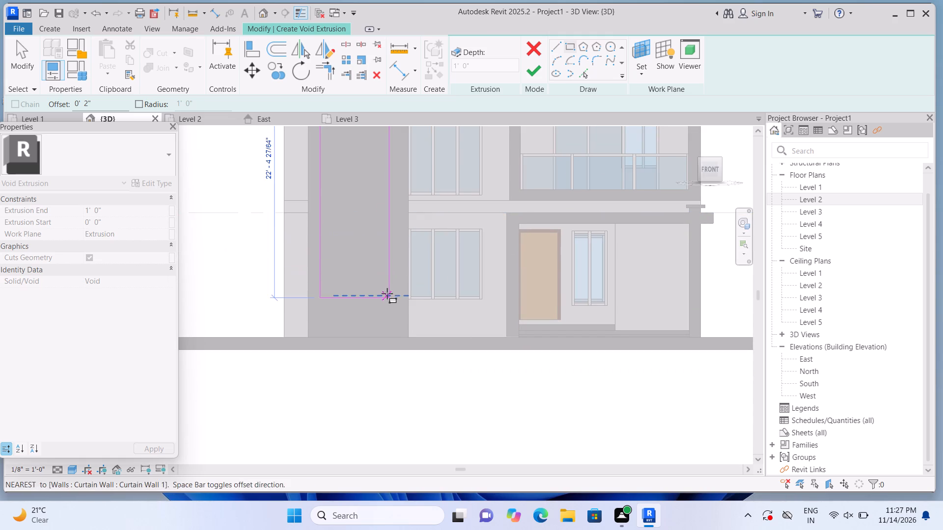
pyautogui.click(391, 324)
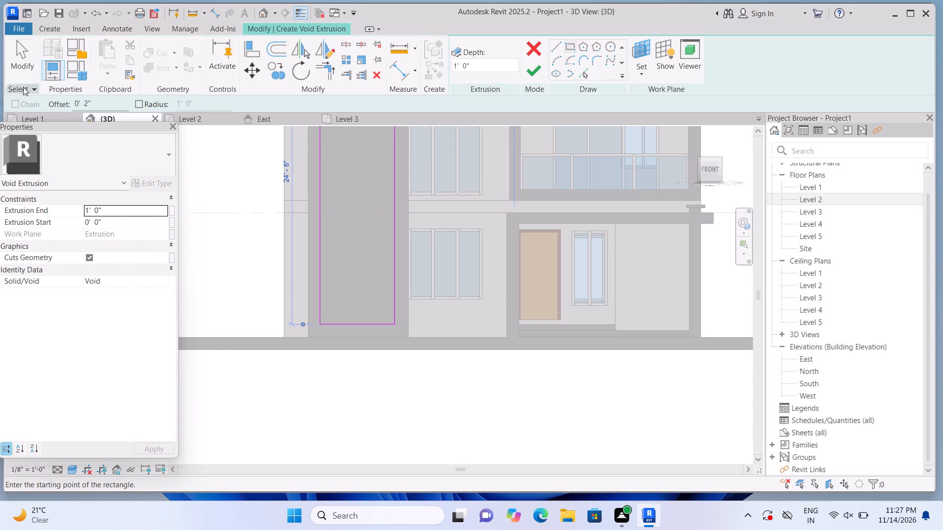
# Set the void's extrusion end to 1'-5", finish the sketch to cut the recess into the tall block, and deselect it.
pyautogui.click(144, 207)
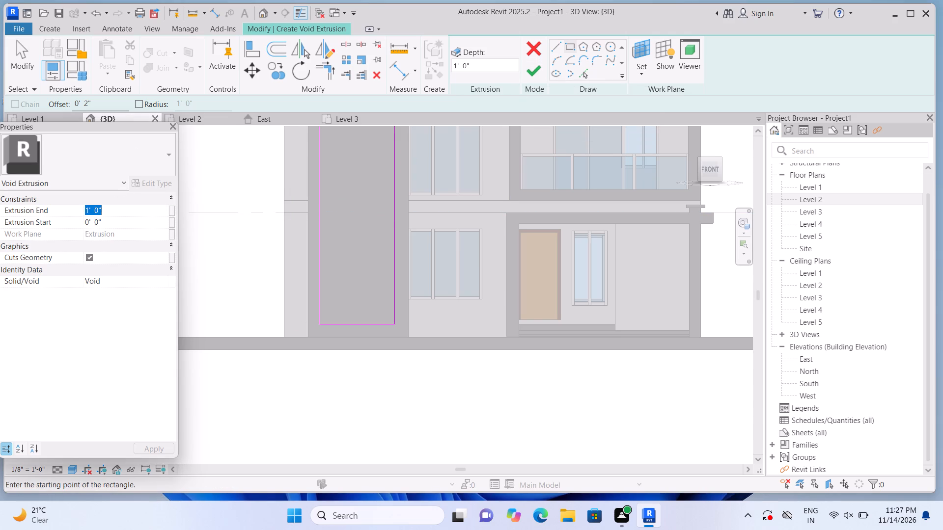
pyautogui.press('BackSpace')
pyautogui.write("1'")
pyautogui.press('5')
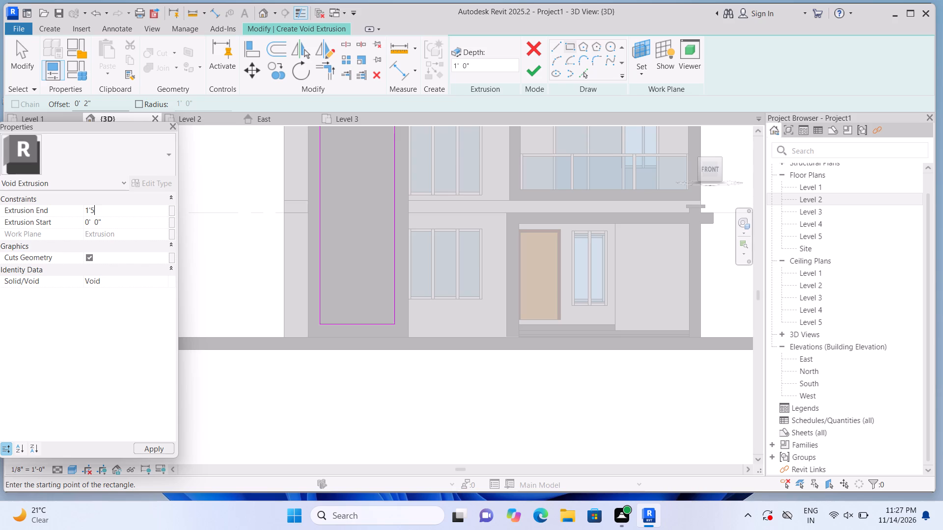
pyautogui.hotkey('shift', '"')
pyautogui.press('Return')
pyautogui.click(533, 77)
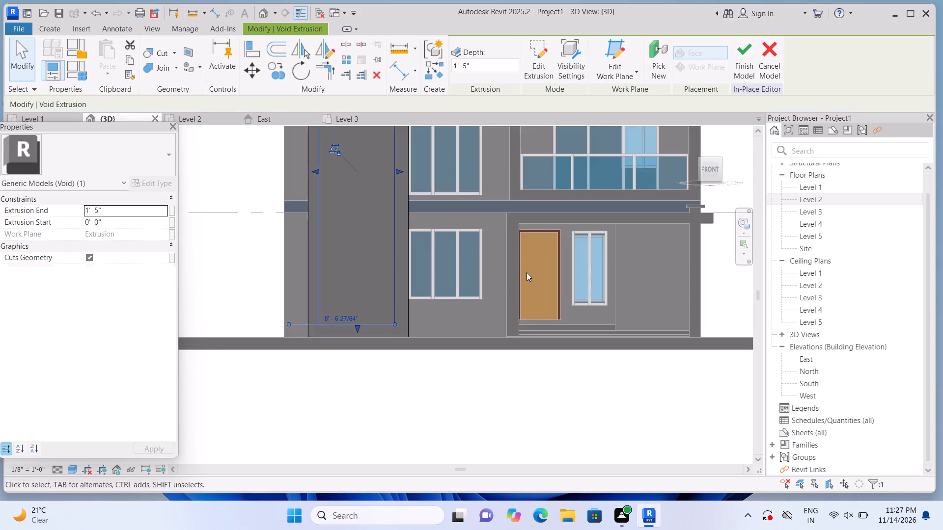
pyautogui.scroll(-3, 526, 277)
pyautogui.click(319, 286)
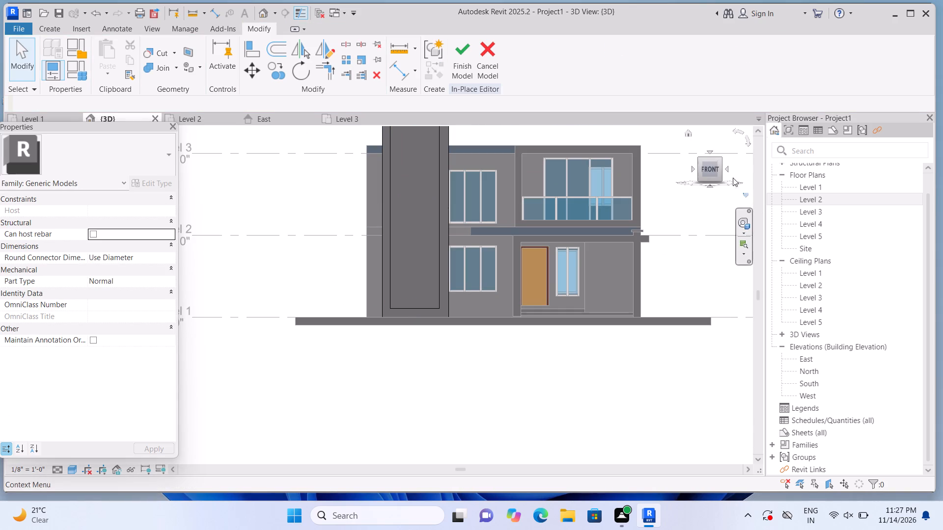
# Examine the recessed tall block in the home view and from the building's front.
pyautogui.click(688, 132)
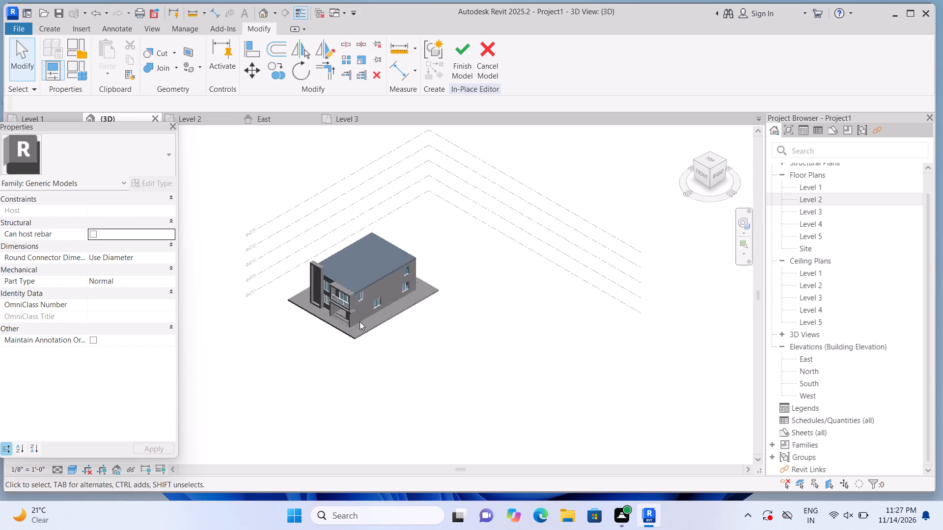
pyautogui.scroll(9, 219, 338)
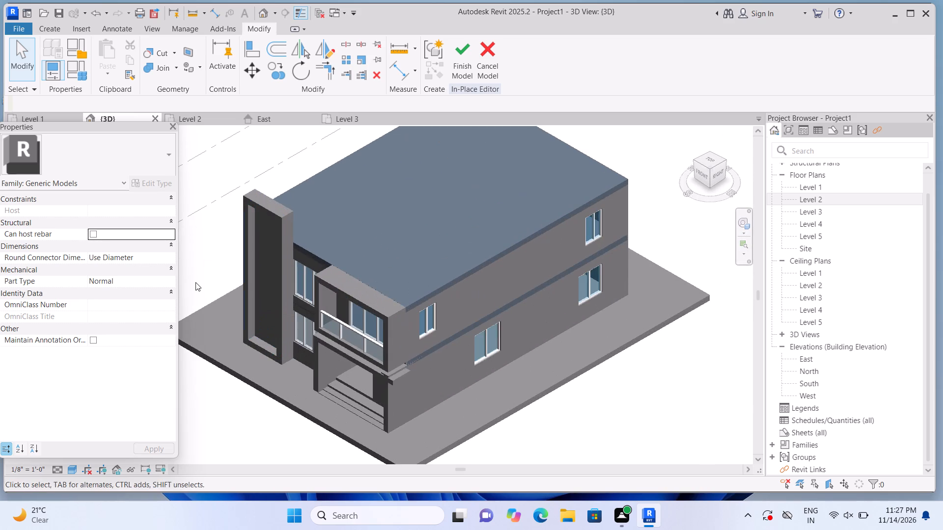
pyautogui.scroll(-1, 195, 281)
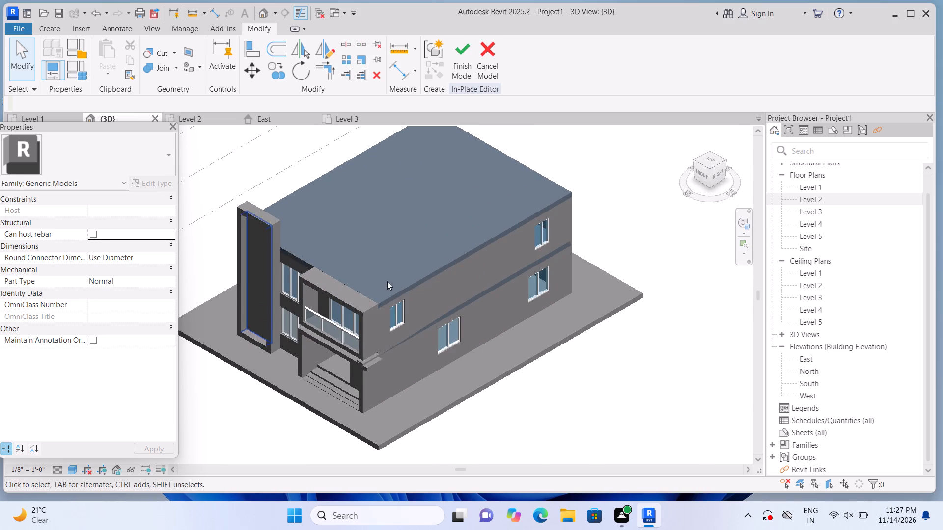
pyautogui.click(704, 173)
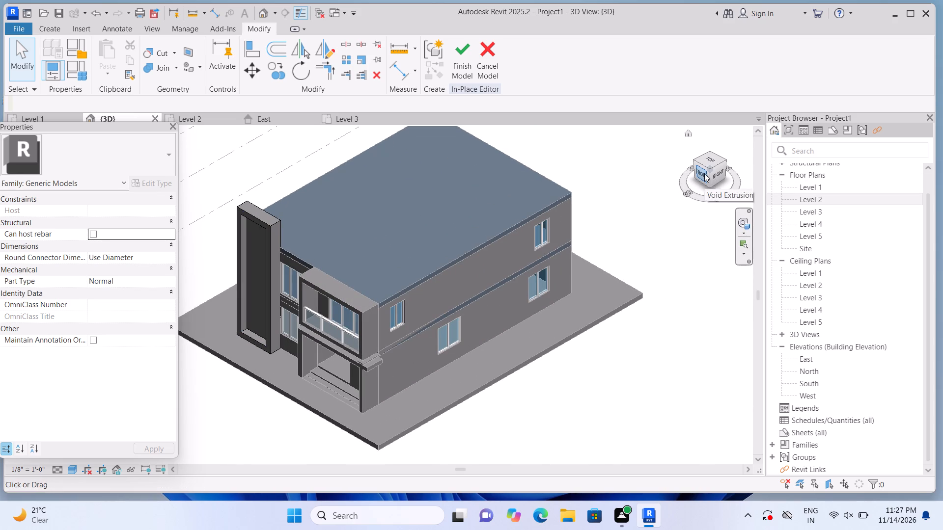
pyautogui.scroll(3, 277, 324)
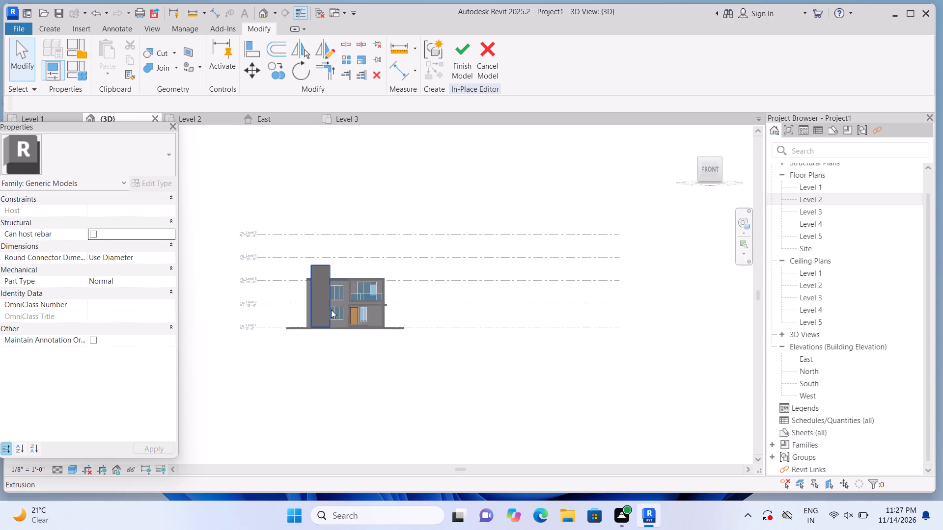
pyautogui.scroll(11, 331, 310)
pyautogui.moveTo(346, 283); pyautogui.dragTo(363, 304, button='middle')
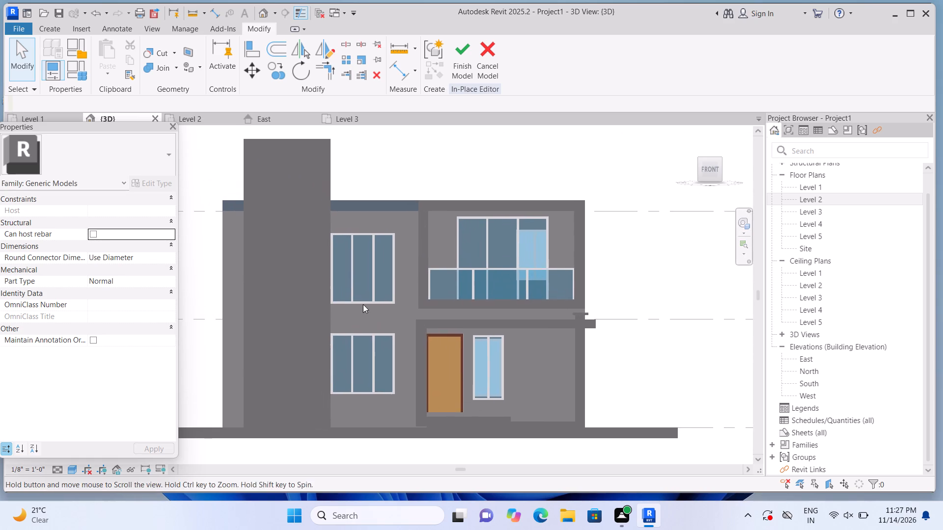
pyautogui.moveTo(363, 303); pyautogui.dragTo(367, 272, button='middle')
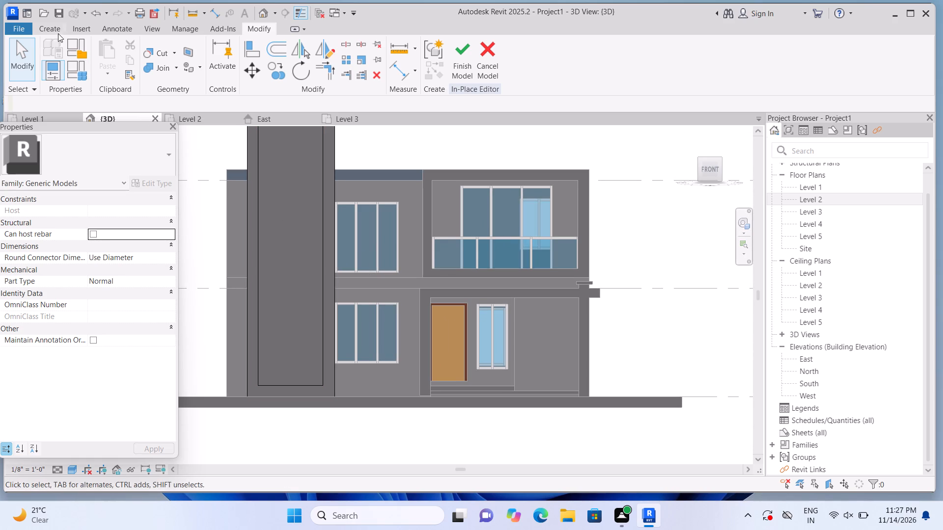
# Start a solid extrusion on the front wall plane and sketch a rectangle about 6'-9" by 8" directly above the upper plain window.
pyautogui.click(57, 33)
pyautogui.click(105, 55)
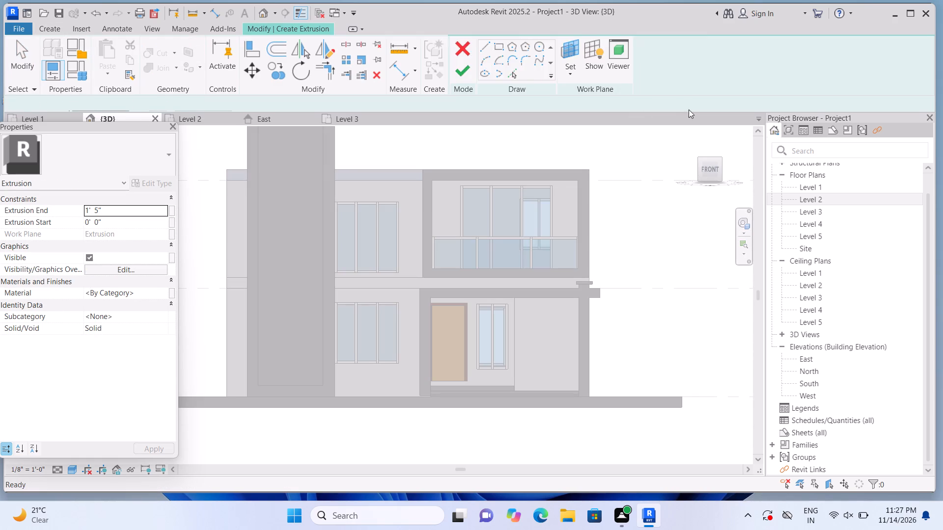
pyautogui.click(643, 77)
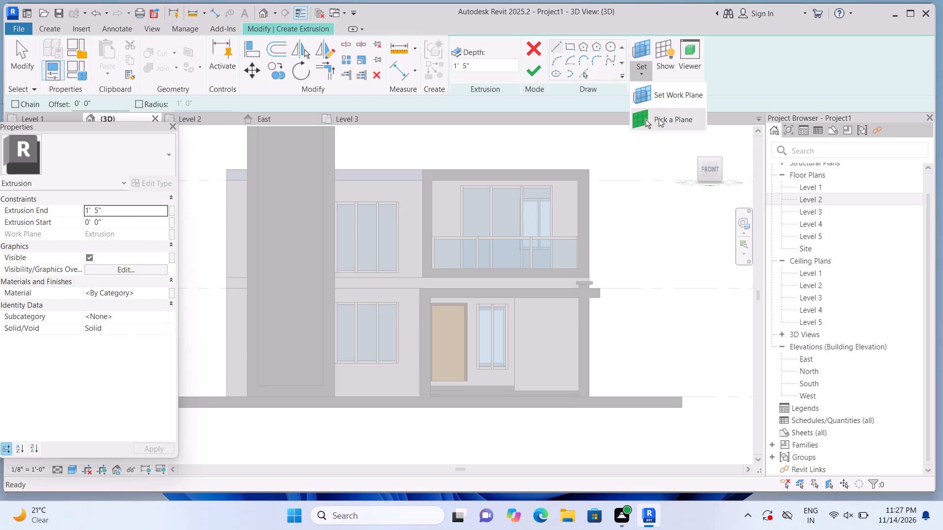
pyautogui.click(659, 118)
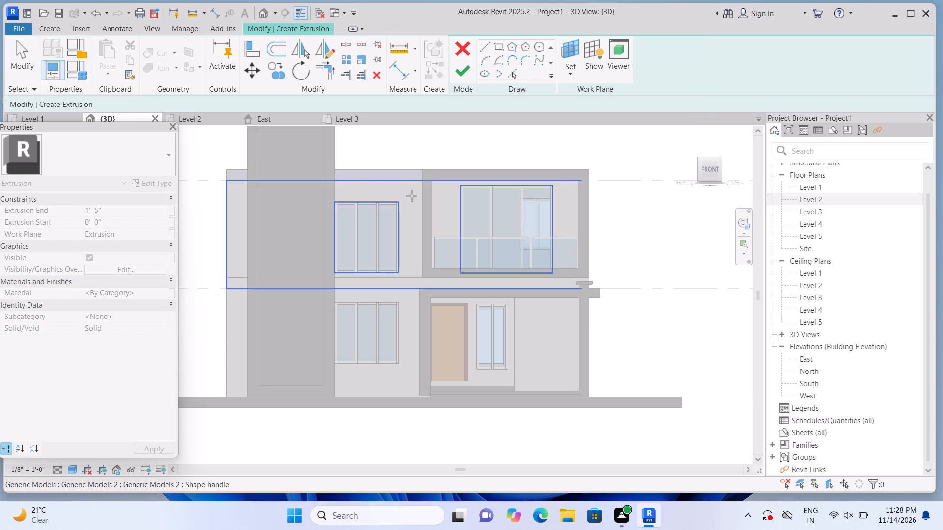
pyautogui.click(411, 196)
pyautogui.click(569, 45)
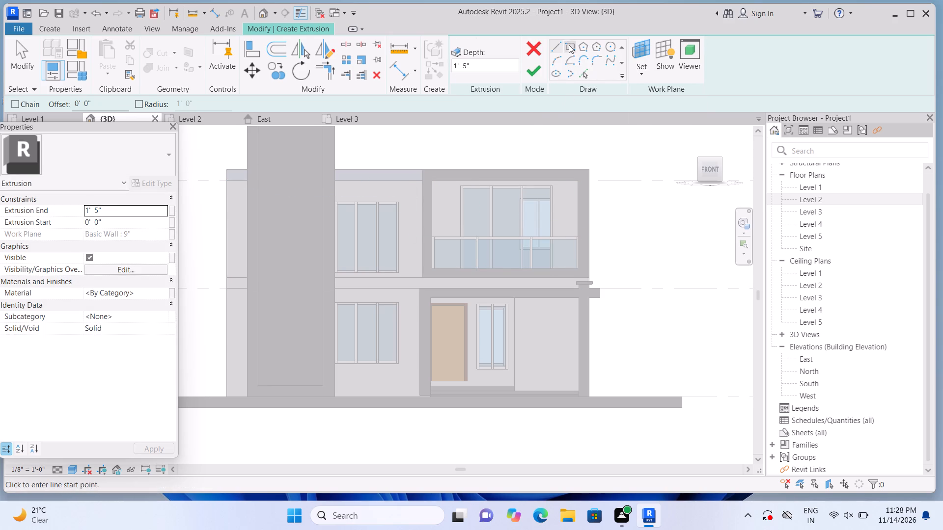
pyautogui.scroll(5, 442, 179)
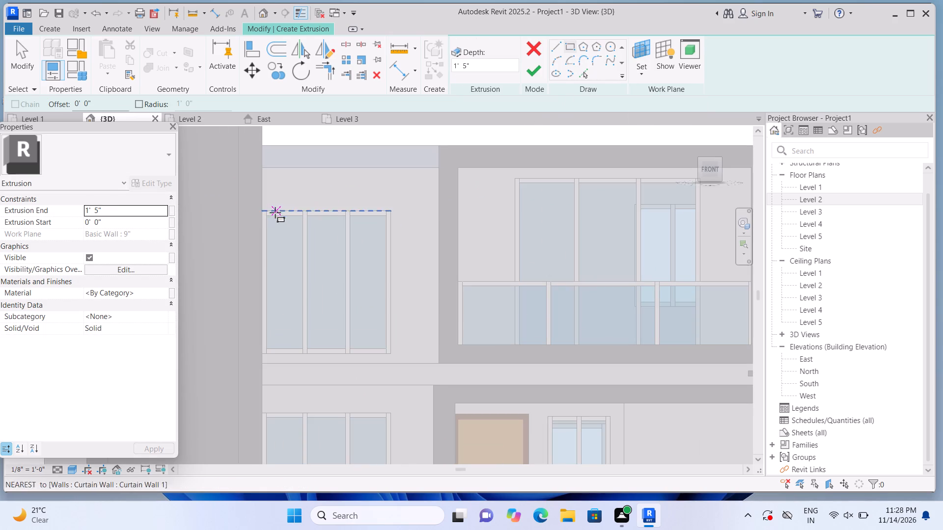
pyautogui.click(264, 208)
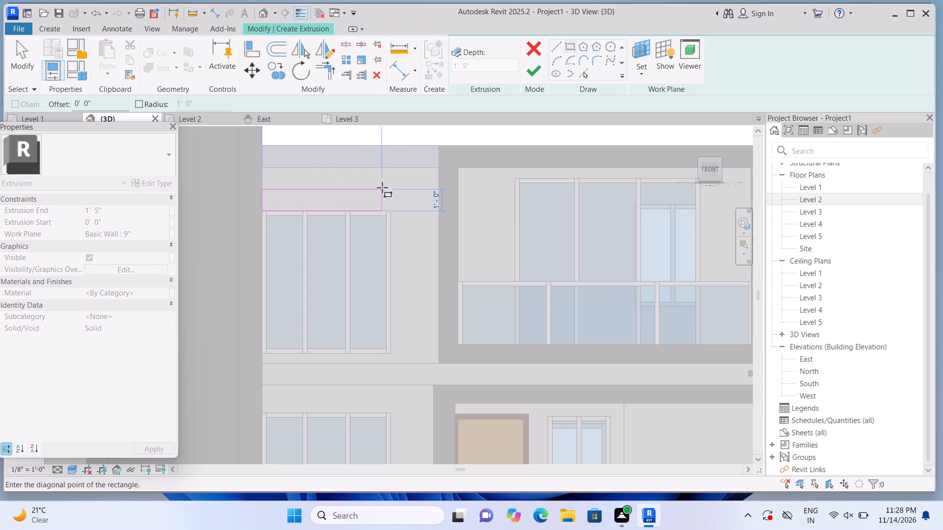
pyautogui.click(409, 193)
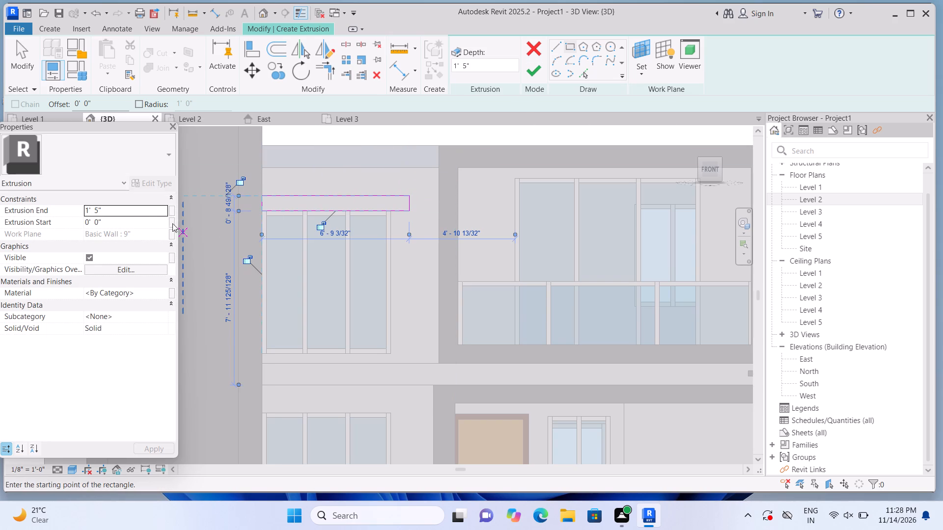
# Set the upper window slab's extrusion end to 1'-0", finish the sketch, and deselect the slab.
pyautogui.click(152, 208)
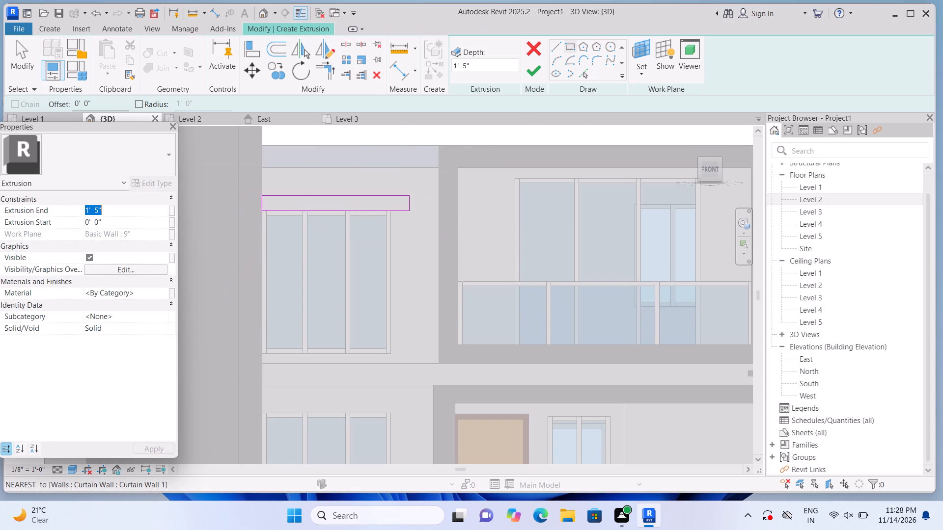
pyautogui.press('BackSpace')
pyautogui.write("1'")
pyautogui.press('Return')
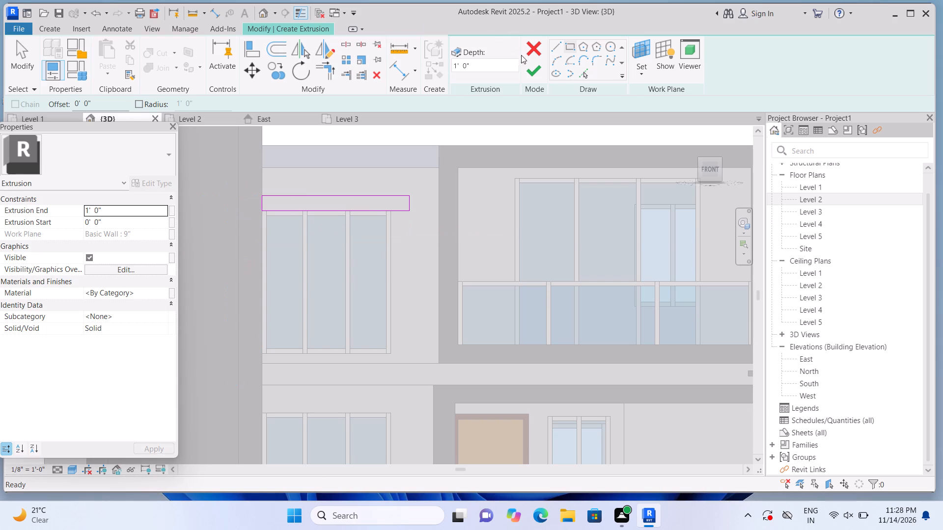
pyautogui.click(526, 75)
pyautogui.click(486, 138)
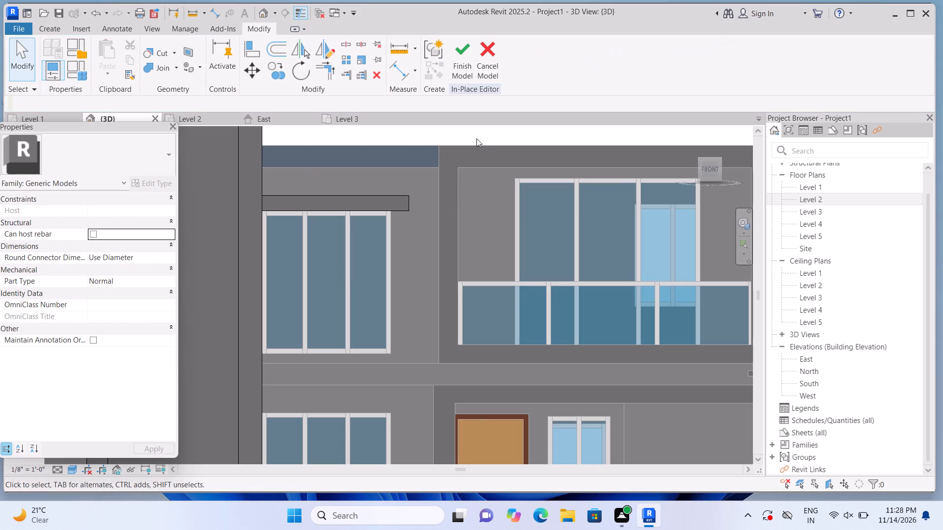
# Extrude a narrow vertical strip 1'-0" from the front wall, about 8'-8" high, beside the upper window and down from its slab.
pyautogui.moveTo(468, 135); pyautogui.dragTo(465, 119, button='middle')
pyautogui.click(50, 28)
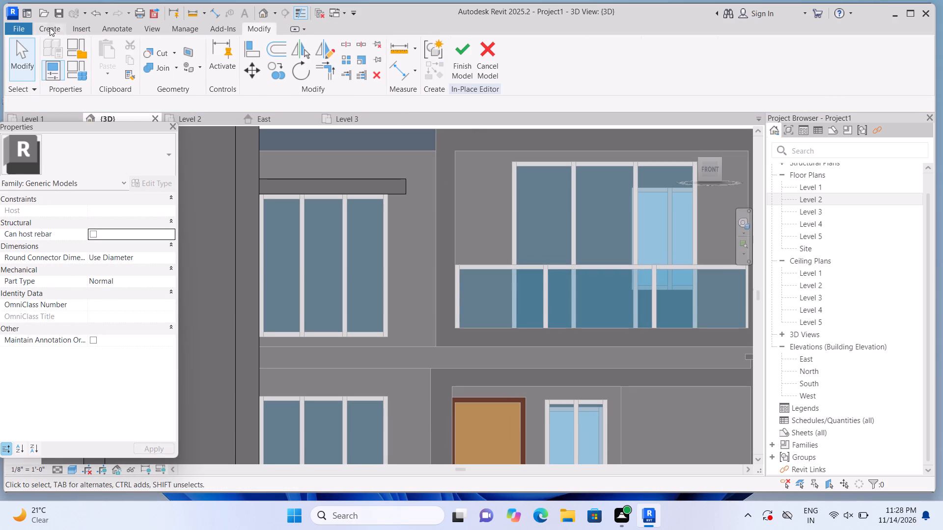
pyautogui.click(101, 47)
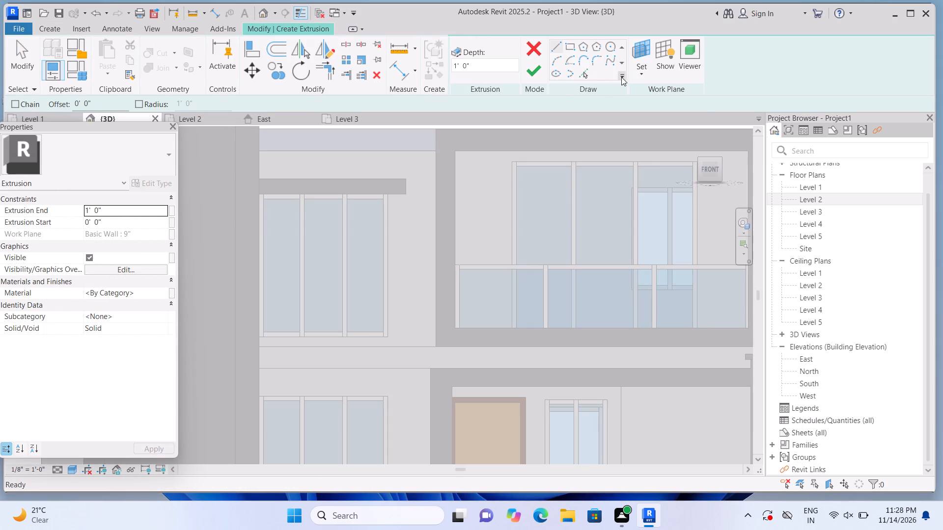
pyautogui.click(637, 73)
pyautogui.click(650, 115)
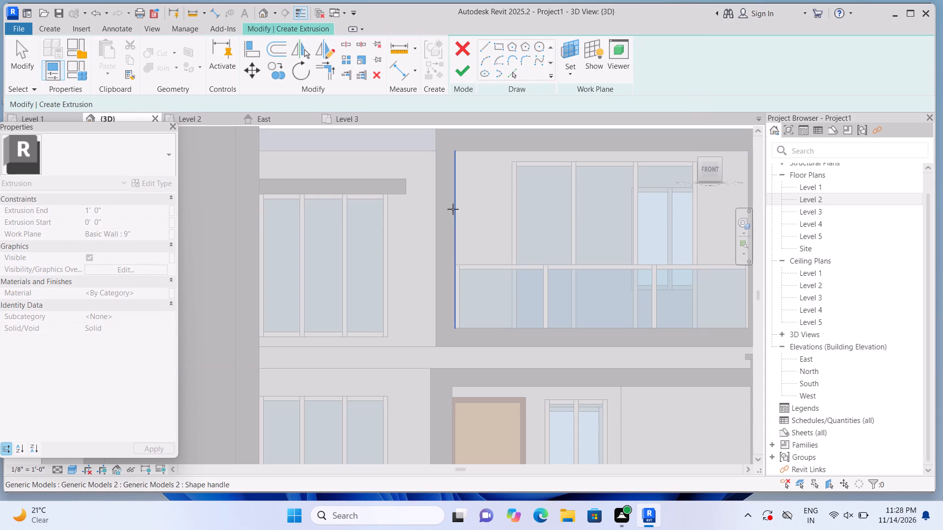
pyautogui.click(420, 216)
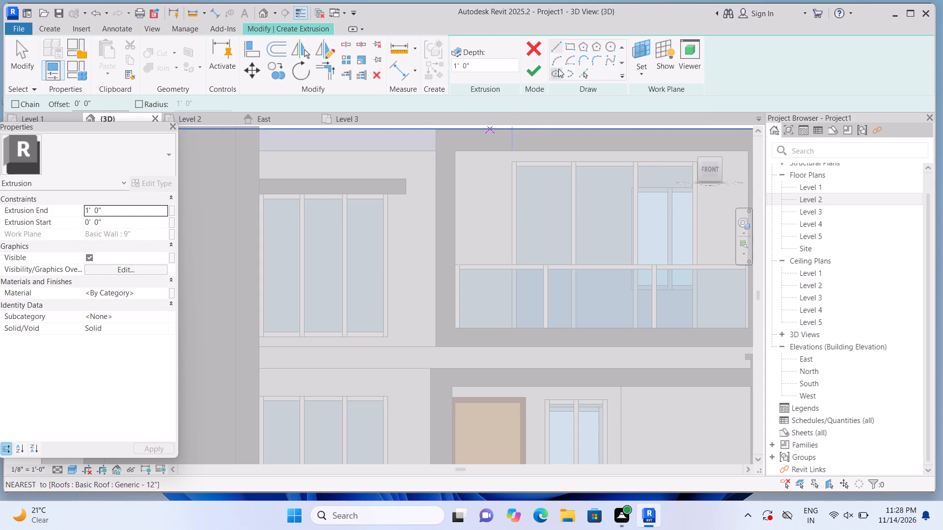
pyautogui.click(571, 43)
pyautogui.moveTo(431, 244); pyautogui.dragTo(446, 168, button='middle')
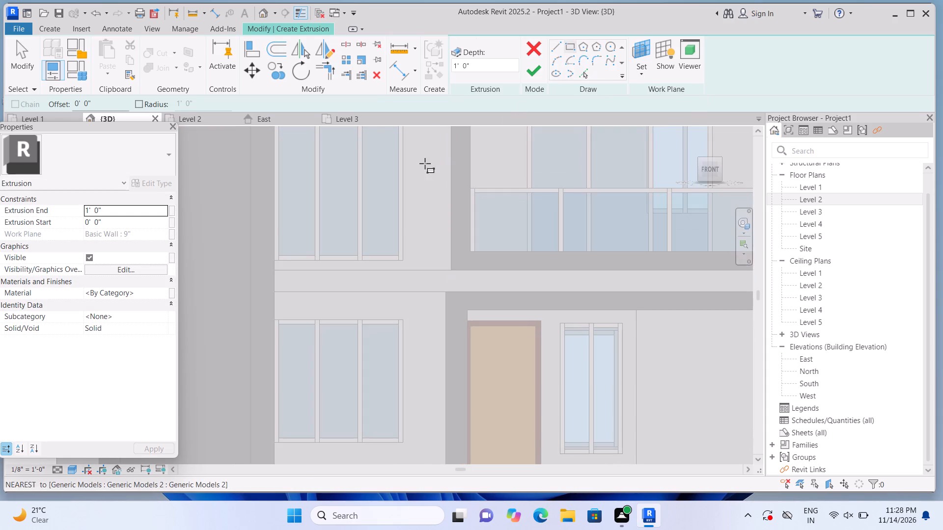
pyautogui.moveTo(415, 167); pyautogui.dragTo(419, 223, button='middle')
pyautogui.click(411, 173)
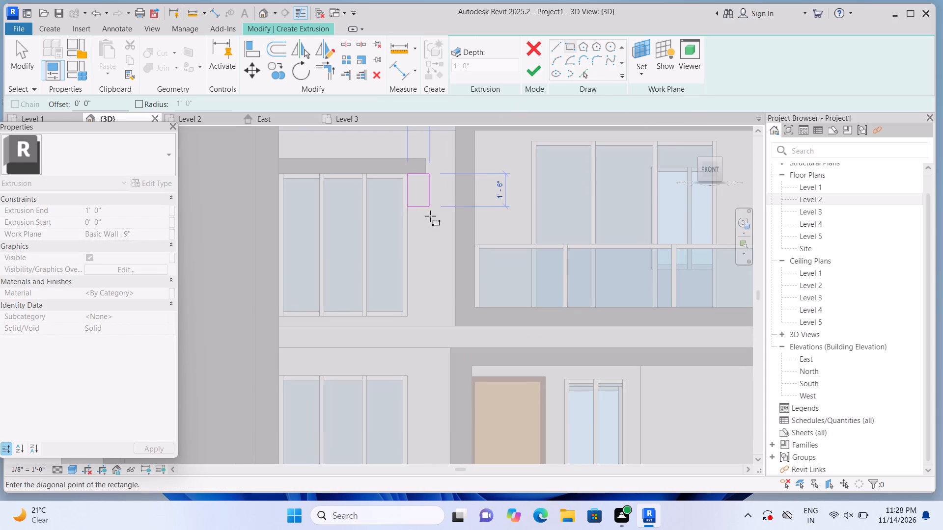
pyautogui.moveTo(421, 296); pyautogui.dragTo(421, 219, button='middle')
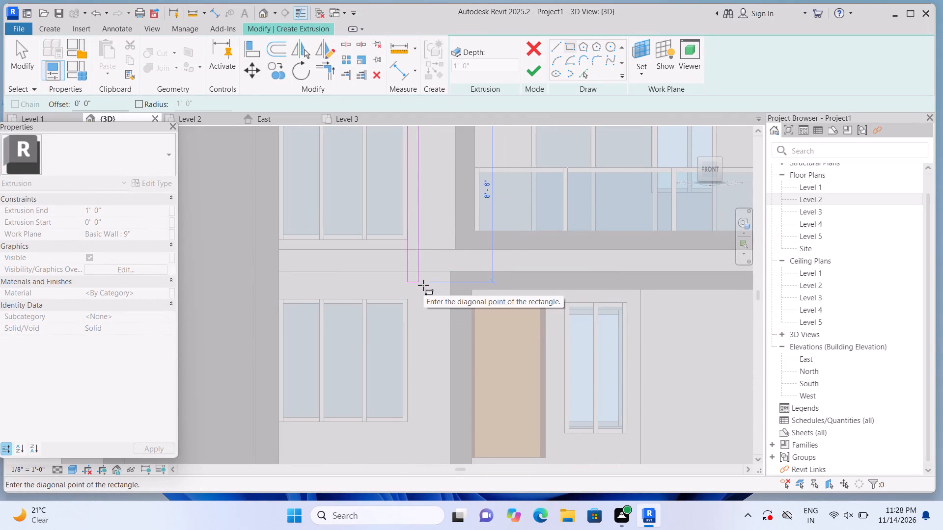
pyautogui.scroll(3, 424, 287)
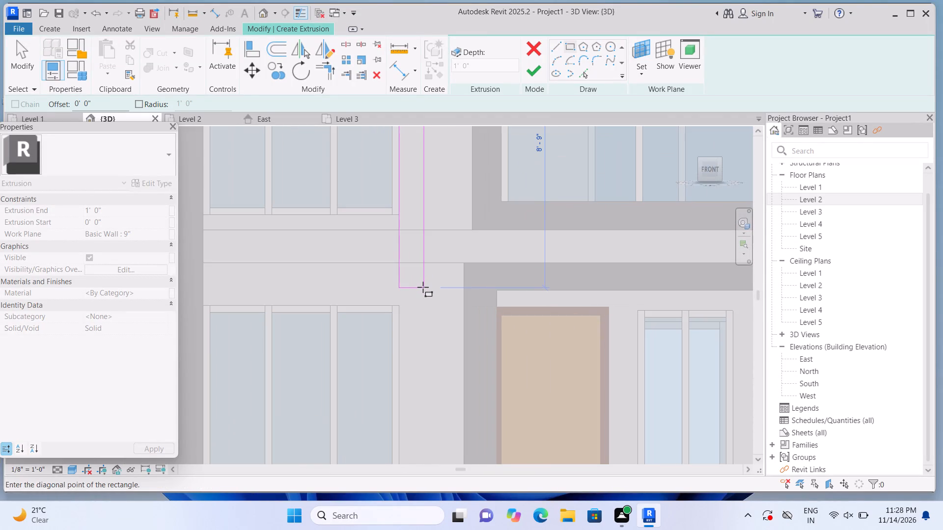
pyautogui.click(419, 286)
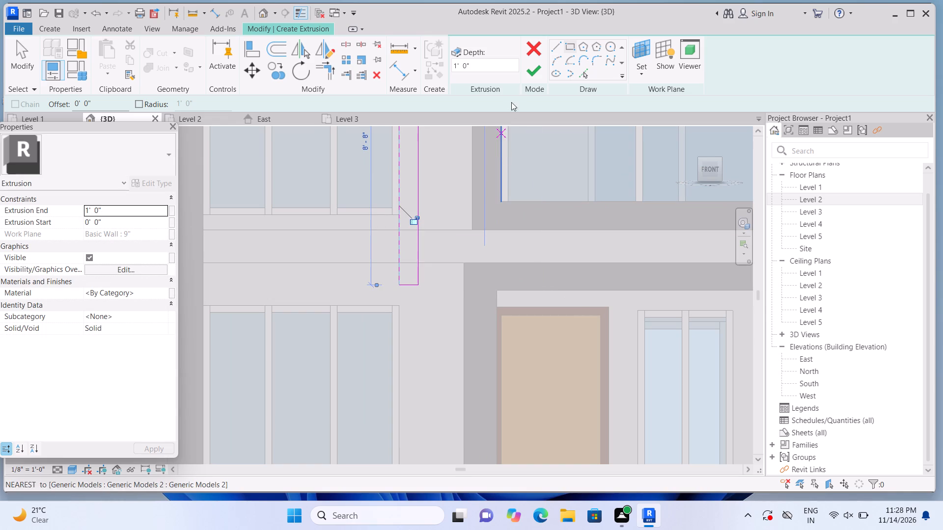
pyautogui.click(535, 73)
pyautogui.scroll(-5, 532, 140)
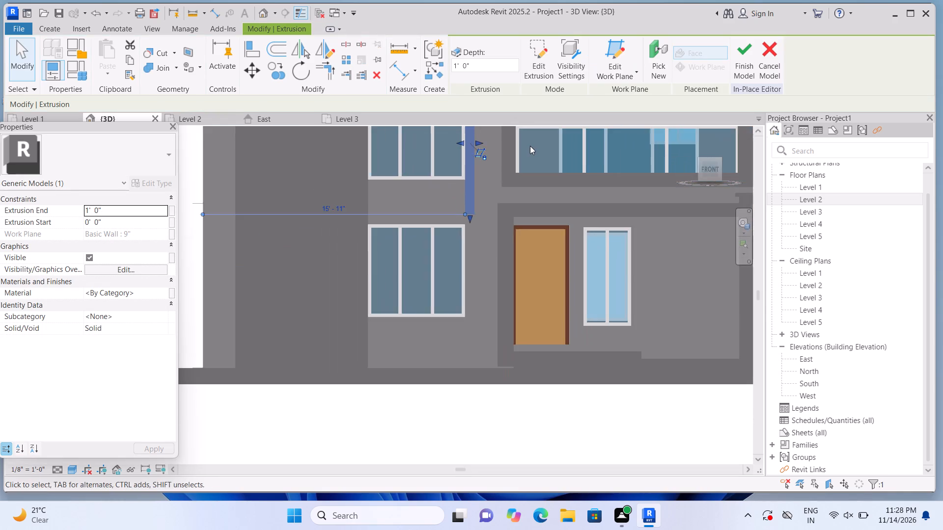
pyautogui.scroll(-2, 530, 146)
pyautogui.click(518, 359)
# Widen the vertical strip so its outer edge lines up with the end of the upper window slab, and deselect it.
pyautogui.moveTo(481, 277); pyautogui.dragTo(469, 352, button='middle')
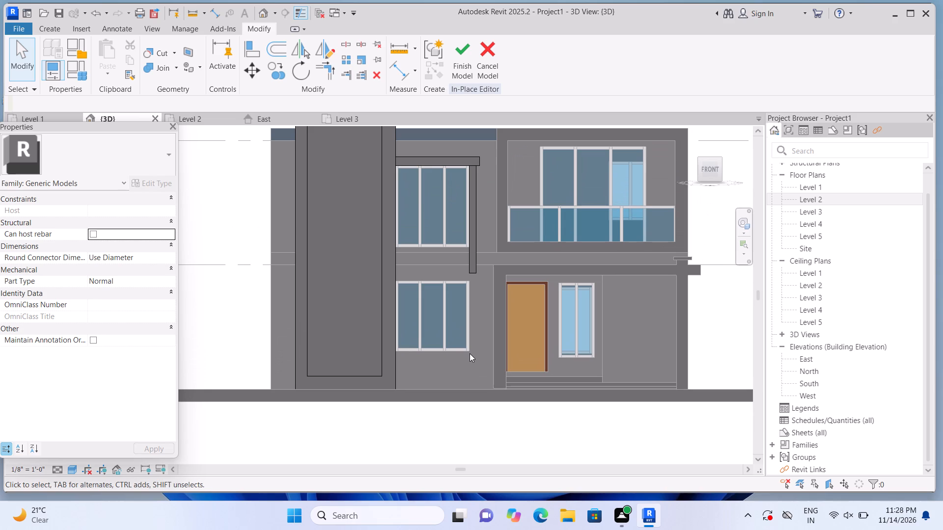
pyautogui.scroll(2, 481, 188)
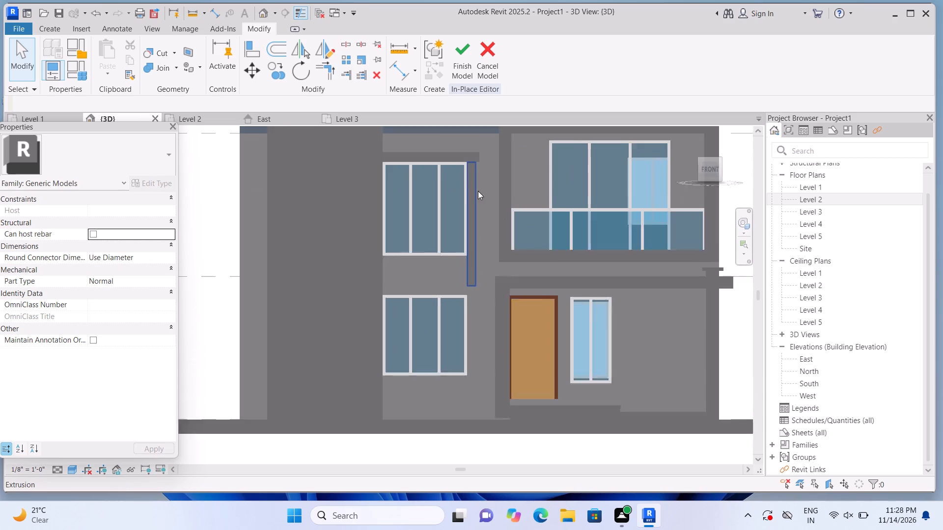
pyautogui.click(475, 212)
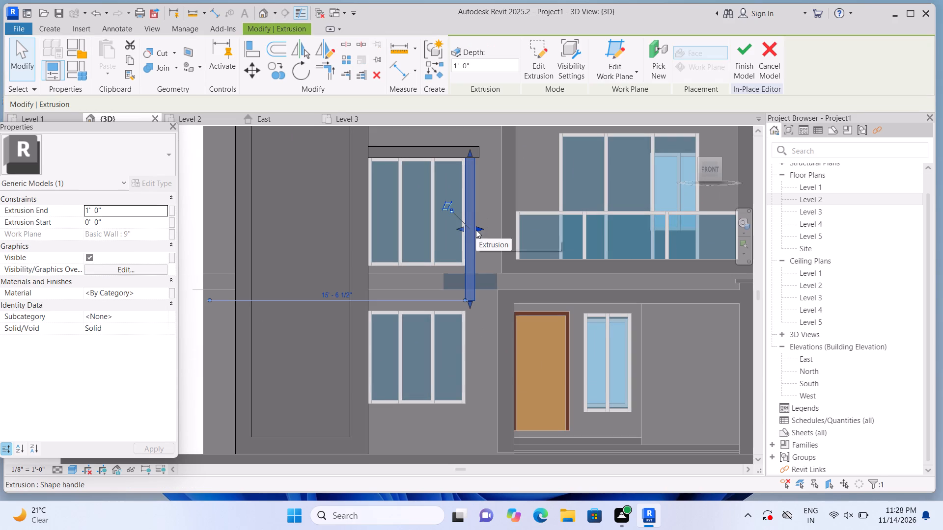
pyautogui.click(479, 227)
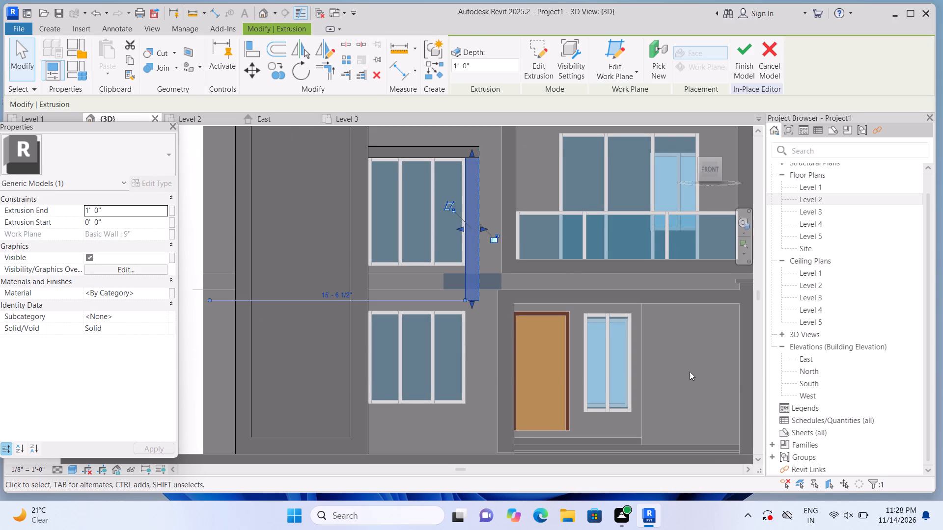
pyautogui.scroll(-1, 682, 353)
pyautogui.click(538, 456)
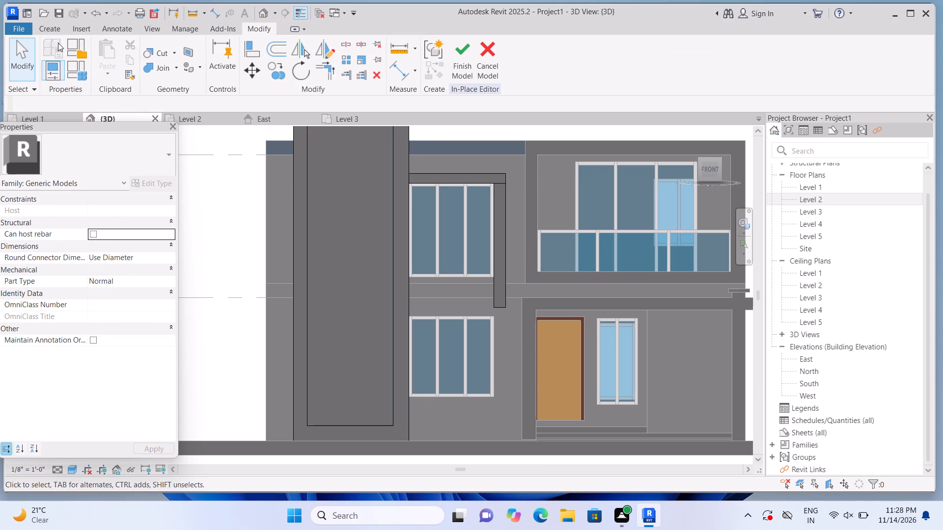
# Extrude a slab 1'-0" from the front wall above the lower window, about 6'-7" by 7", meeting the strip's bottom edge.
pyautogui.click(49, 26)
pyautogui.click(106, 55)
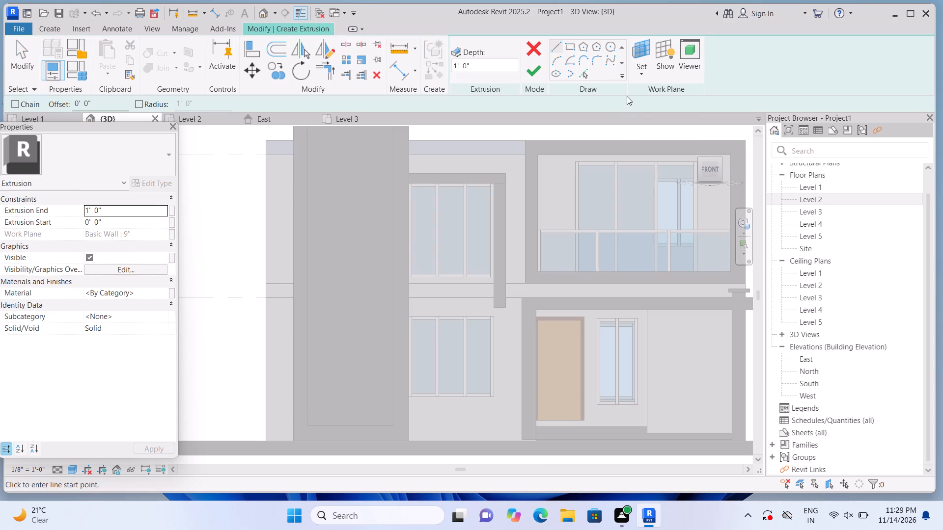
pyautogui.click(639, 75)
pyautogui.click(657, 120)
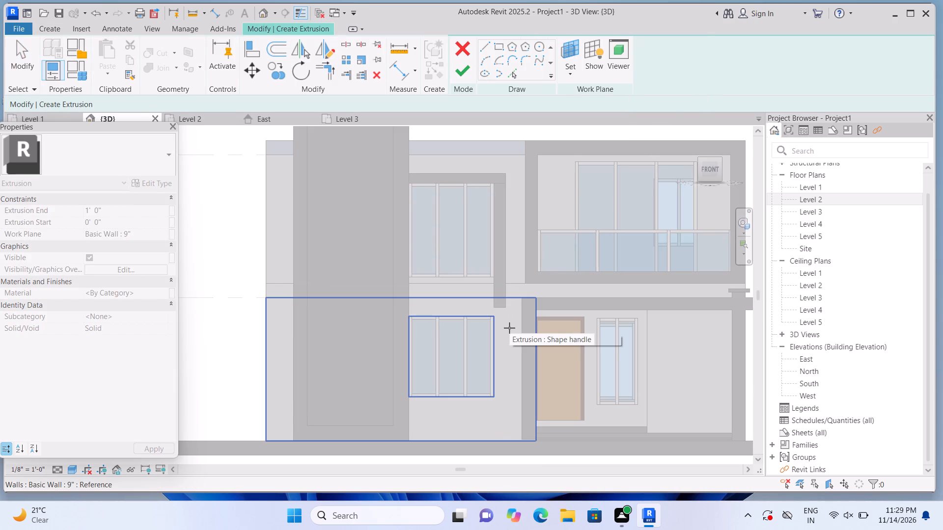
pyautogui.click(464, 307)
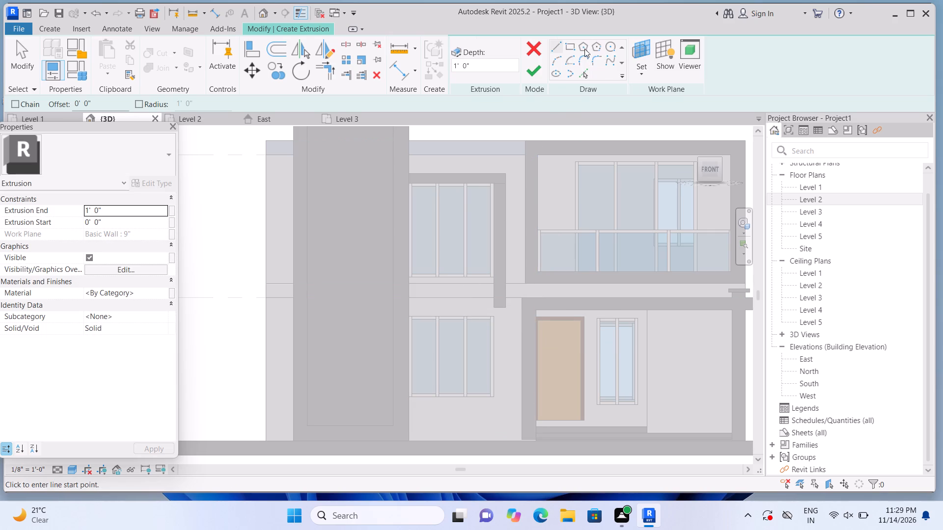
pyautogui.click(567, 46)
pyautogui.scroll(1, 531, 302)
pyautogui.scroll(2, 499, 338)
pyautogui.scroll(1, 433, 325)
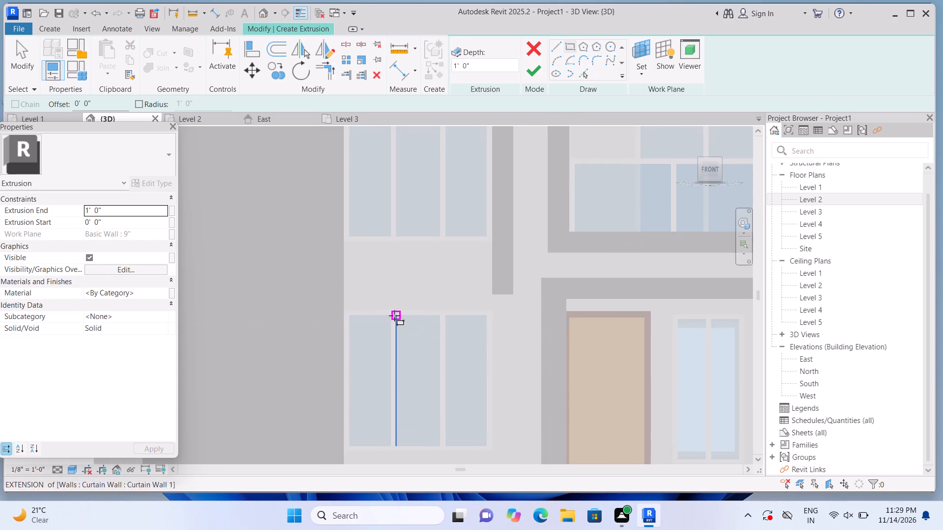
pyautogui.click(344, 306)
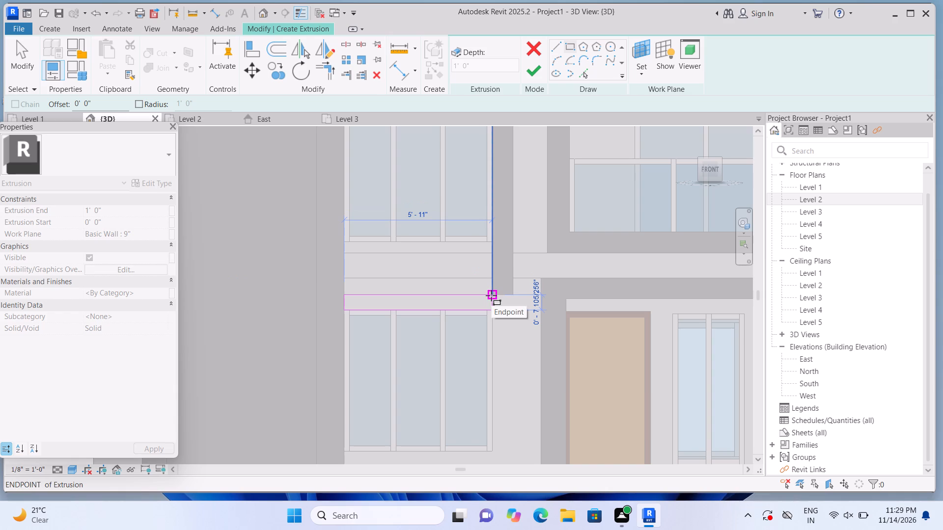
pyautogui.scroll(2, 491, 296)
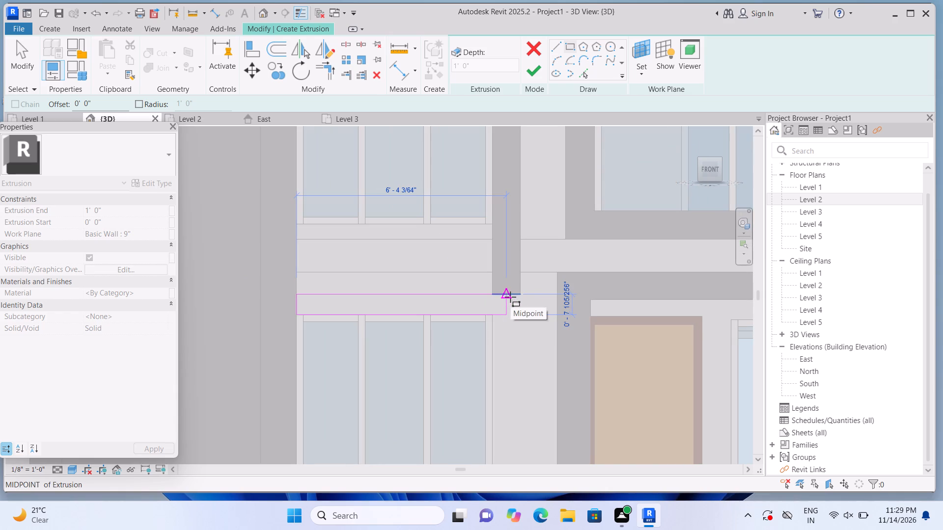
pyautogui.click(514, 298)
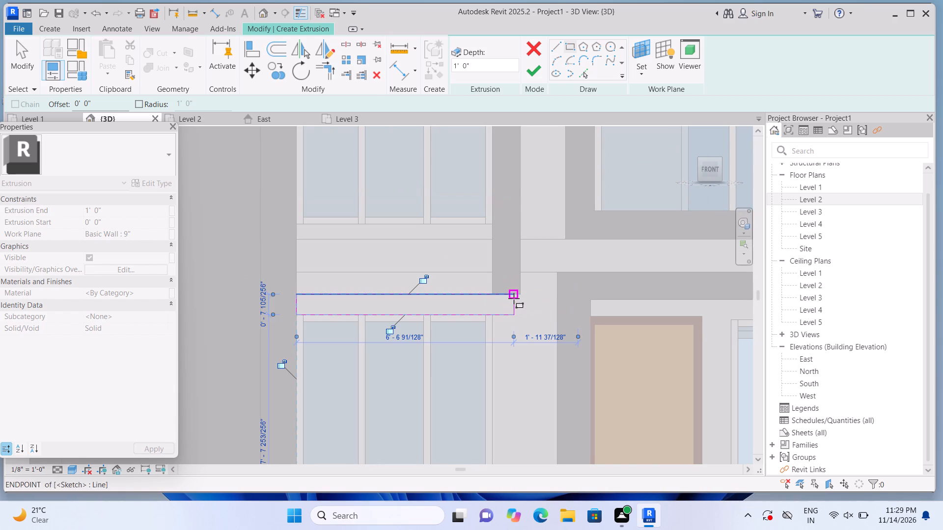
pyautogui.click(535, 74)
pyautogui.scroll(-2, 541, 231)
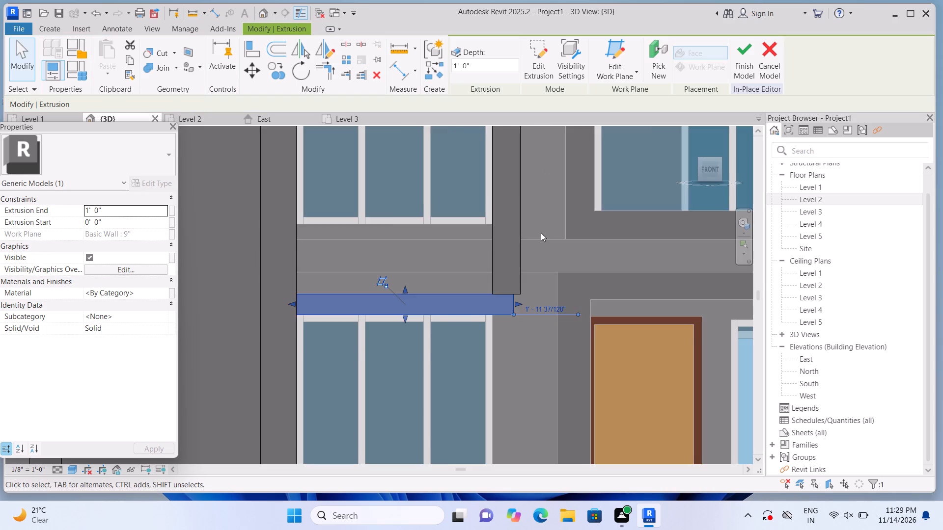
pyautogui.scroll(-4, 541, 233)
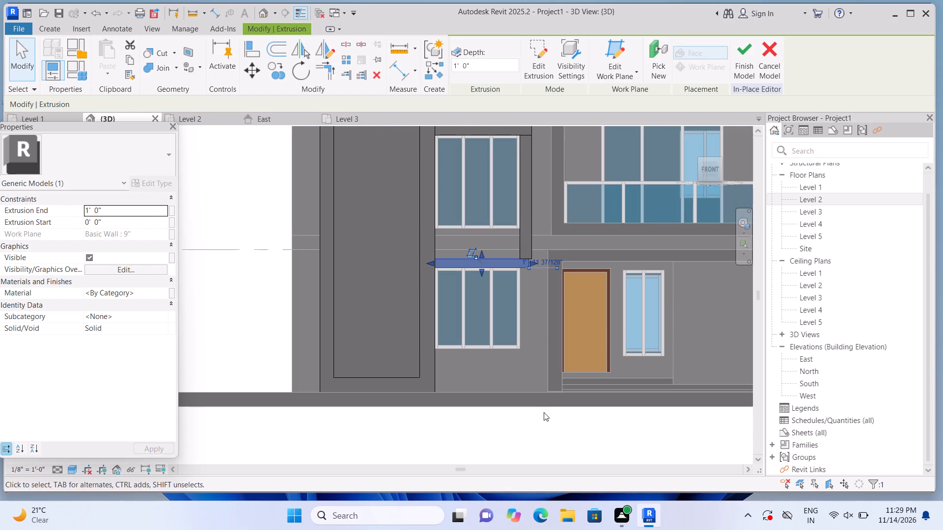
pyautogui.click(543, 413)
# Extend the lower window slab's end to line up with the vertical strip's outer edge, and deselect it.
pyautogui.scroll(2, 532, 306)
pyautogui.moveTo(535, 282); pyautogui.dragTo(521, 376, button='middle')
pyautogui.scroll(2, 529, 355)
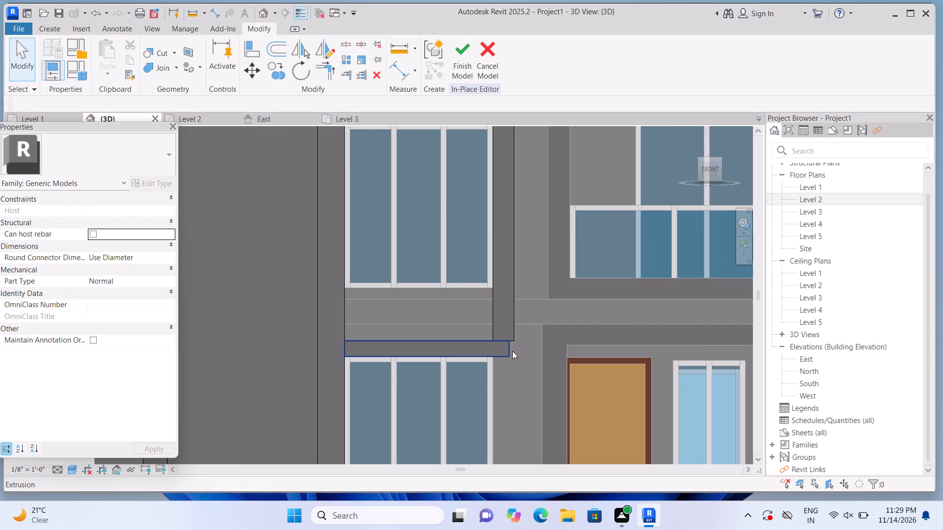
pyautogui.click(512, 351)
pyautogui.scroll(2, 512, 352)
pyautogui.click(513, 346)
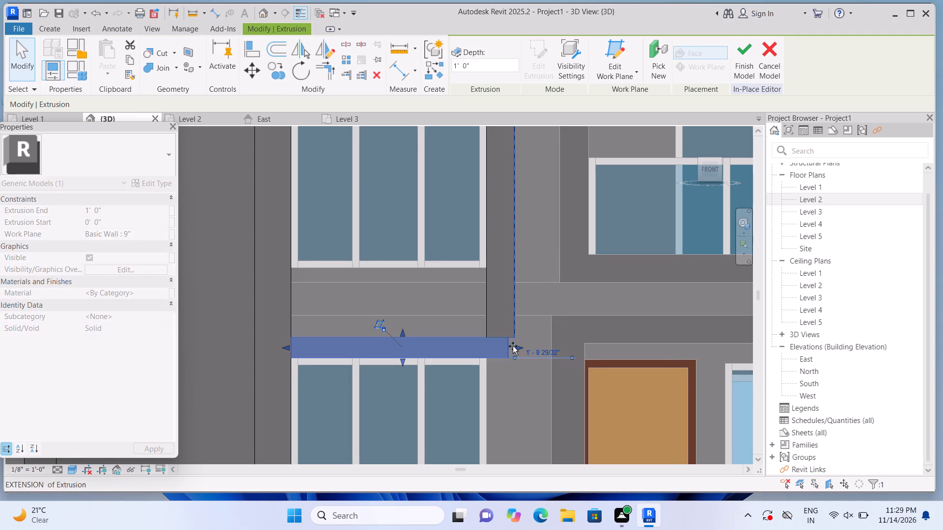
pyautogui.scroll(-3, 515, 357)
pyautogui.scroll(-4, 476, 335)
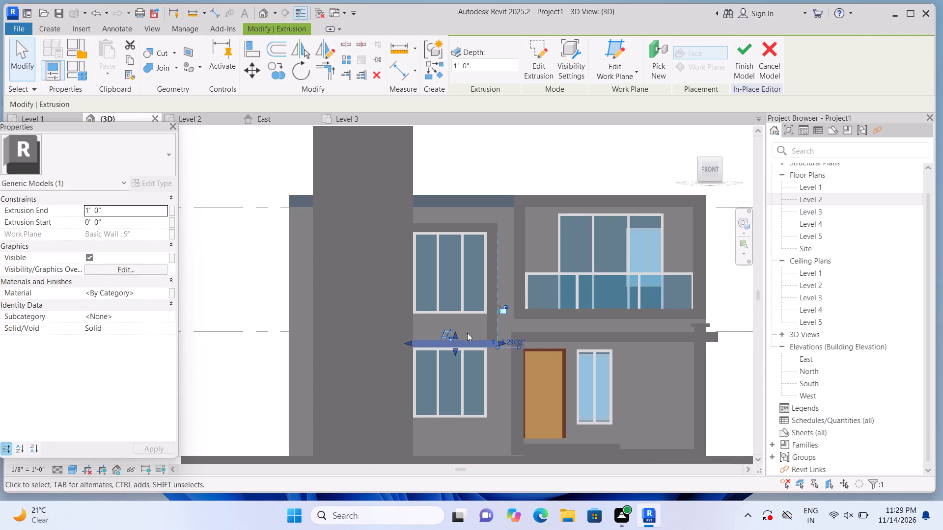
pyautogui.click(230, 300)
# Examine the window framing and the front facade's massing from several angles in the 3D view.
pyautogui.scroll(1, 438, 342)
pyautogui.scroll(1, 481, 338)
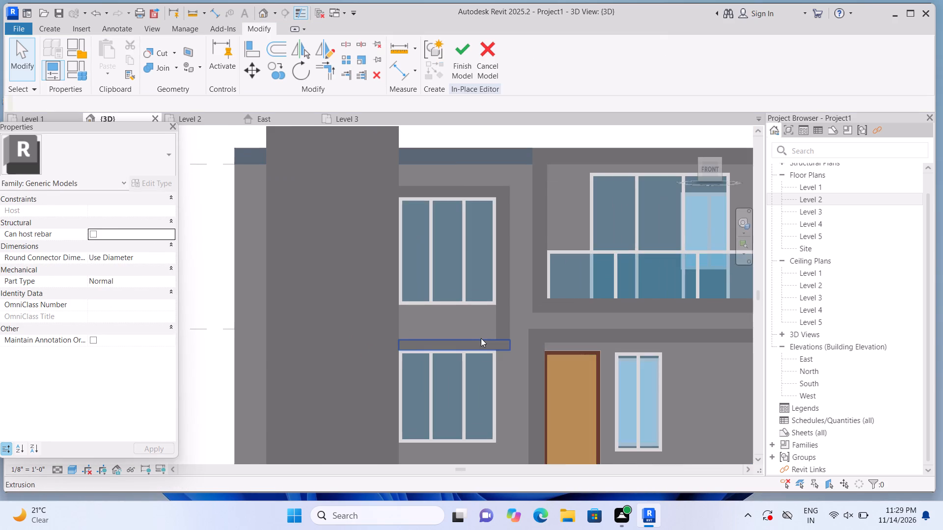
pyautogui.scroll(2, 481, 339)
pyautogui.scroll(-2, 480, 340)
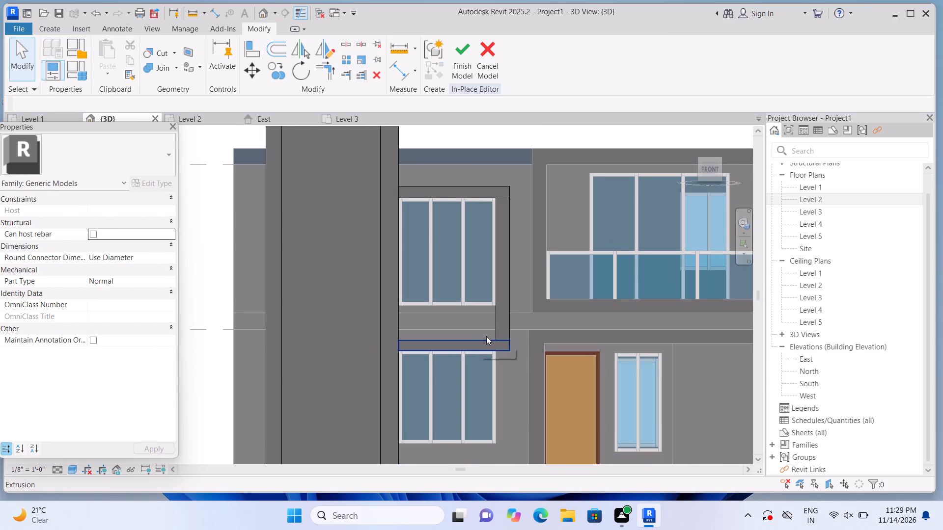
pyautogui.click(688, 134)
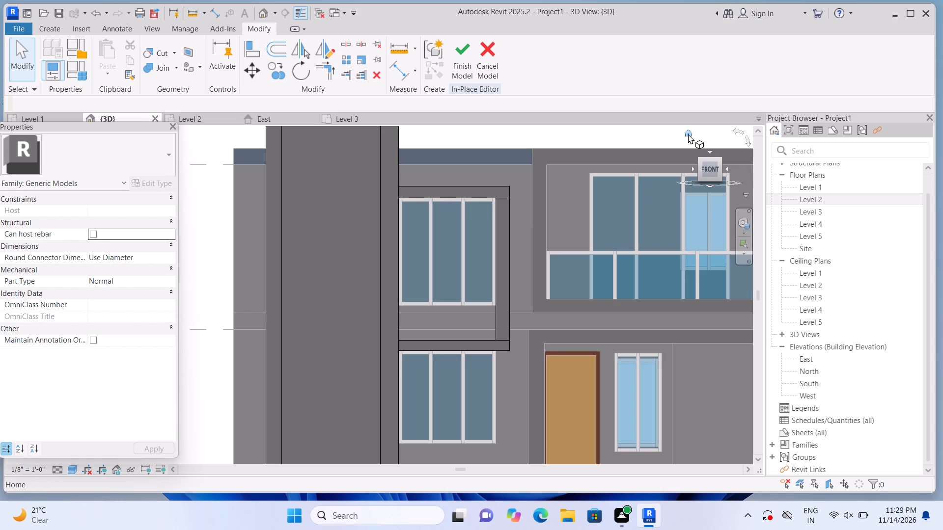
pyautogui.scroll(4, 222, 325)
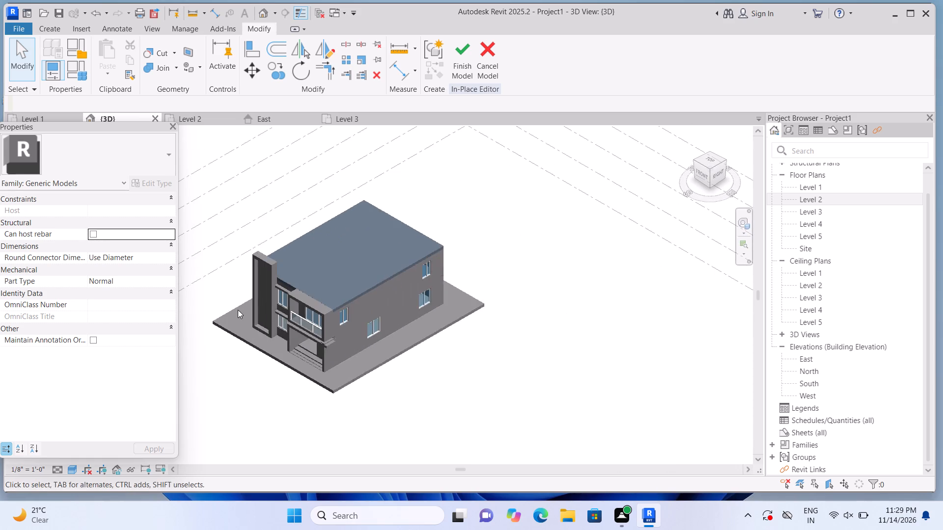
pyautogui.scroll(6, 238, 310)
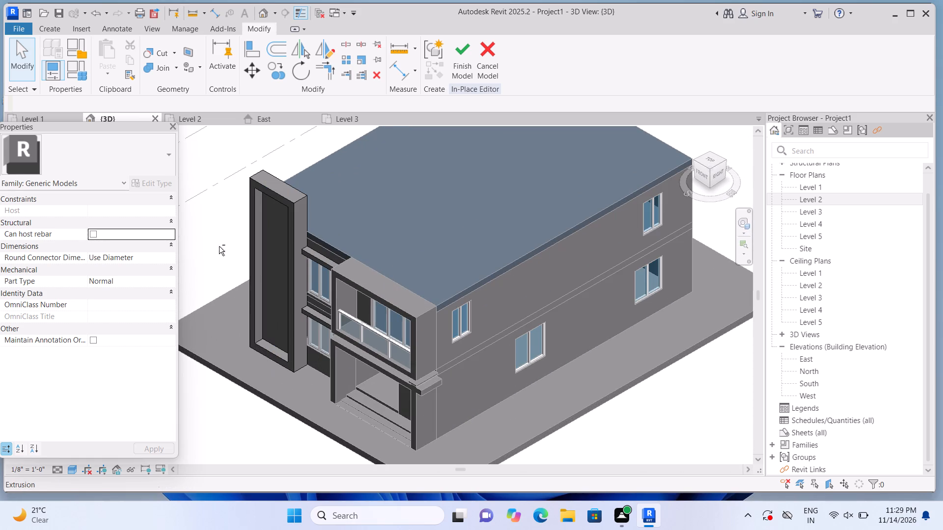
pyautogui.keyDown('shift'); pyautogui.moveTo(219, 246); pyautogui.dragTo(401, 265, button='middle'); pyautogui.keyUp('shift')
pyautogui.scroll(-7, 398, 269)
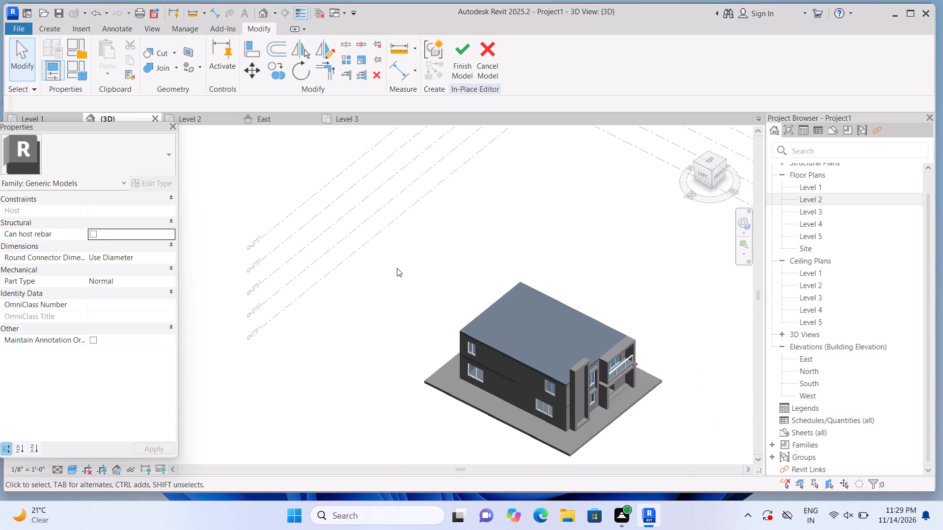
pyautogui.scroll(-1, 397, 268)
pyautogui.scroll(2, 397, 268)
pyautogui.scroll(1, 542, 375)
pyautogui.scroll(1, 634, 368)
pyautogui.moveTo(618, 349); pyautogui.dragTo(489, 270, button='middle')
pyautogui.scroll(2, 489, 270)
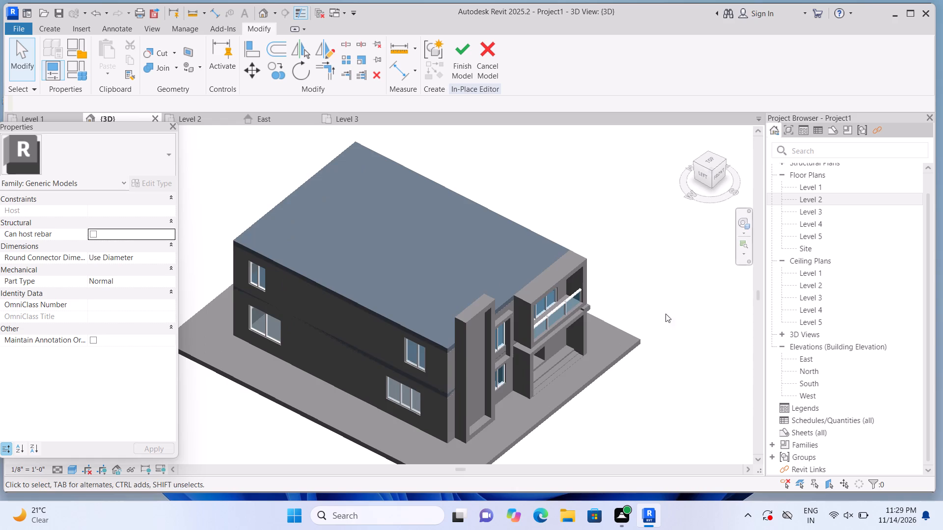
pyautogui.keyDown('shift'); pyautogui.moveTo(571, 432); pyautogui.dragTo(554, 353, button='middle'); pyautogui.keyUp('shift')
pyautogui.keyDown('shift'); pyautogui.scroll(1, 569, 425); pyautogui.keyUp('shift')
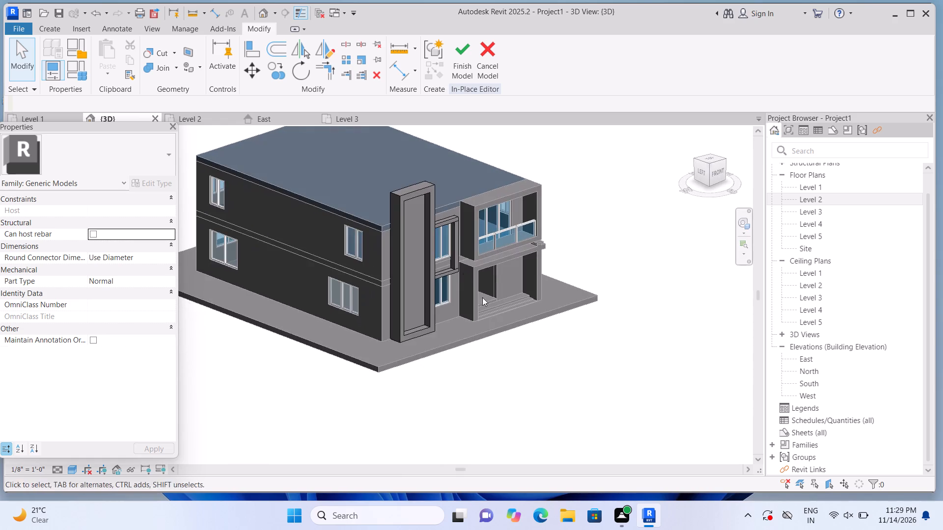
# Join the upper window slab to the vertical strip, and the lower window slab to the same strip.
pyautogui.scroll(5, 459, 268)
pyautogui.moveTo(450, 274); pyautogui.dragTo(504, 355, button='middle')
pyautogui.scroll(3, 505, 352)
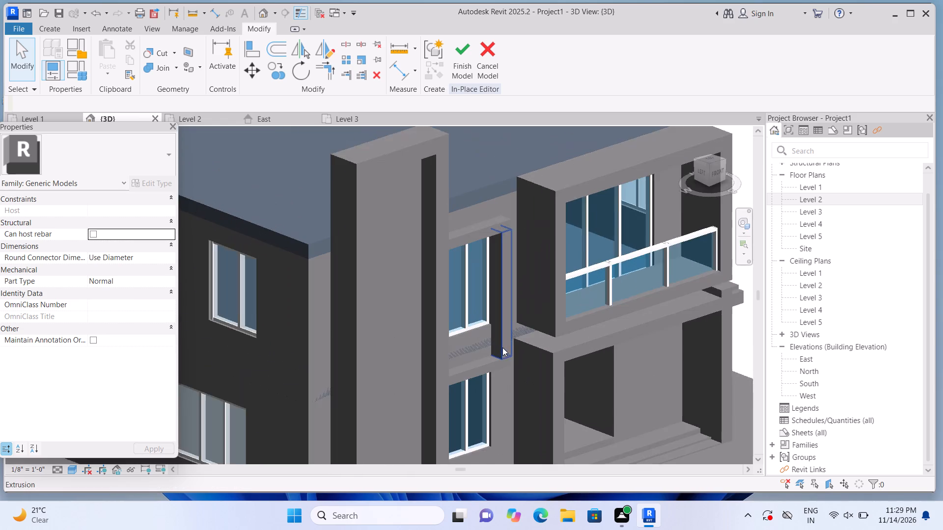
pyautogui.scroll(1, 502, 347)
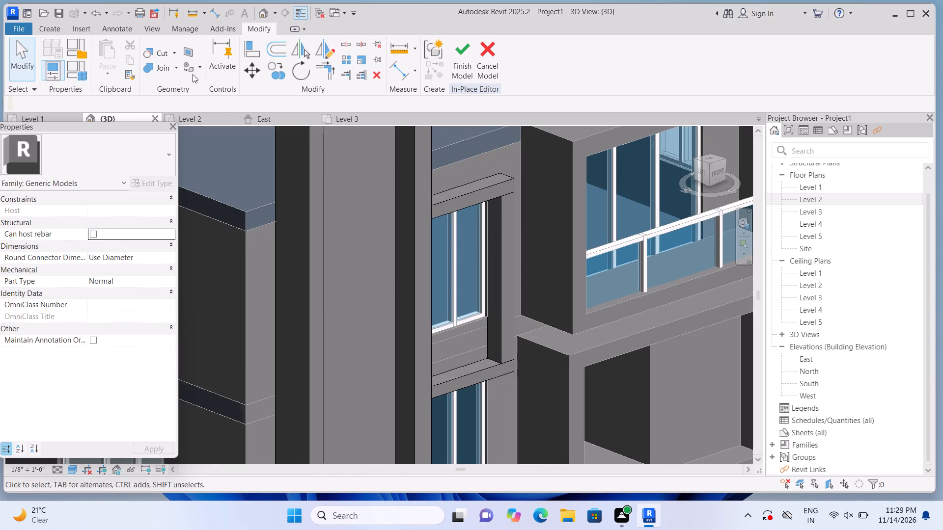
pyautogui.click(174, 64)
pyautogui.click(183, 85)
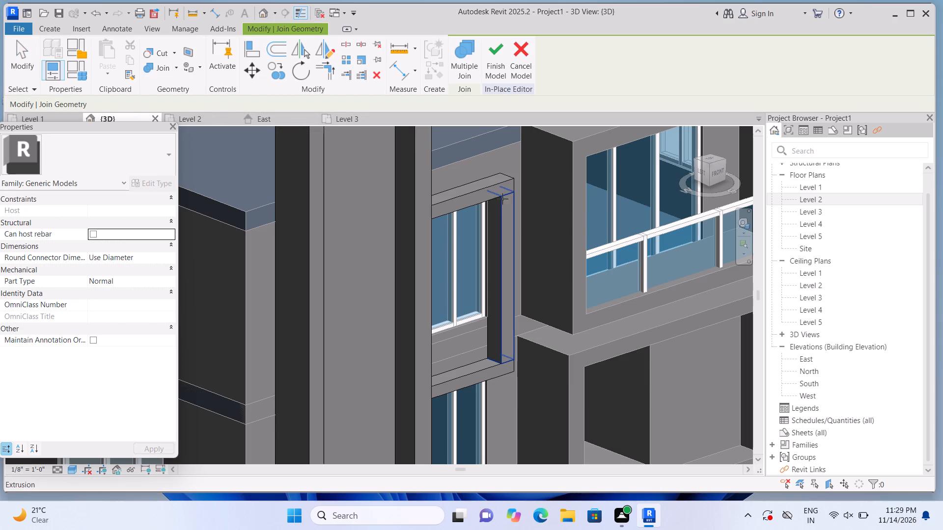
pyautogui.click(495, 189)
pyautogui.click(515, 235)
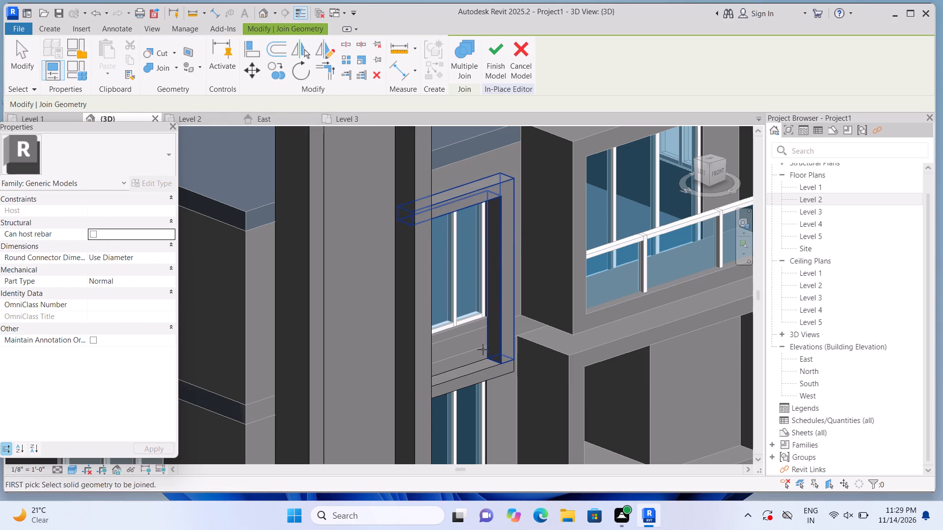
pyautogui.click(470, 386)
pyautogui.click(498, 301)
pyautogui.scroll(-3, 500, 284)
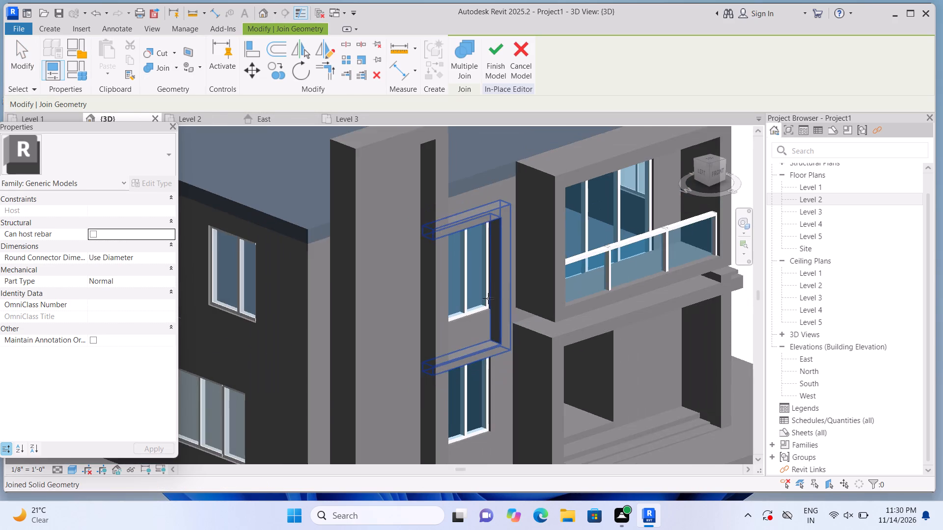
pyautogui.scroll(-5, 289, 400)
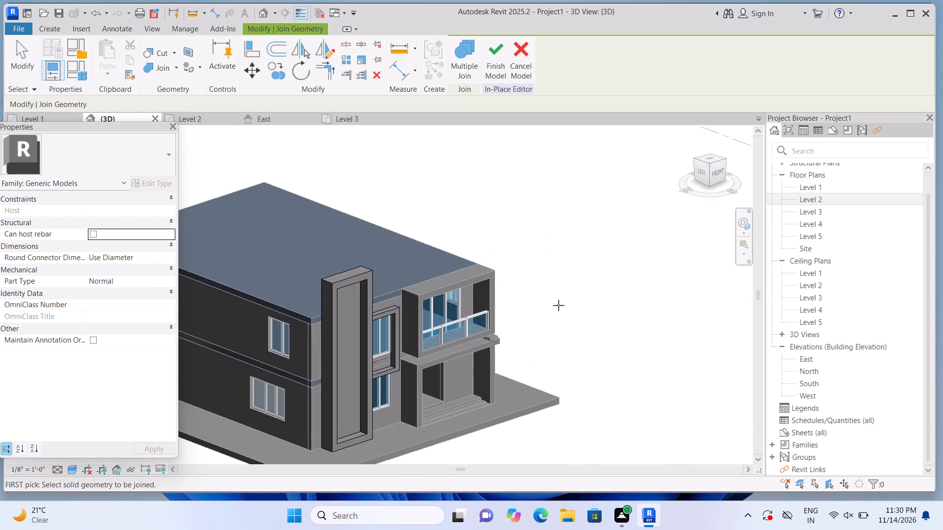
pyautogui.press('Escape')
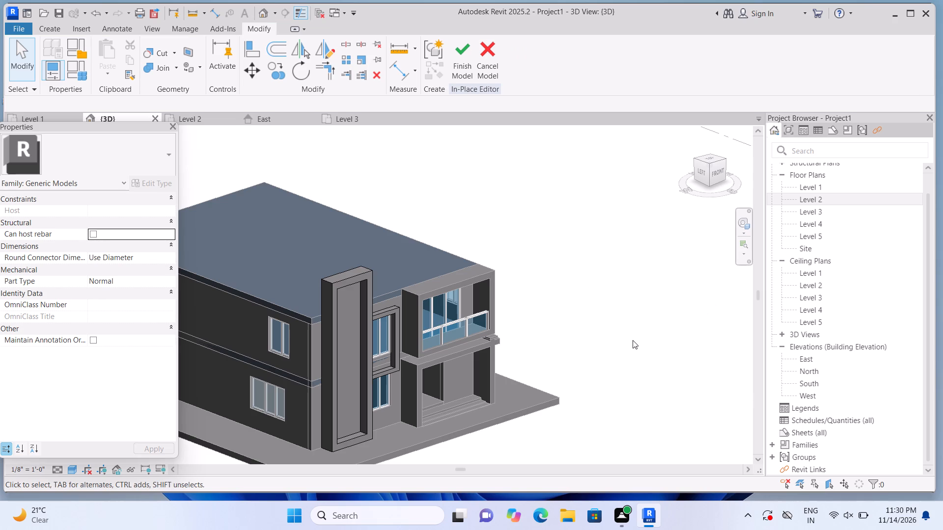
# Open the Level 3 floor plan and finish the in-place model of the facade elements.
pyautogui.doubleClick(825, 211)
pyautogui.scroll(-2, 829, 238)
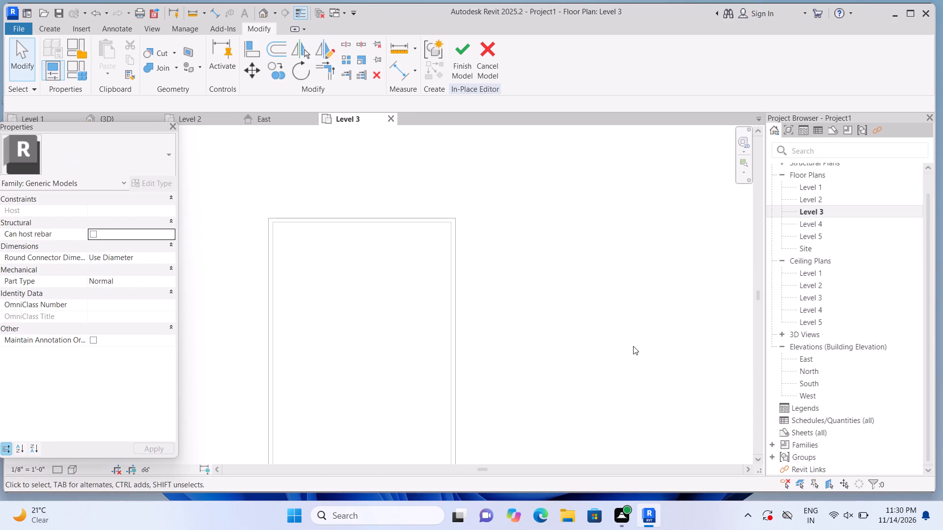
pyautogui.scroll(-4, 634, 345)
pyautogui.moveTo(633, 327); pyautogui.dragTo(633, 265, button='middle')
pyautogui.scroll(5, 567, 379)
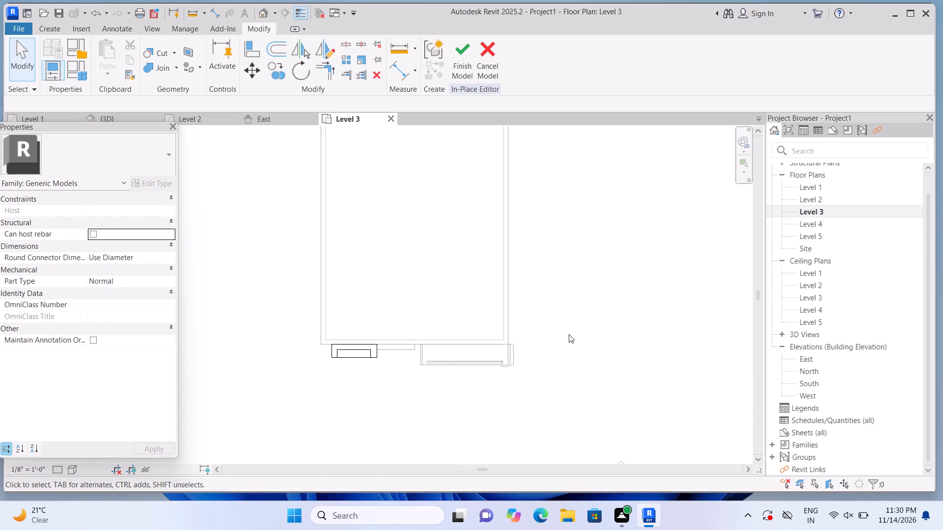
pyautogui.moveTo(571, 331); pyautogui.dragTo(699, 341, button='middle')
pyautogui.scroll(3, 689, 342)
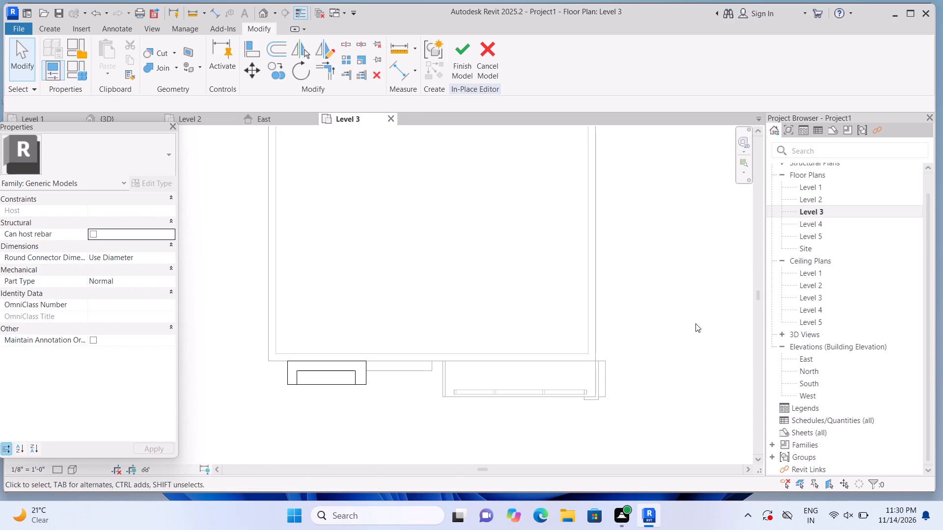
pyautogui.scroll(1, 695, 322)
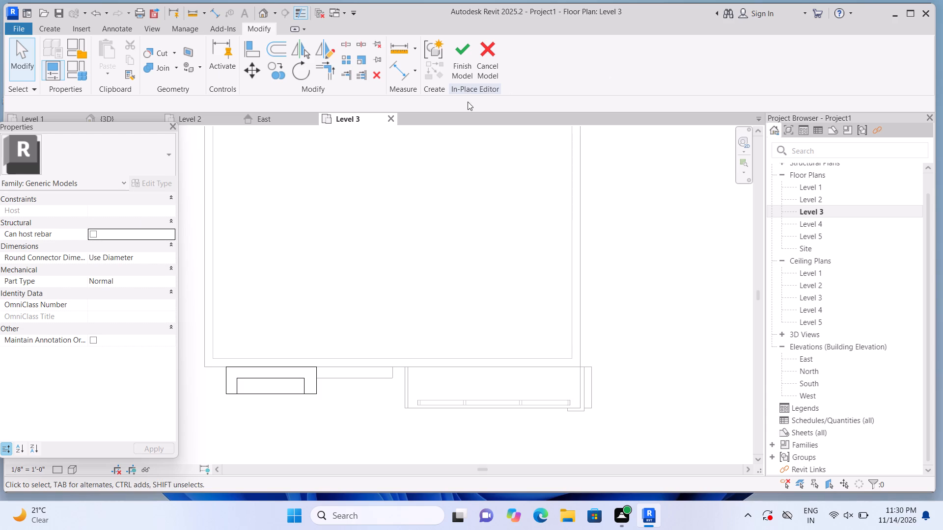
pyautogui.click(462, 74)
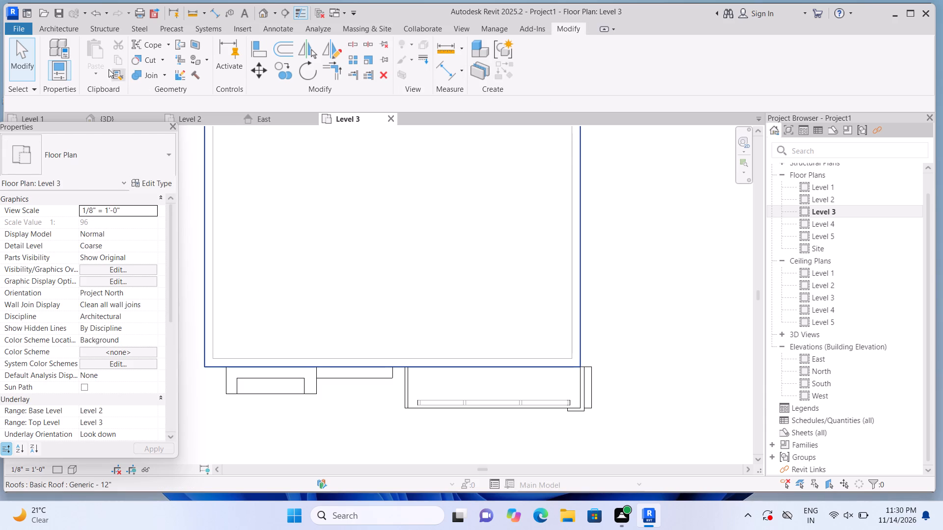
# Draw a 9" basic wall about 4'-4" long on Level 3, running from the balcony back across the front roof edge.
pyautogui.click(55, 28)
pyautogui.click(51, 58)
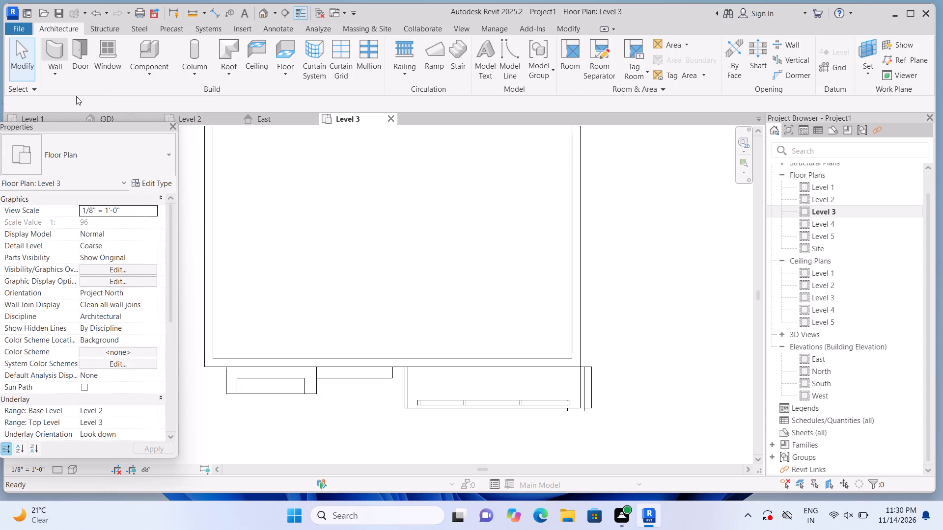
pyautogui.click(156, 155)
pyautogui.scroll(-1, 124, 301)
pyautogui.scroll(3, 113, 334)
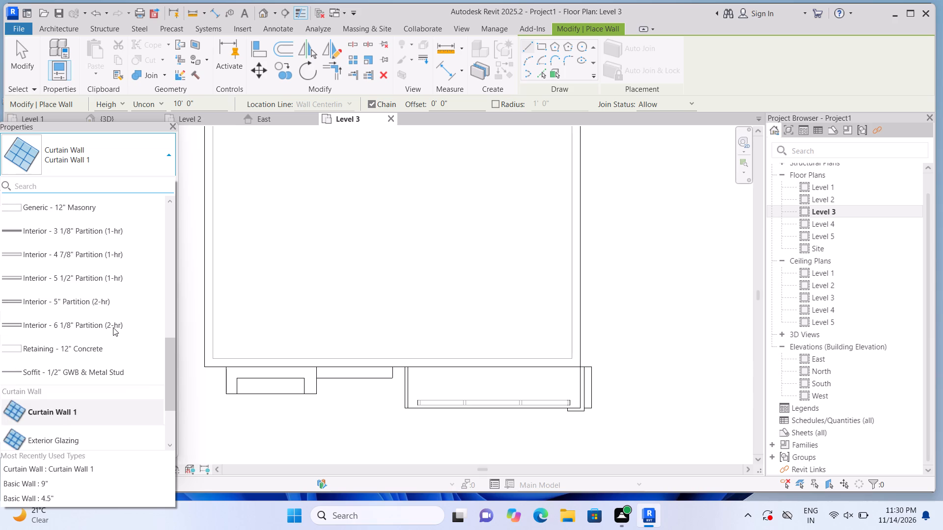
pyautogui.scroll(10, 113, 327)
pyautogui.click(101, 239)
pyautogui.scroll(1, 422, 357)
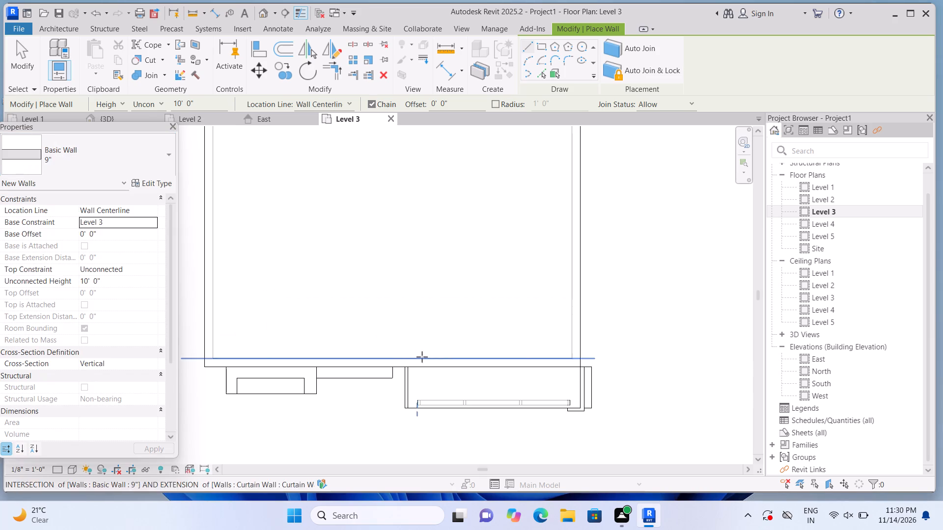
pyautogui.scroll(2, 422, 357)
pyautogui.moveTo(420, 337); pyautogui.dragTo(382, 283, button='middle')
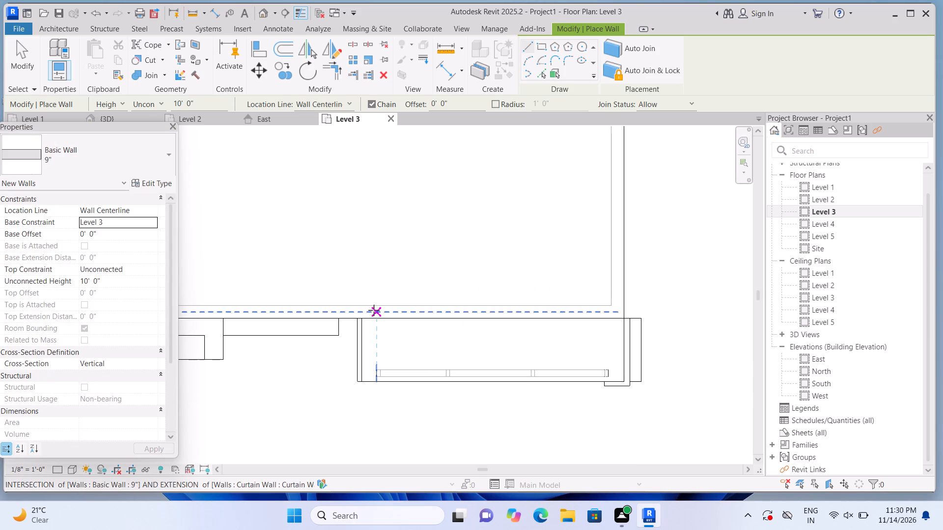
pyautogui.scroll(2, 374, 310)
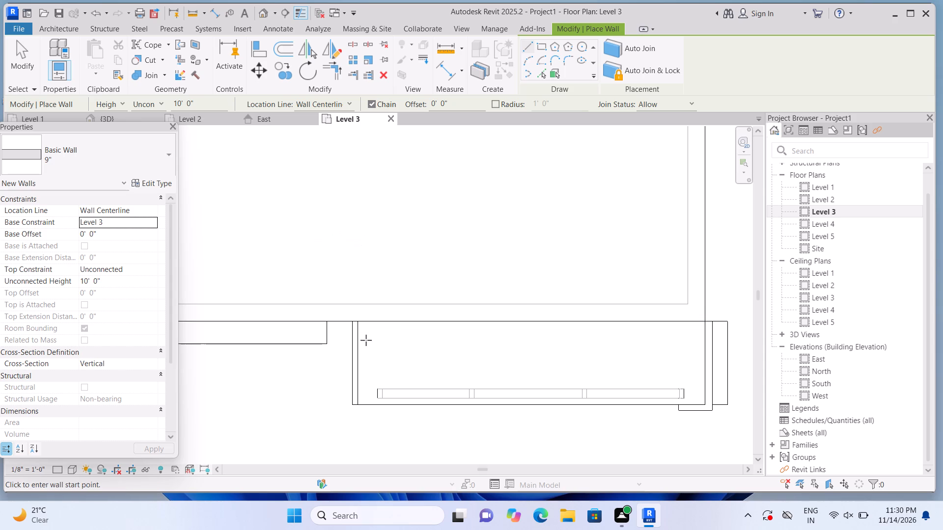
pyautogui.click(369, 354)
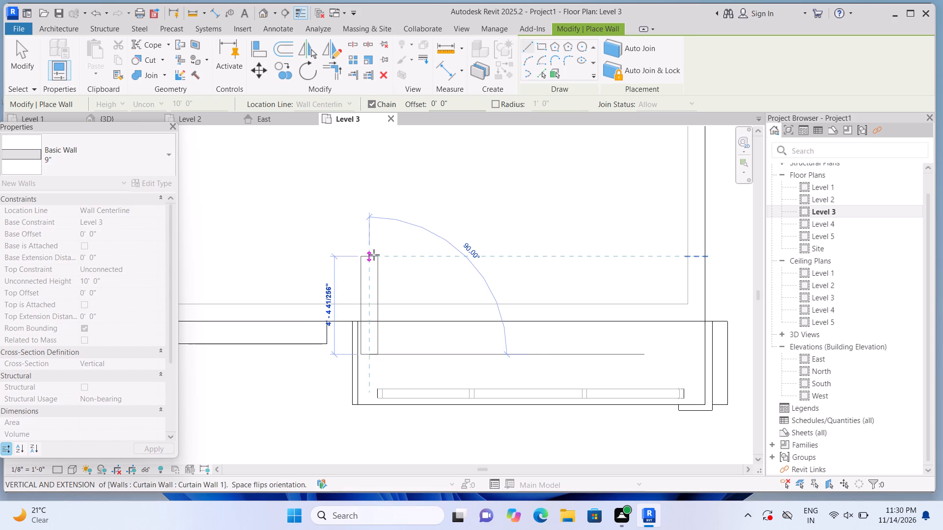
pyautogui.click(374, 255)
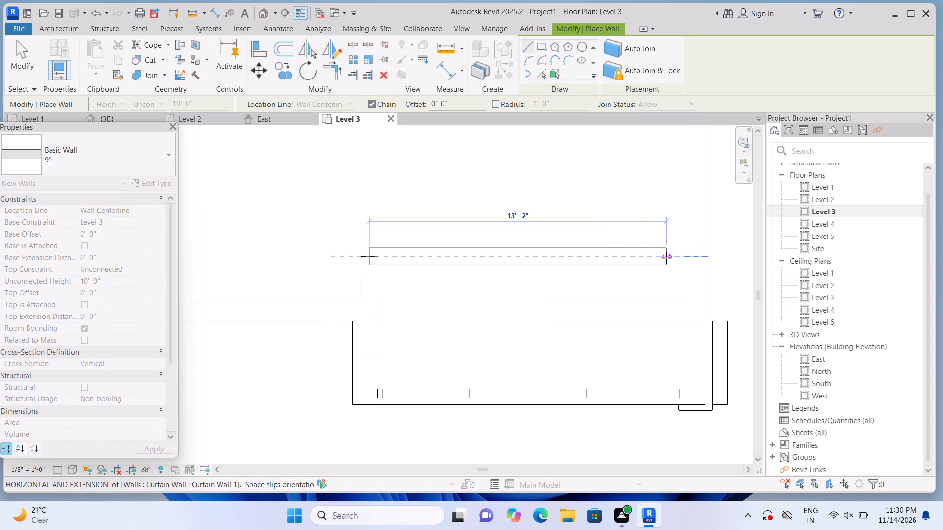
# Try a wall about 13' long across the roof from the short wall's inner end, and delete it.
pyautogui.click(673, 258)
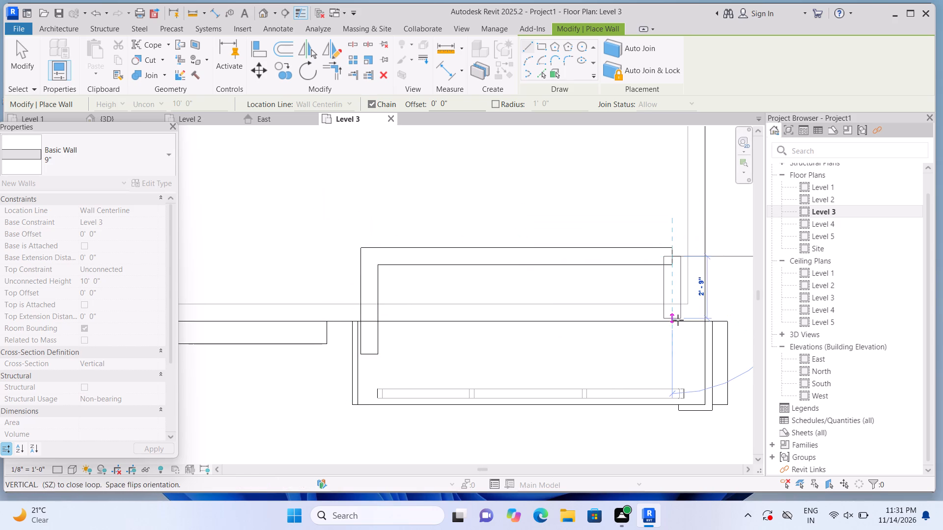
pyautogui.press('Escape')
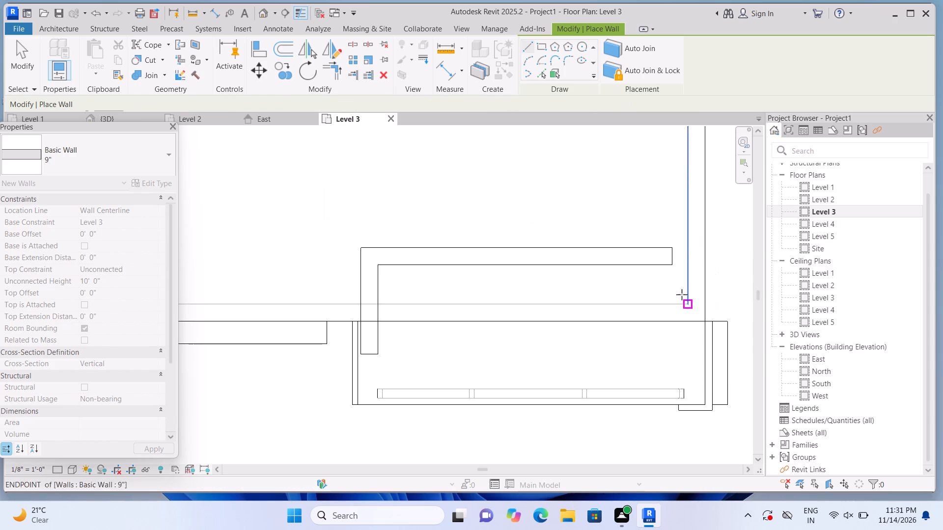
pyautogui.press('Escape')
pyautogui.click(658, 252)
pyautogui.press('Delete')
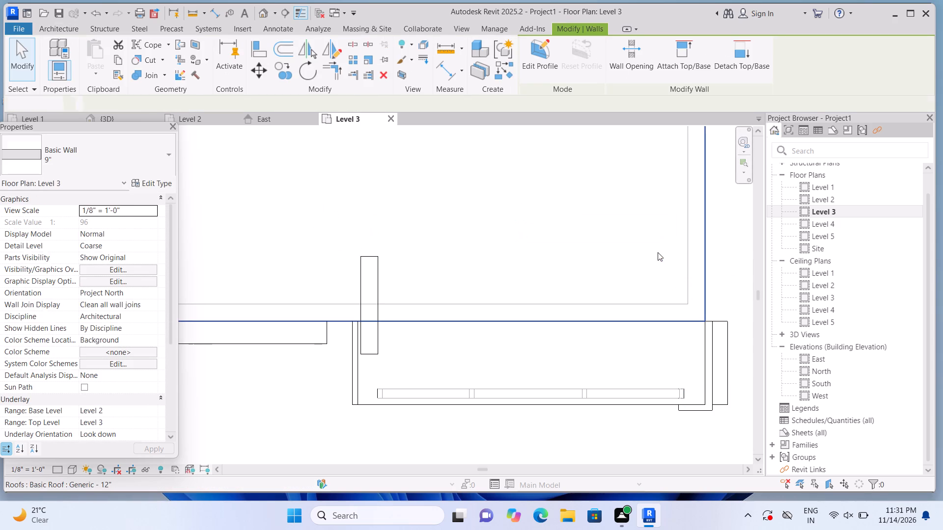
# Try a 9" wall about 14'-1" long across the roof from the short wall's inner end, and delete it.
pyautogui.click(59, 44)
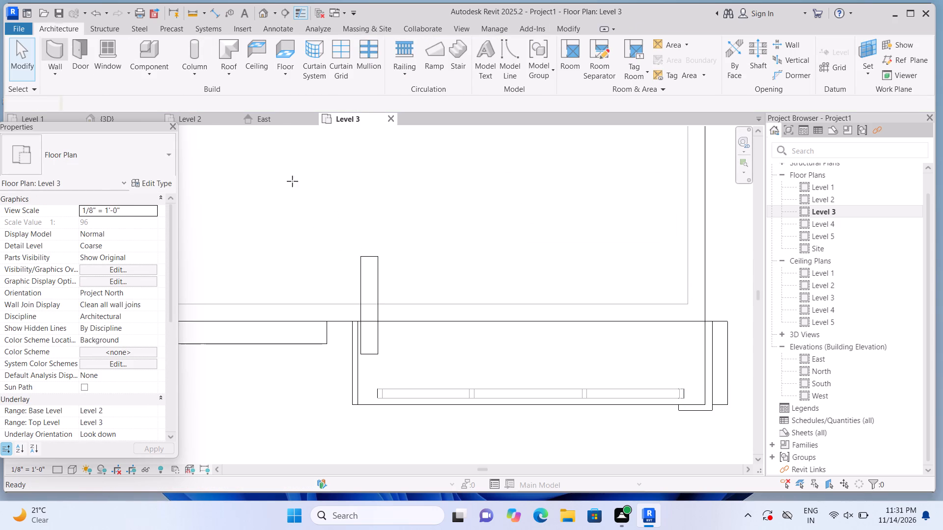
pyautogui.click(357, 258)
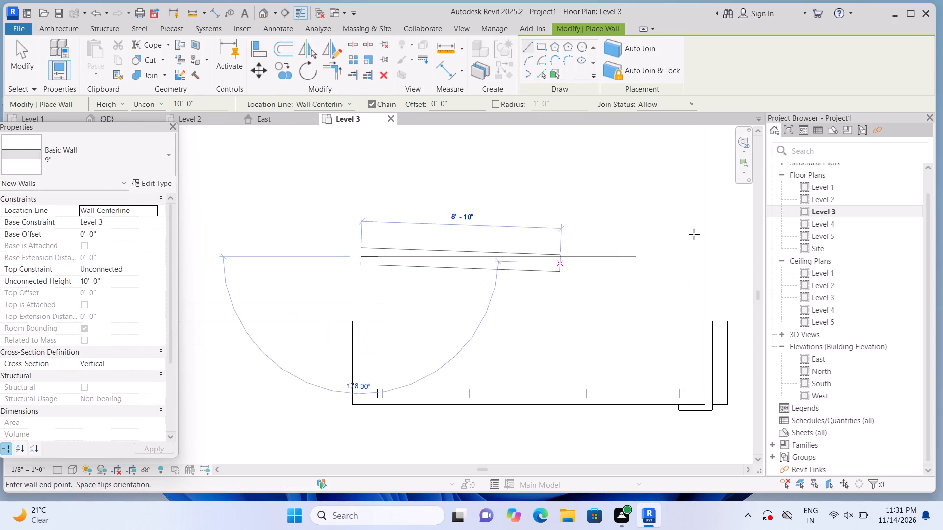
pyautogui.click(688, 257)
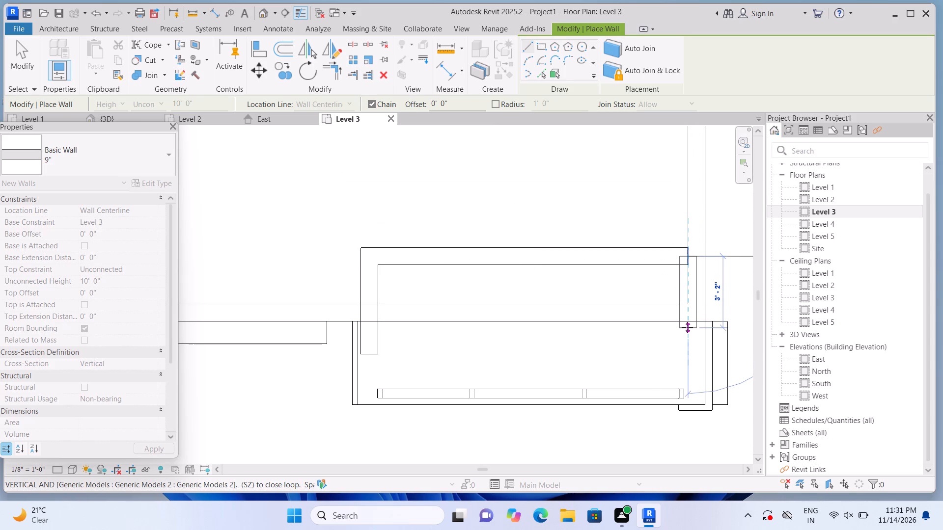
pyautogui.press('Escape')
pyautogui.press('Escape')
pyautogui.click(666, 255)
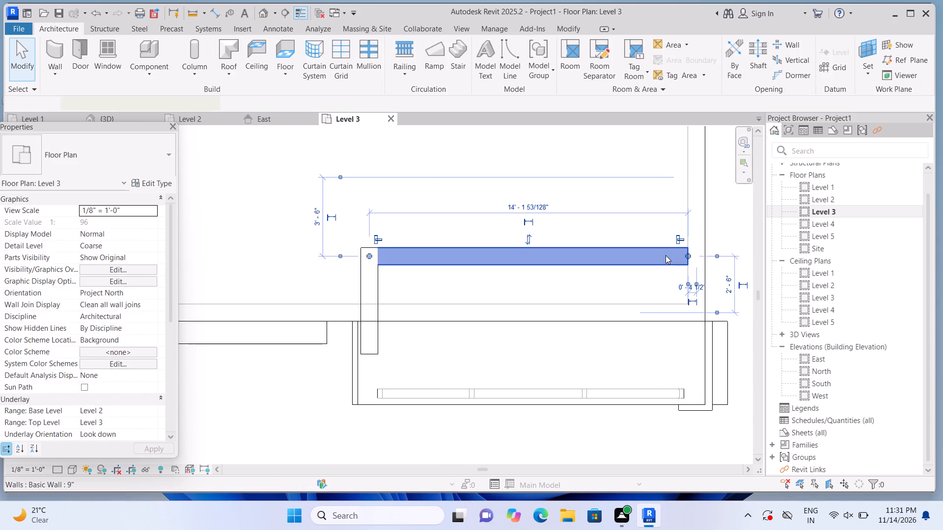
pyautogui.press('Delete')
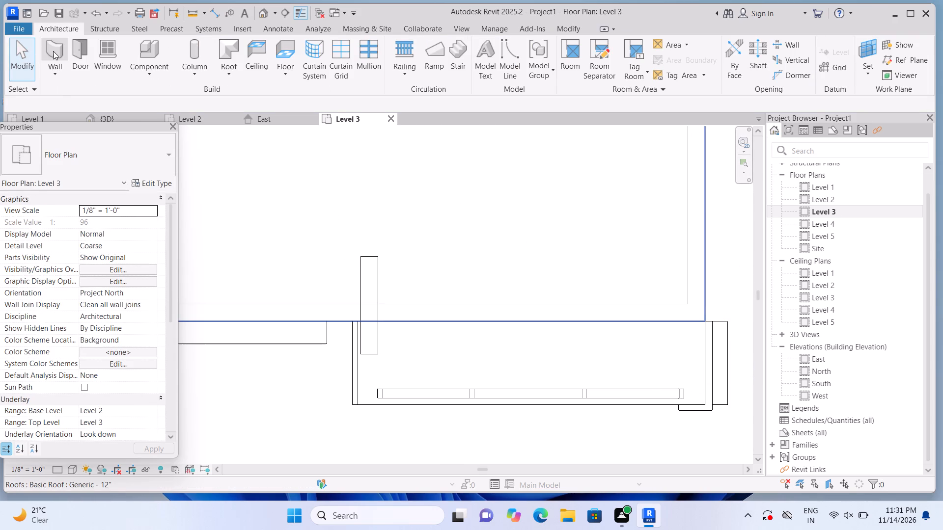
# Draw chained 9" walls from the short wall's inner end to the building's side edge, about 3'-11" forward, and back to its balcony end.
pyautogui.click(54, 51)
pyautogui.click(364, 260)
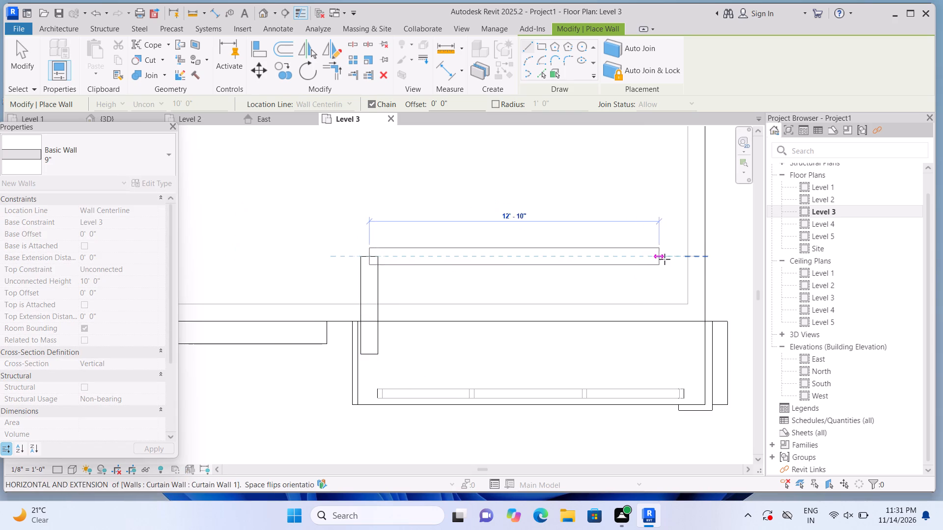
pyautogui.click(689, 261)
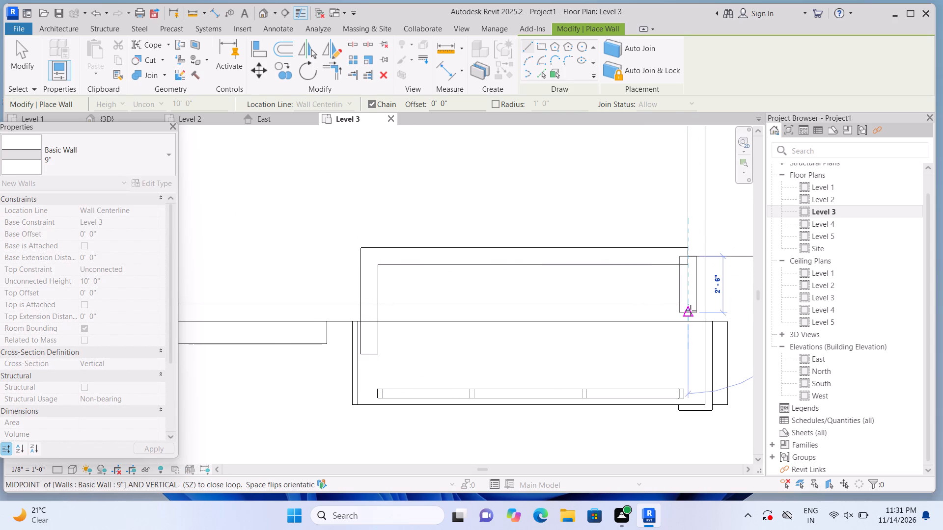
pyautogui.click(700, 252)
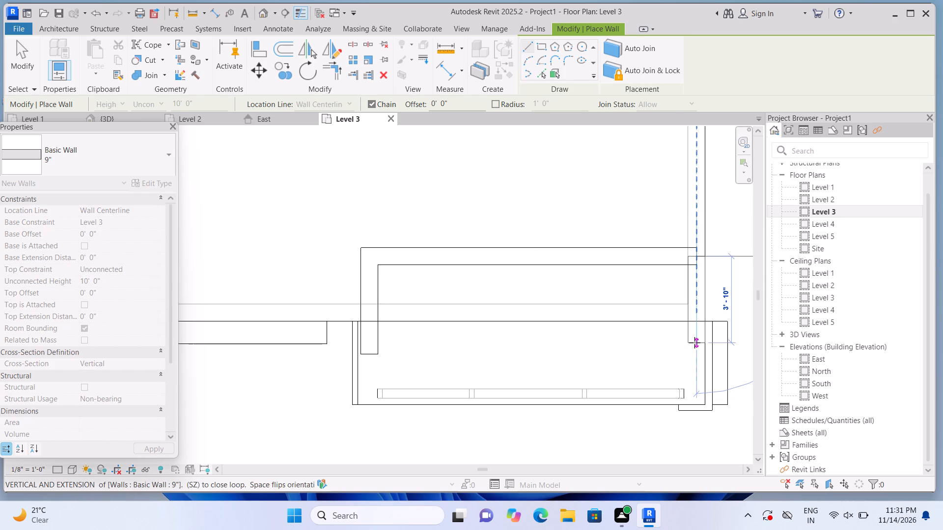
pyautogui.click(694, 344)
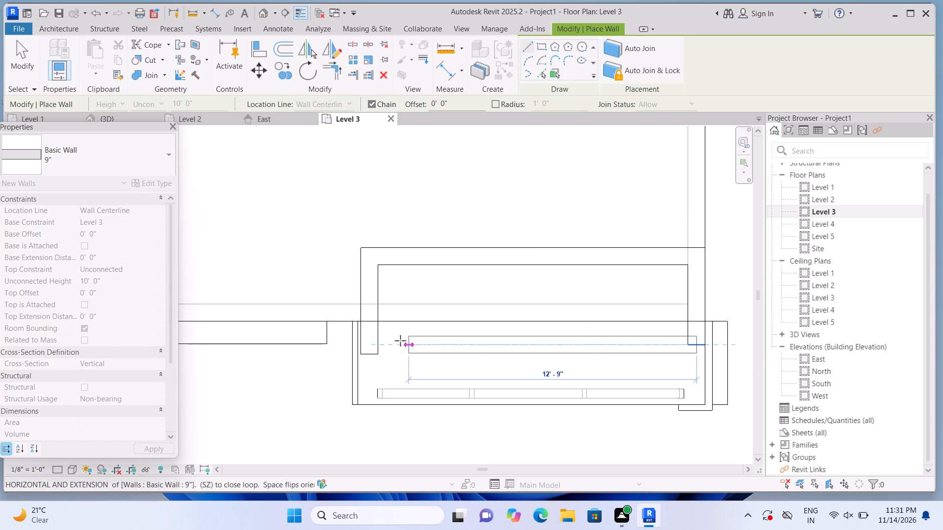
pyautogui.click(369, 348)
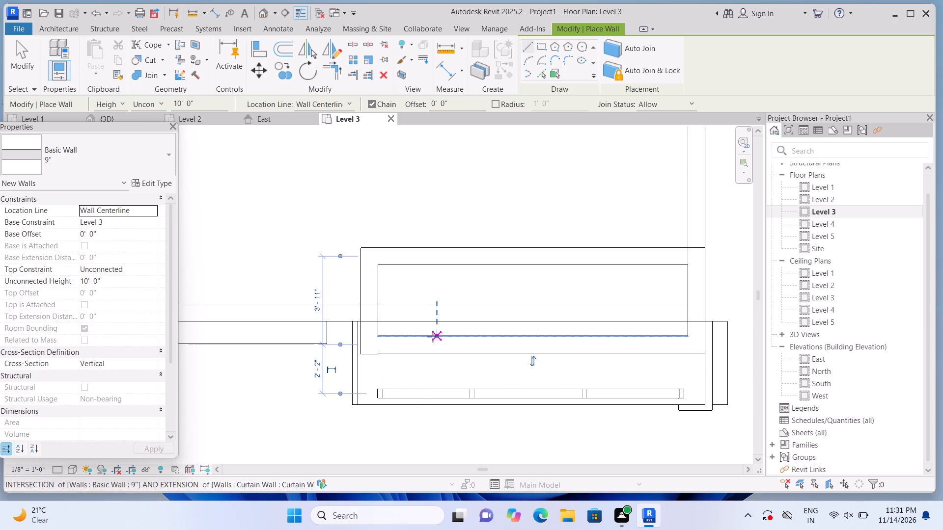
pyautogui.press('Escape')
pyautogui.press('Escape')
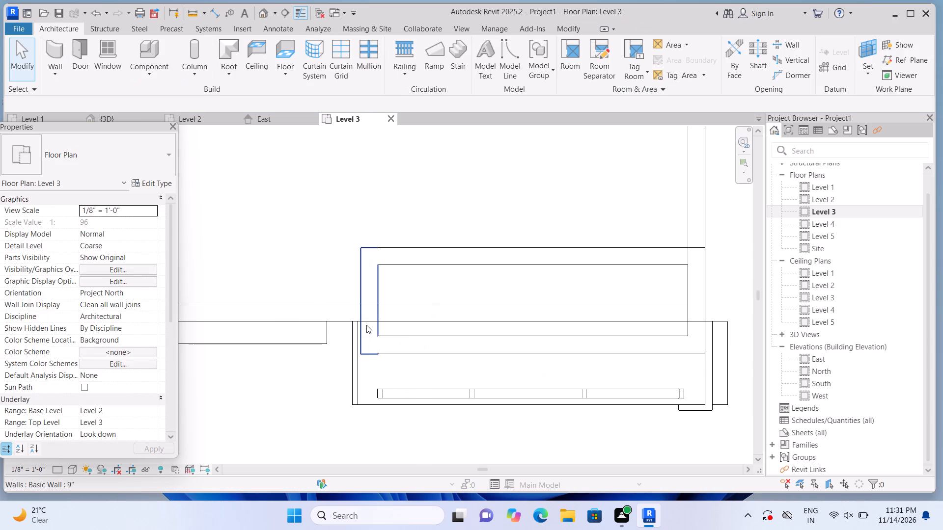
# Delete the original short wall and redraw it as a 9" wall about 4'-8" long, closing the open ends of the two long walls.
pyautogui.click(367, 325)
pyautogui.press('Delete')
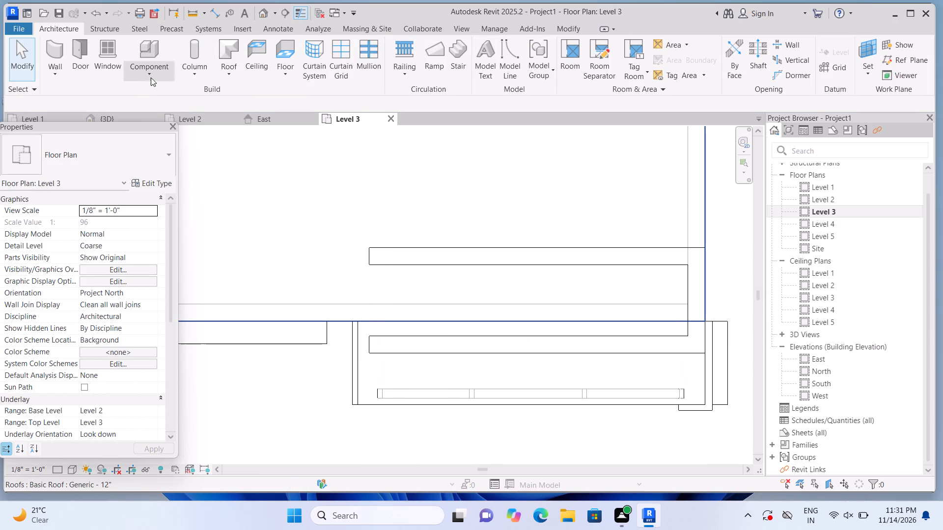
pyautogui.click(55, 53)
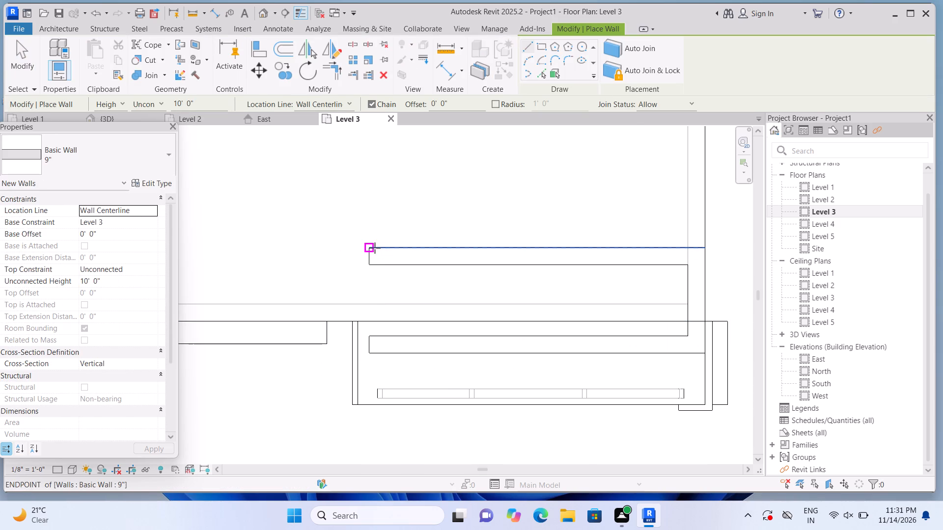
pyautogui.click(375, 247)
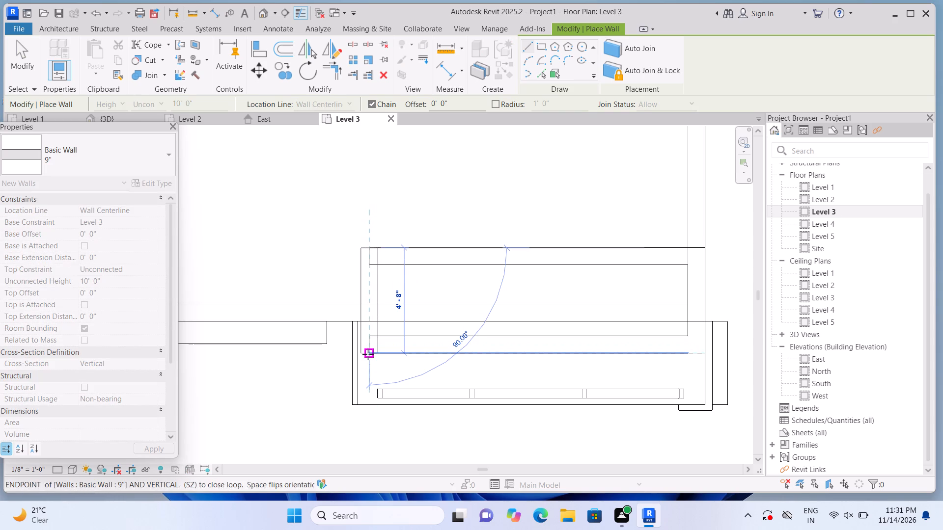
pyautogui.click(368, 354)
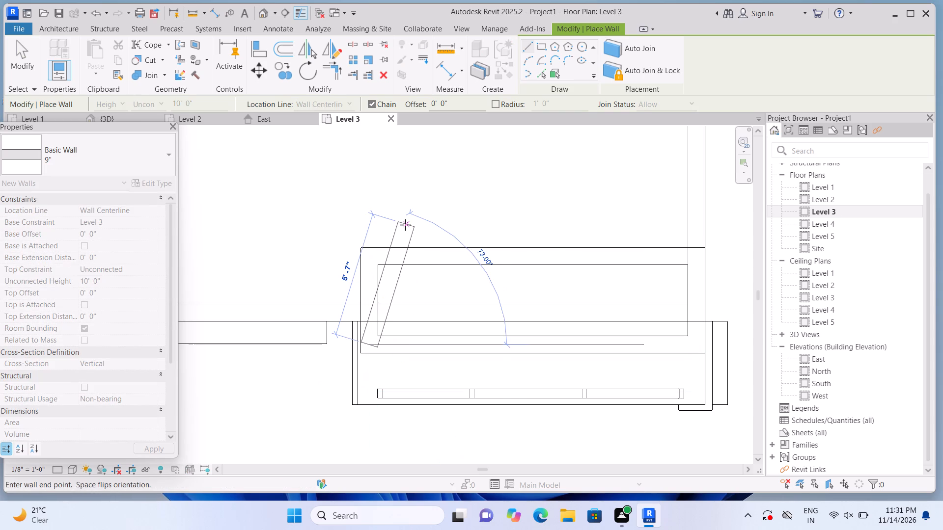
pyautogui.press('Escape')
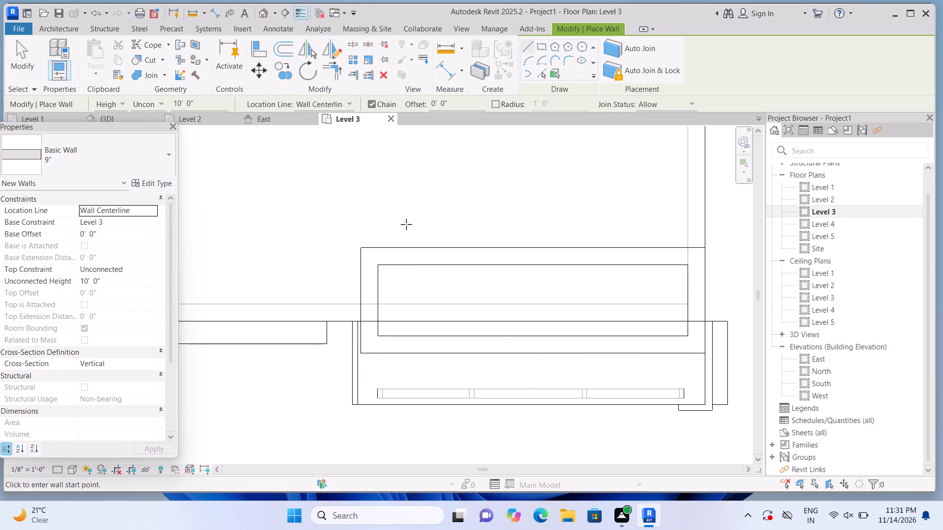
# Examine the new rectangular wall enclosure above the balcony in the 3D view from the front and side.
pyautogui.scroll(-1, 406, 224)
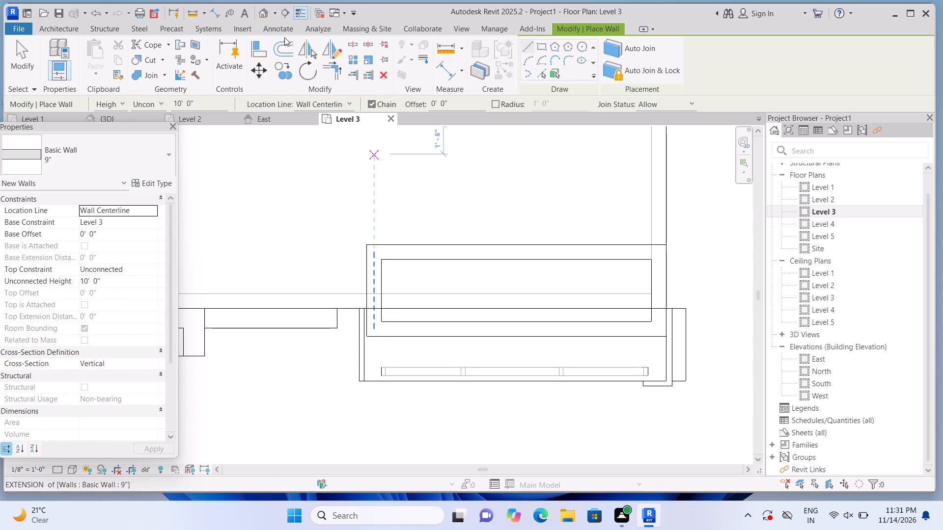
pyautogui.click(264, 13)
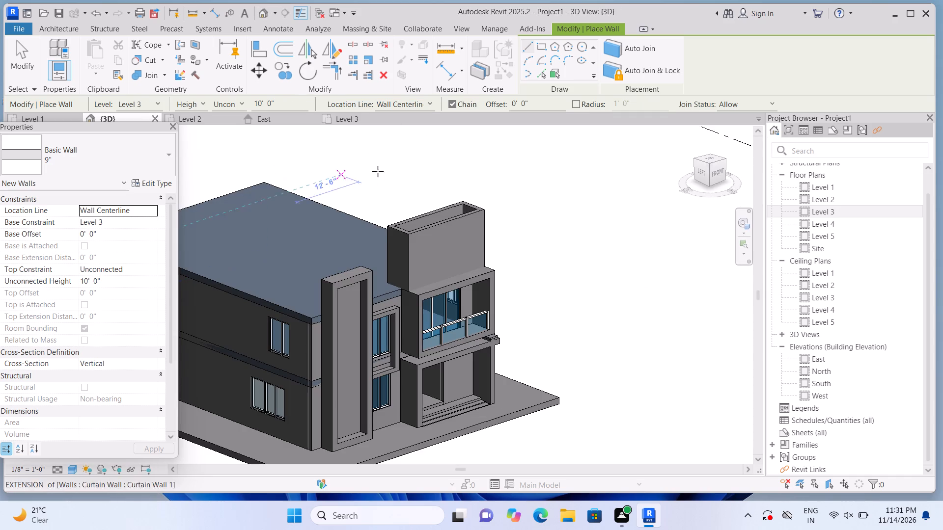
pyautogui.keyDown('shift'); pyautogui.moveTo(647, 280); pyautogui.dragTo(564, 316, button='middle'); pyautogui.keyUp('shift')
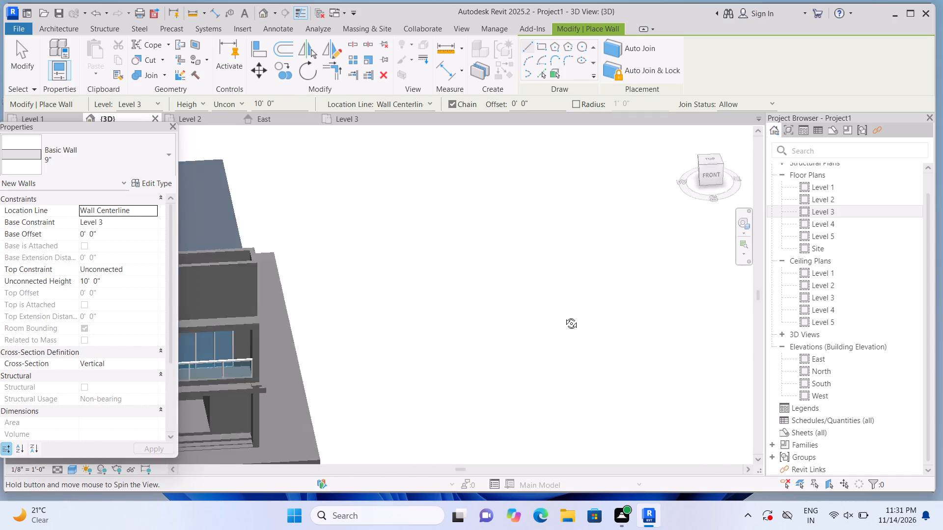
pyautogui.keyDown('shift'); pyautogui.moveTo(564, 316); pyautogui.dragTo(530, 311, button='middle'); pyautogui.keyUp('shift')
pyautogui.moveTo(405, 230); pyautogui.dragTo(711, 290, button='middle')
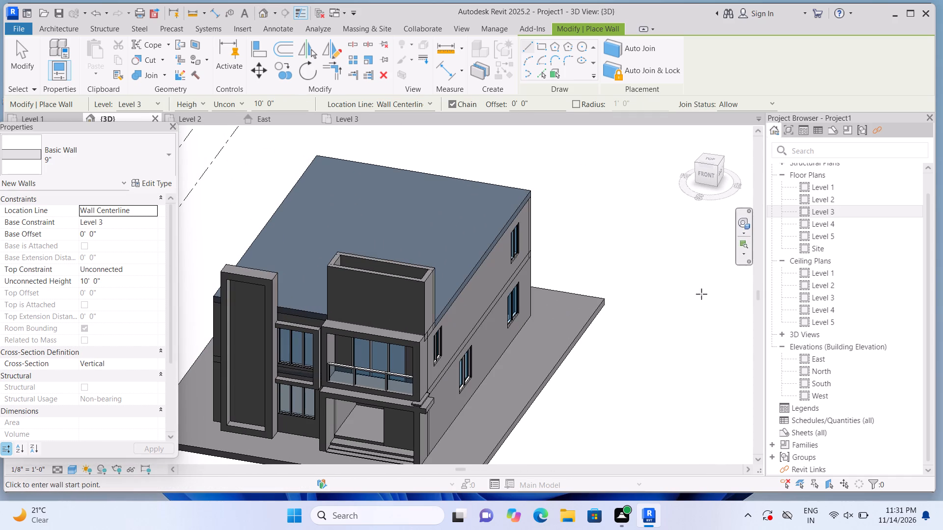
pyautogui.keyDown('shift'); pyautogui.moveTo(614, 222); pyautogui.dragTo(594, 219, button='middle'); pyautogui.keyUp('shift')
pyautogui.moveTo(590, 210); pyautogui.dragTo(679, 255, button='middle')
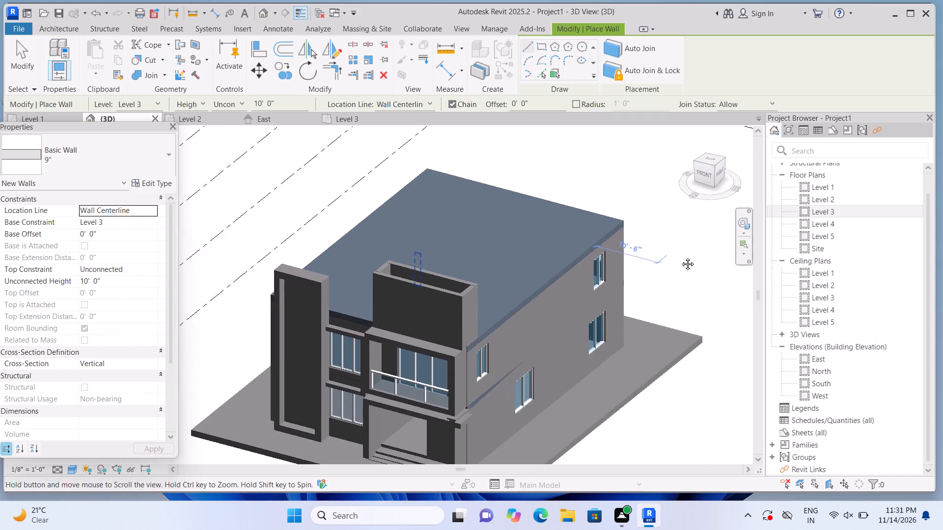
pyautogui.scroll(1, 680, 257)
pyautogui.moveTo(353, 186); pyautogui.dragTo(363, 179, button='middle')
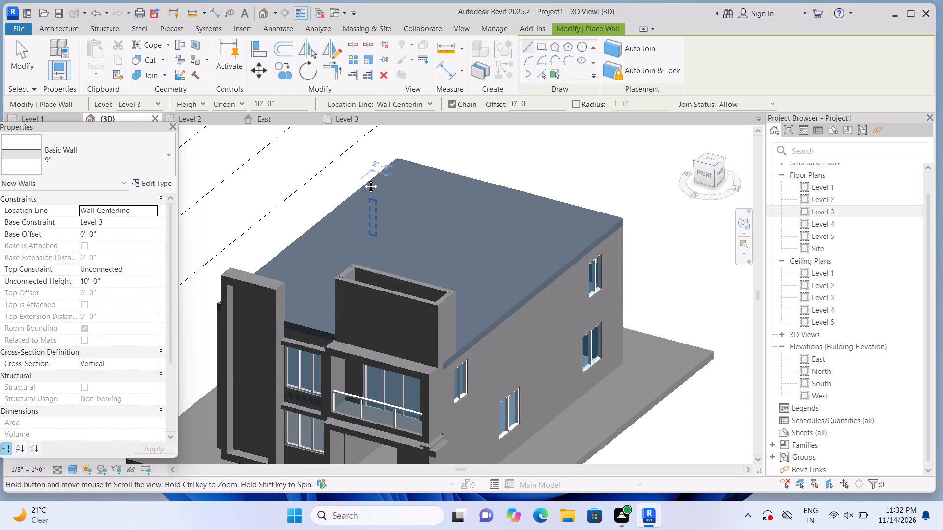
pyautogui.moveTo(363, 179); pyautogui.dragTo(387, 154, button='middle')
pyautogui.press('Escape')
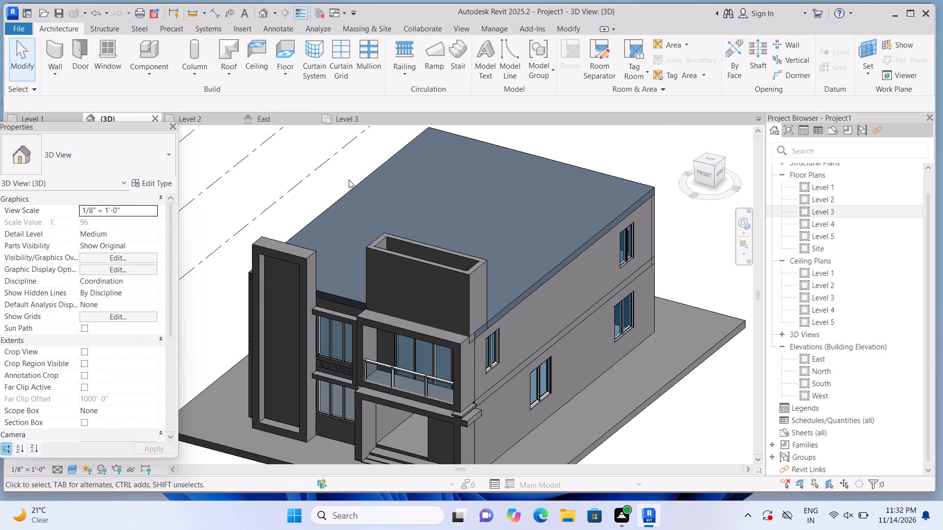
# Open the Level 4 floor plan and set its underlay base level to Level 3.
pyautogui.doubleClick(804, 223)
pyautogui.scroll(-2, 720, 275)
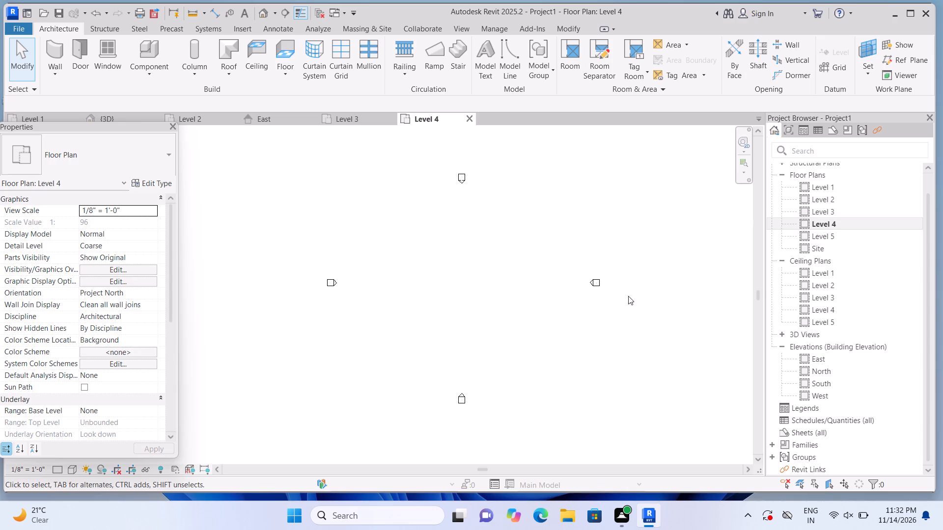
pyautogui.scroll(2, 620, 298)
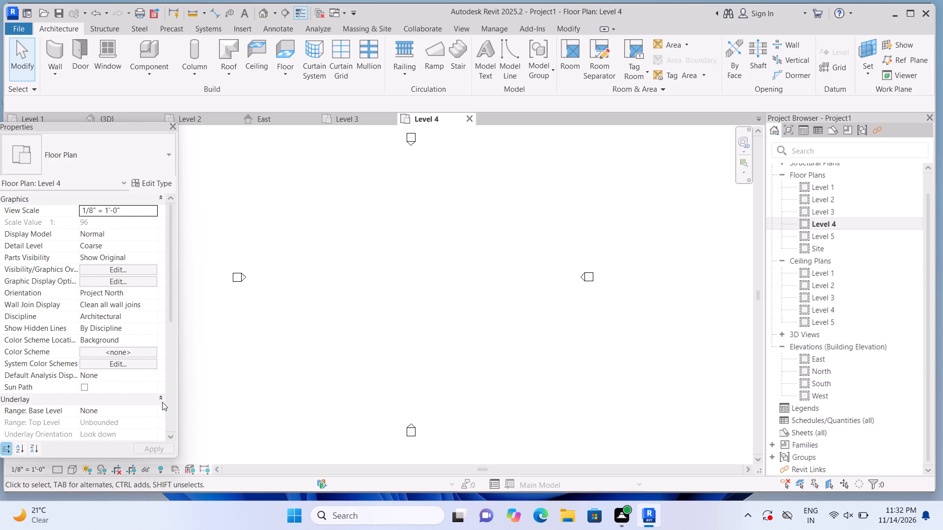
pyautogui.click(160, 398)
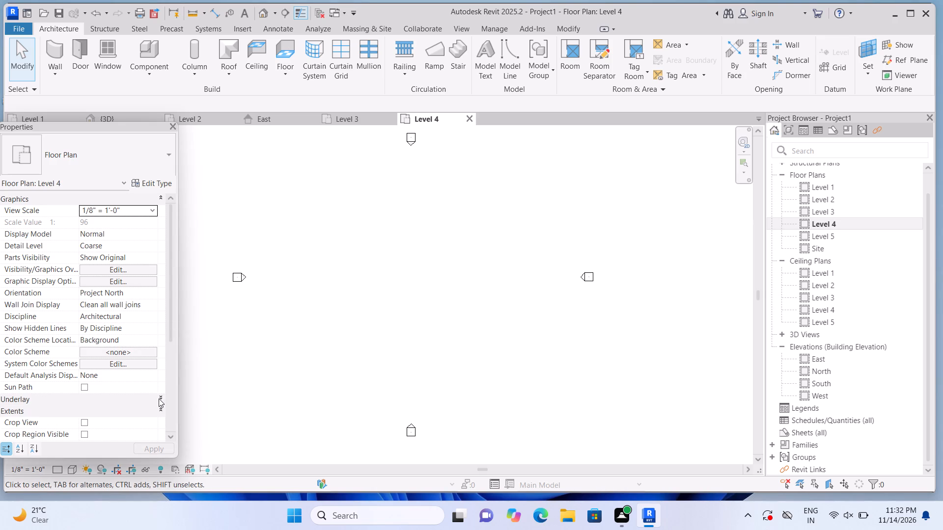
pyautogui.click(160, 396)
pyautogui.click(139, 407)
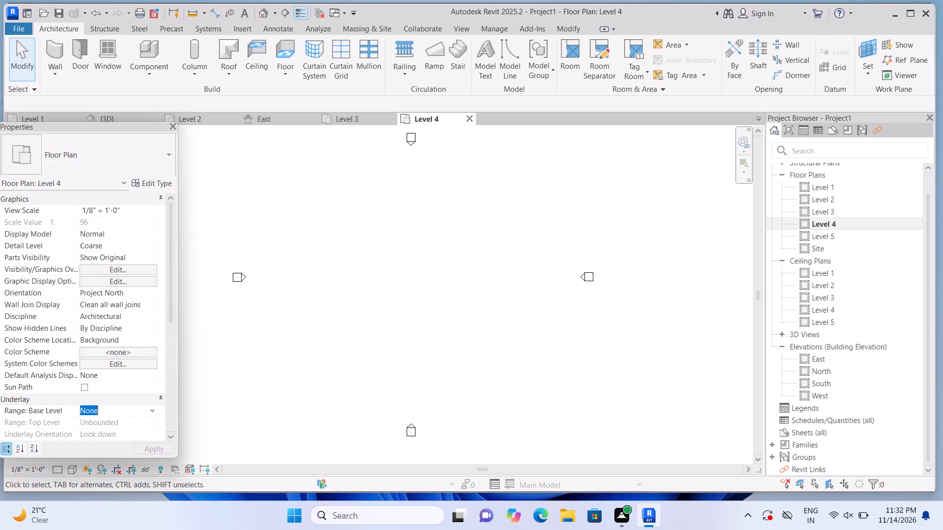
pyautogui.click(150, 407)
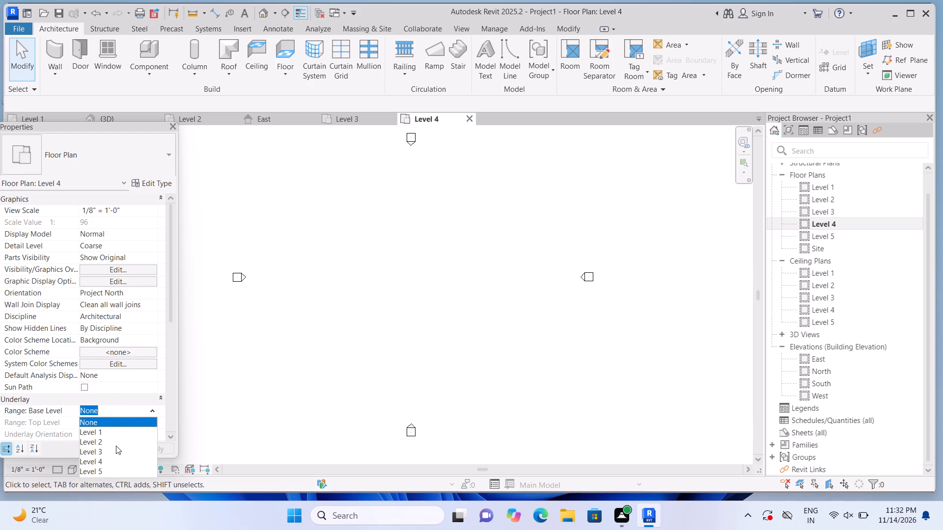
pyautogui.click(99, 451)
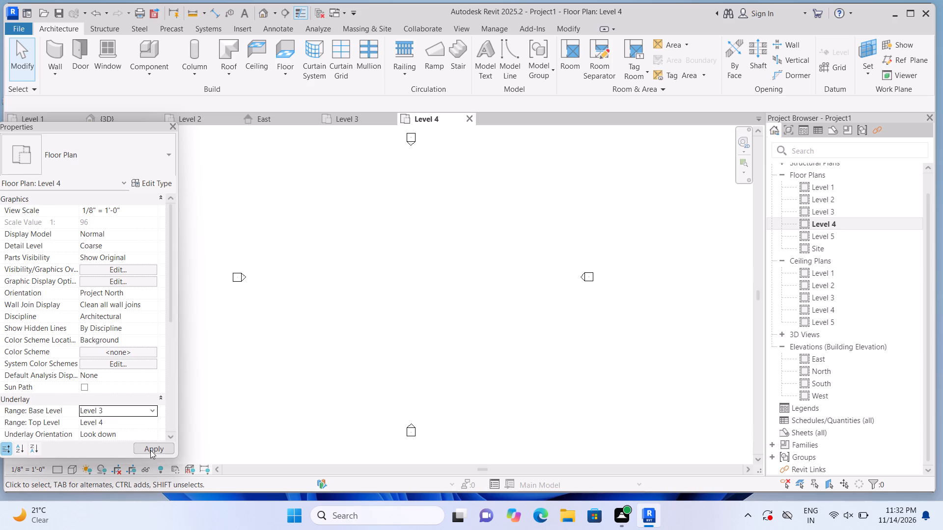
pyautogui.click(153, 450)
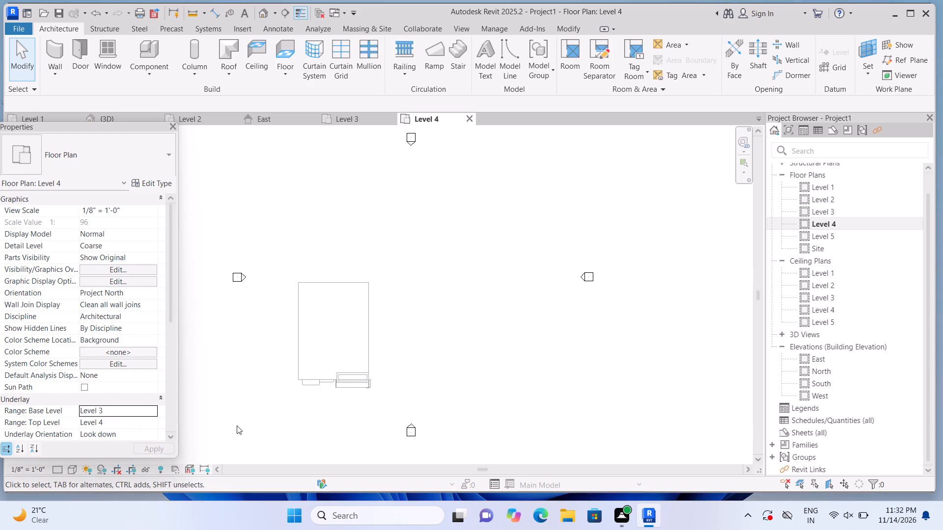
# Create a Generic - 12" roof by footprint on Level 4 from a rectangle about 18'-8" by 4'-8" over the wall enclosure.
pyautogui.scroll(7, 254, 407)
pyautogui.scroll(5, 470, 351)
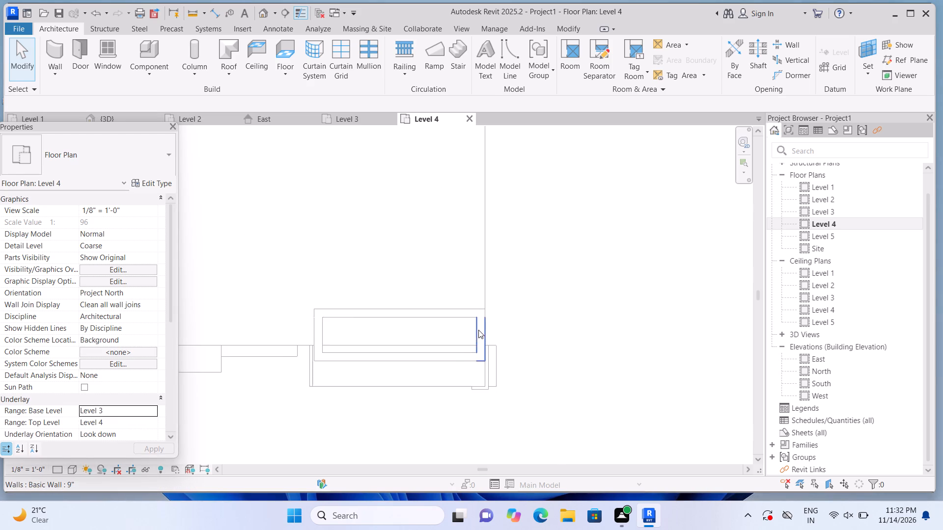
pyautogui.scroll(2, 478, 330)
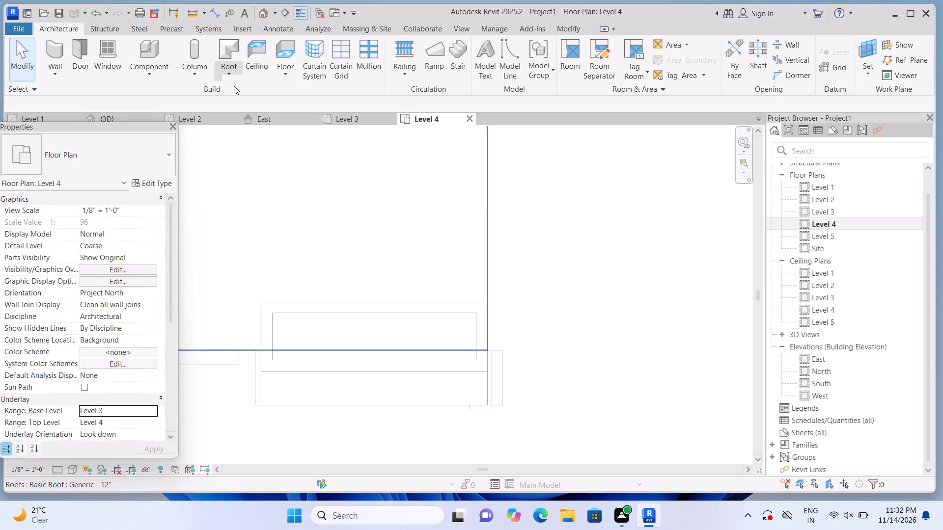
pyautogui.click(229, 77)
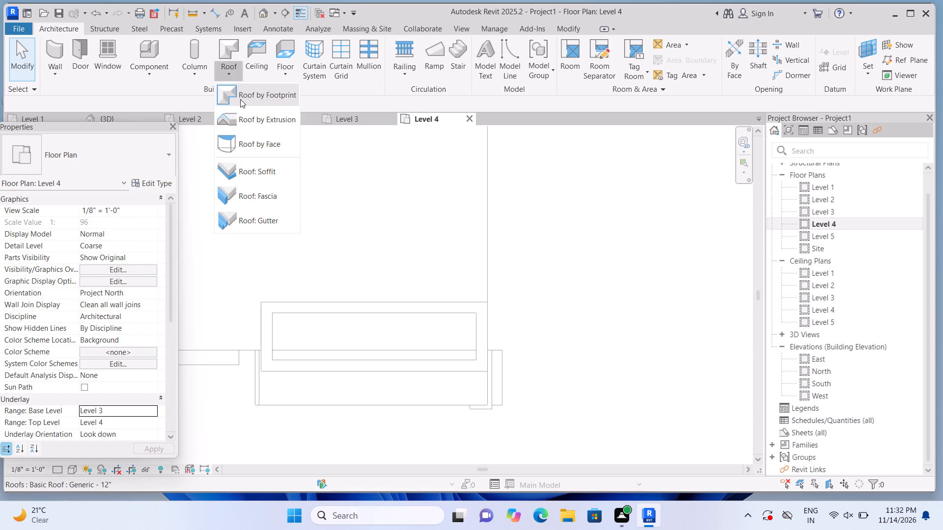
pyautogui.click(241, 100)
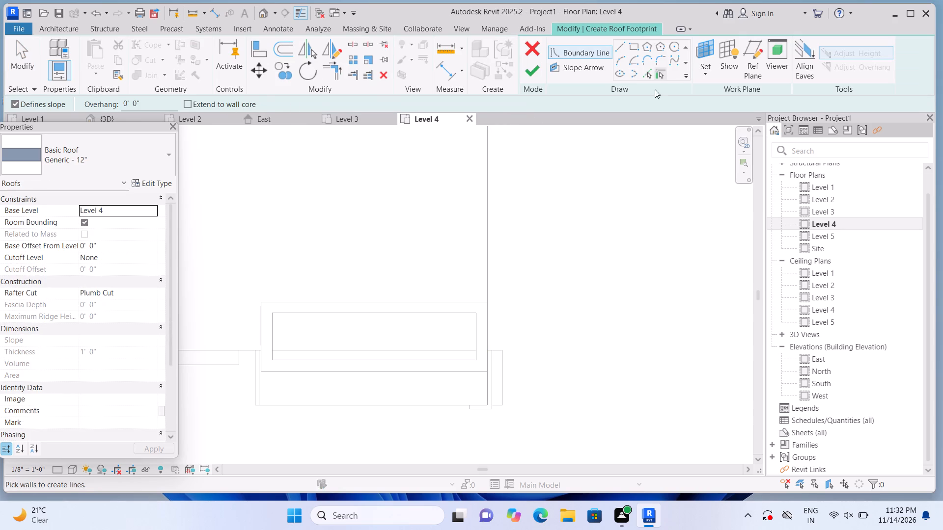
pyautogui.click(631, 47)
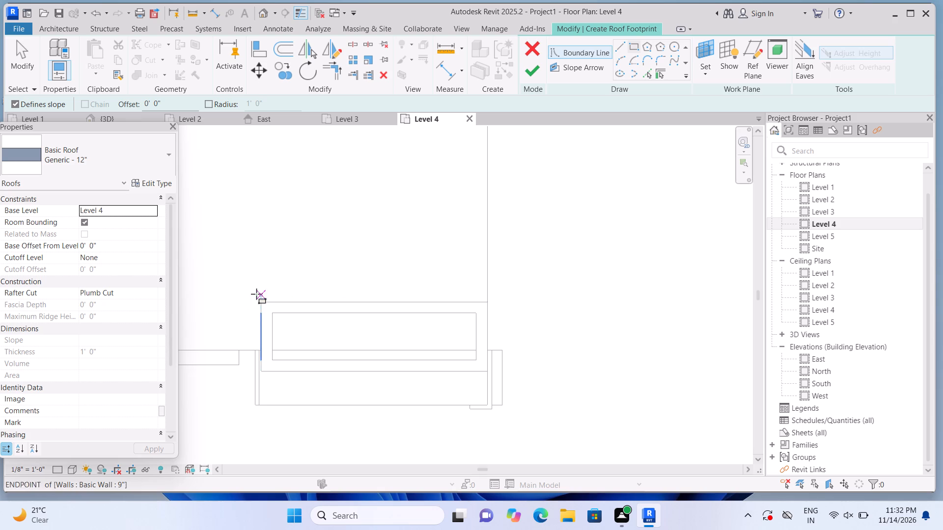
pyautogui.click(237, 299)
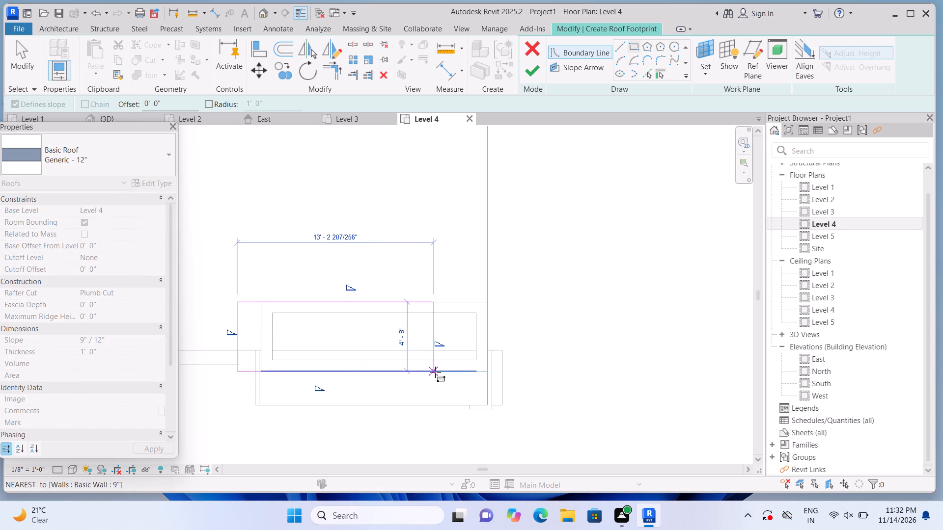
pyautogui.click(515, 372)
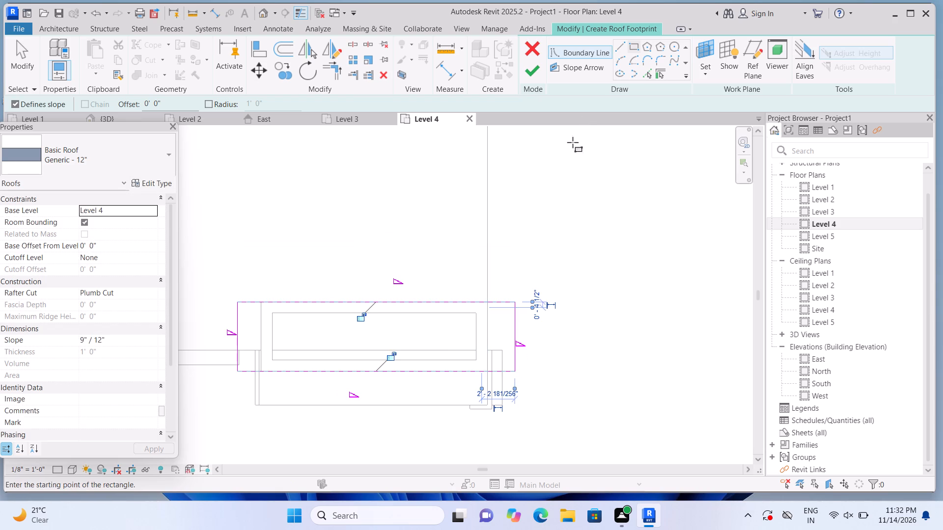
pyautogui.click(532, 72)
# Edit the new roof's footprint in the 3D view, removing the slope from its two long edges to form a gable.
pyautogui.scroll(-1, 551, 217)
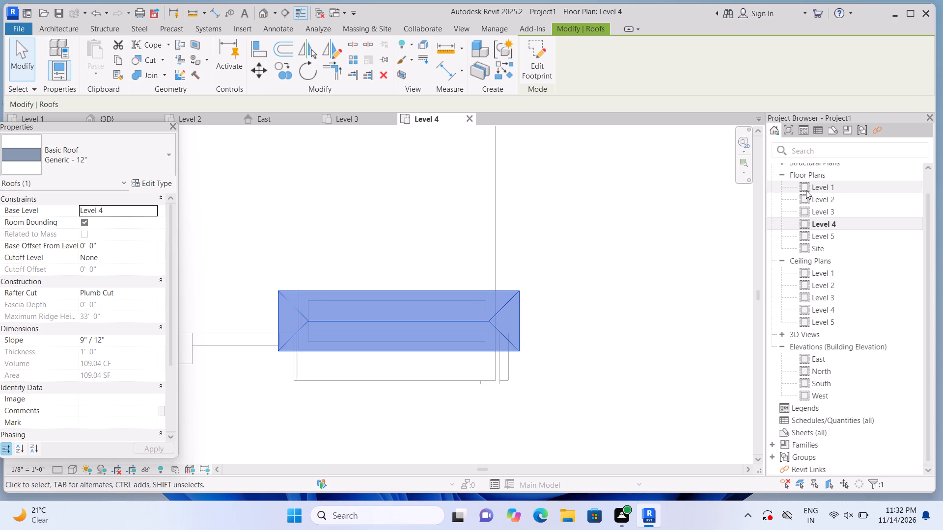
pyautogui.click(261, 12)
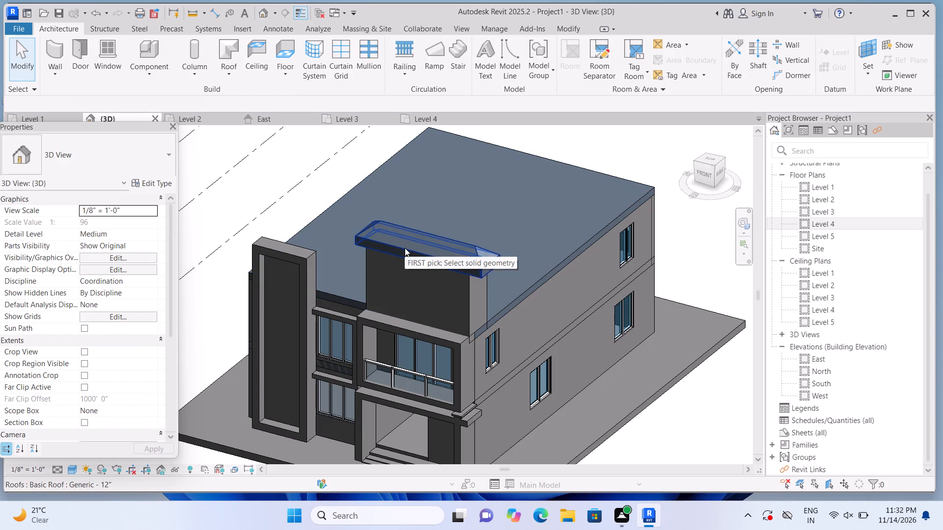
pyautogui.doubleClick(405, 248)
pyautogui.scroll(4, 411, 244)
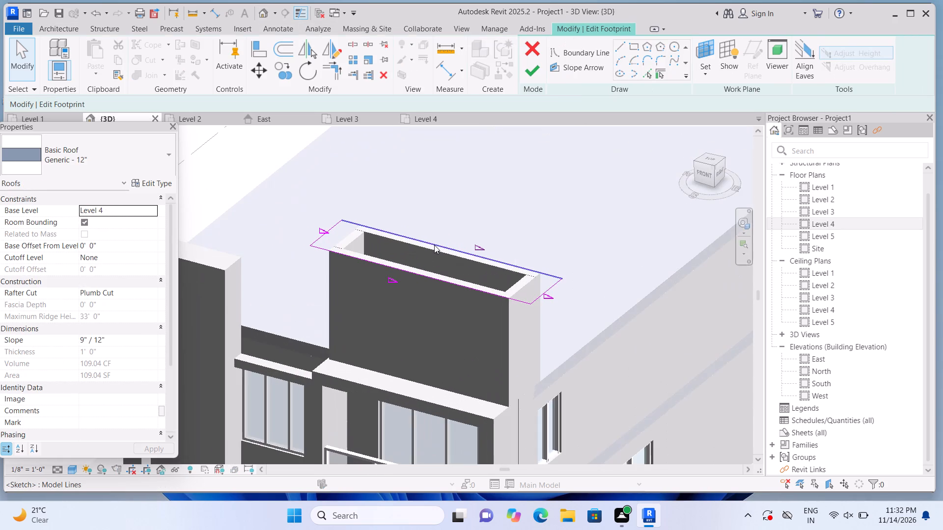
pyautogui.click(436, 245)
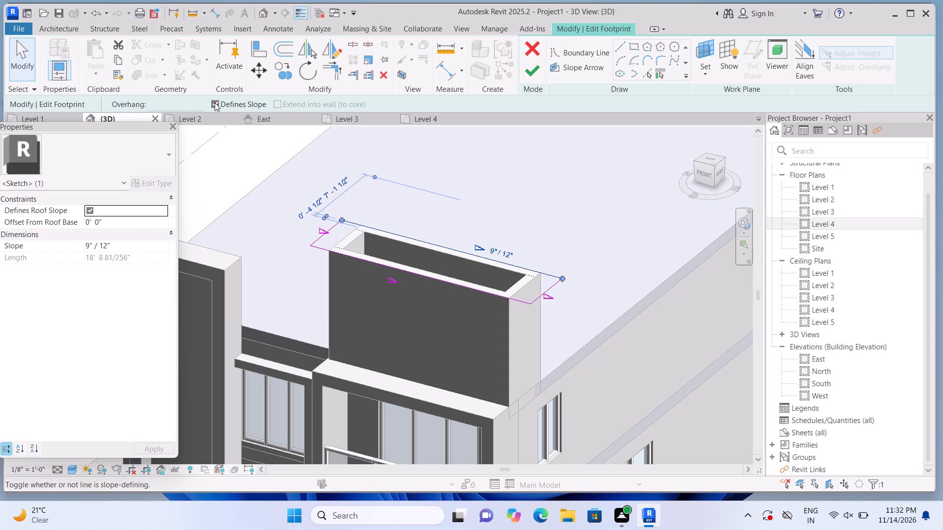
pyautogui.click(214, 101)
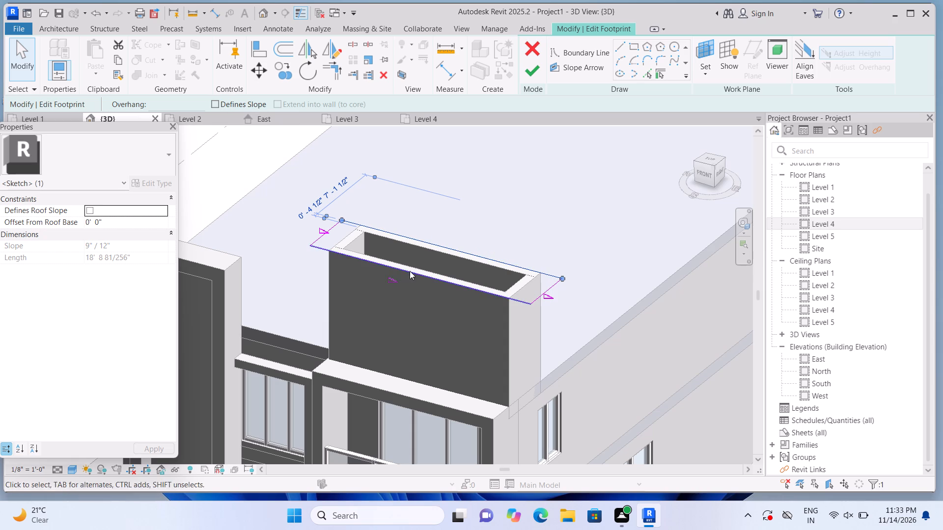
pyautogui.click(410, 271)
pyautogui.click(215, 100)
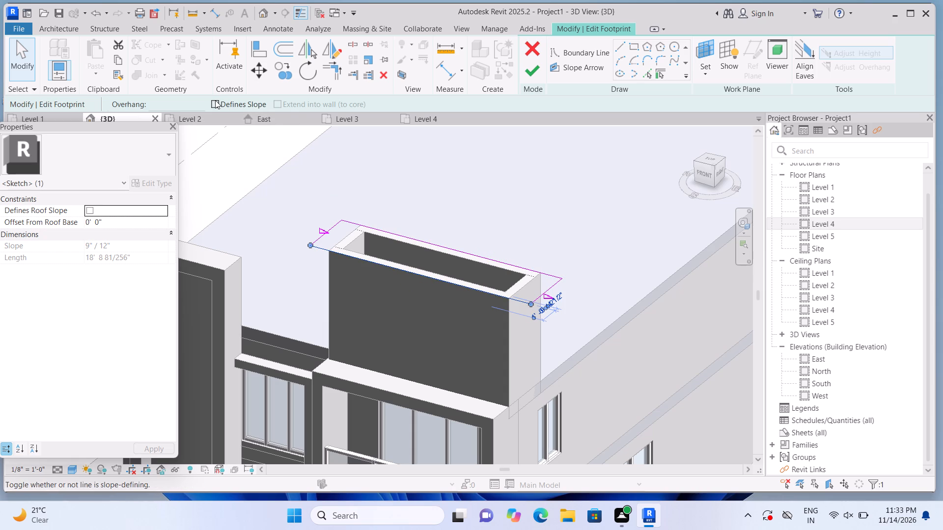
pyautogui.click(527, 71)
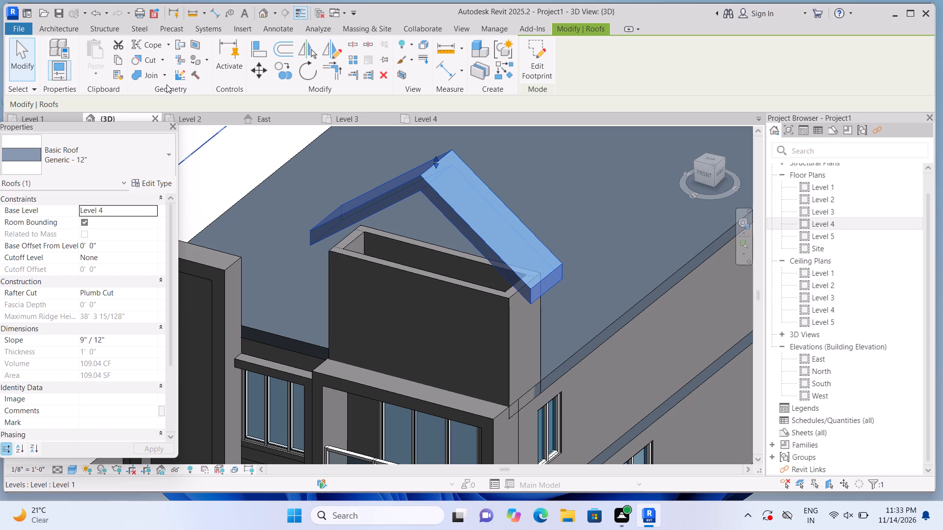
# Attach the tops of the enclosure's front wall and the short wall at the building's side edge to the gable roof.
pyautogui.click(414, 281)
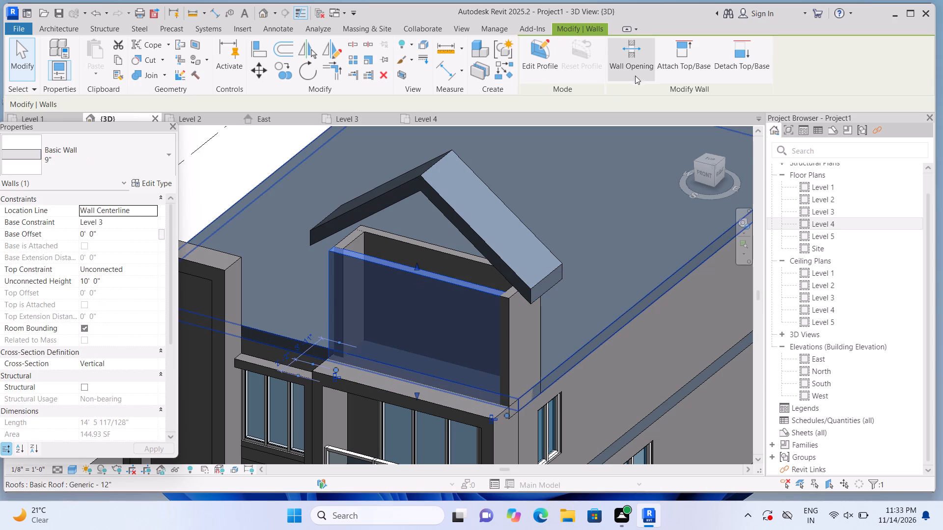
pyautogui.click(675, 65)
pyautogui.click(498, 253)
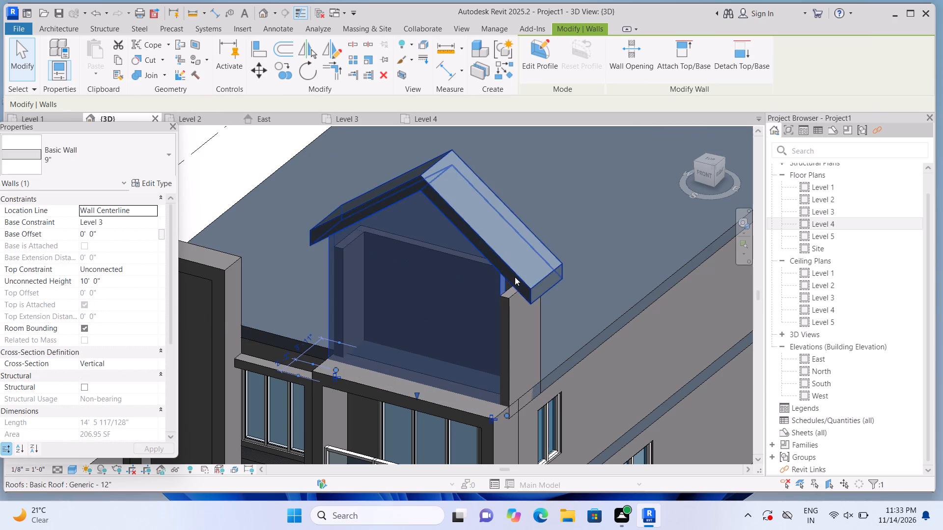
pyautogui.click(513, 315)
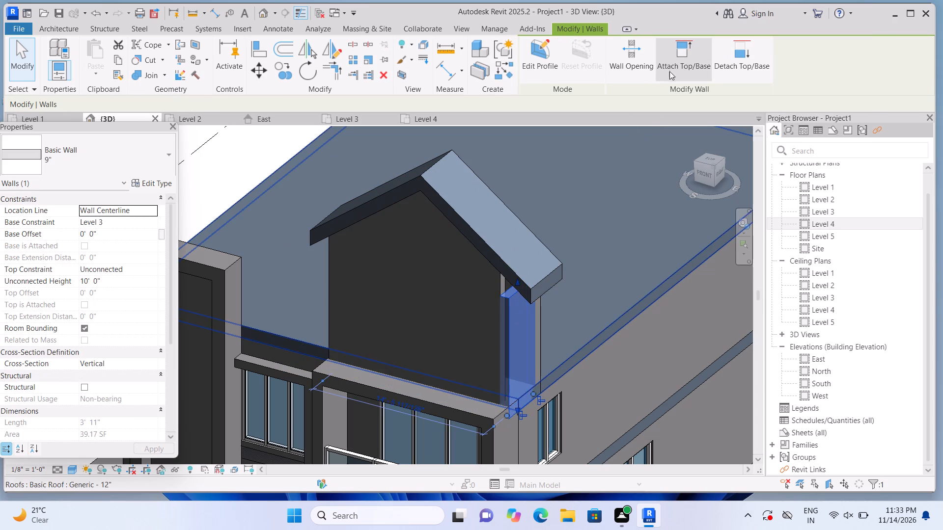
pyautogui.click(677, 60)
pyautogui.click(518, 227)
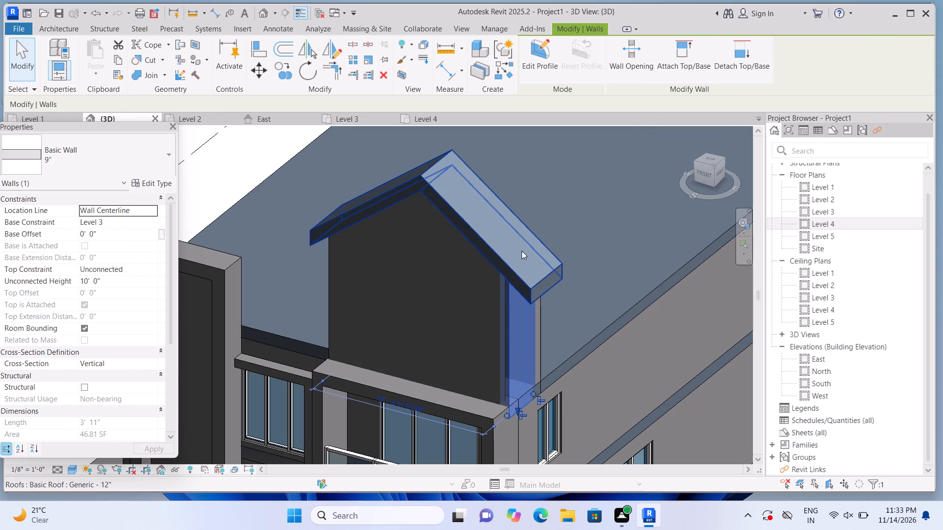
pyautogui.press('Escape')
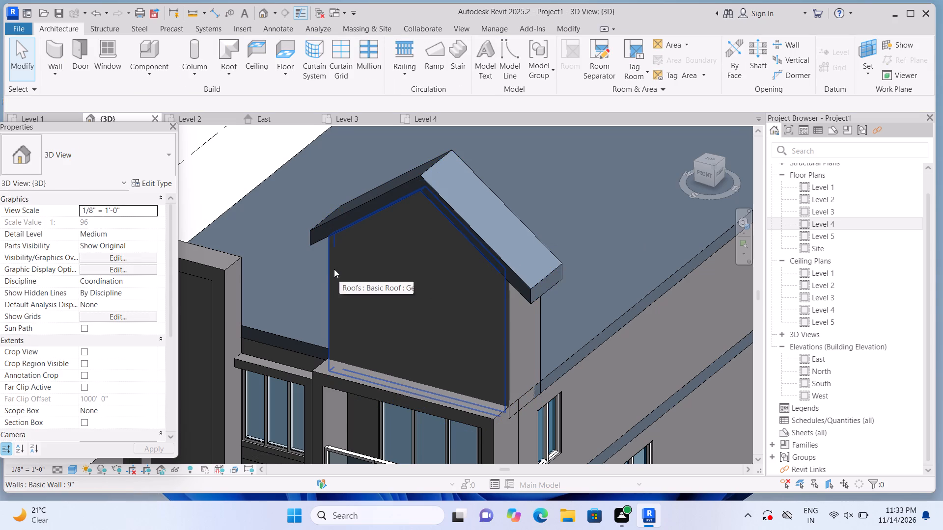
# Attach the top of the enclosure's long rear wall to the gable roof.
pyautogui.scroll(-5, 342, 266)
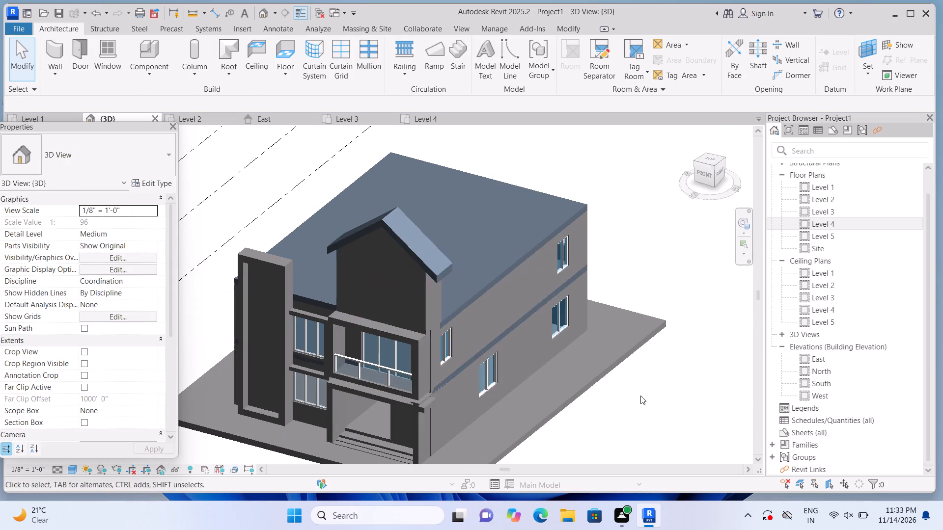
pyautogui.keyDown('shift'); pyautogui.moveTo(675, 419); pyautogui.dragTo(522, 391, button='middle'); pyautogui.keyUp('shift')
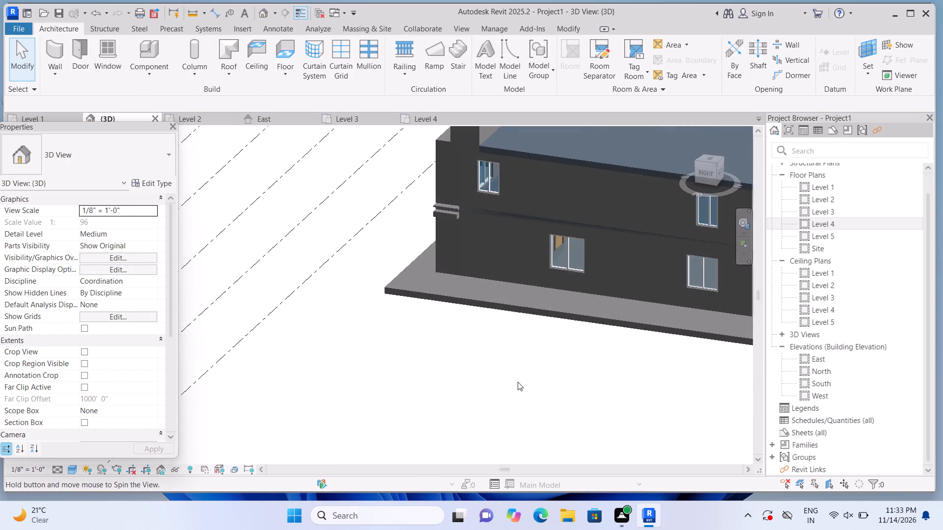
pyautogui.scroll(1, 512, 347)
pyautogui.moveTo(510, 345); pyautogui.dragTo(420, 504, button='middle')
pyautogui.scroll(1, 486, 103)
pyautogui.click(409, 199)
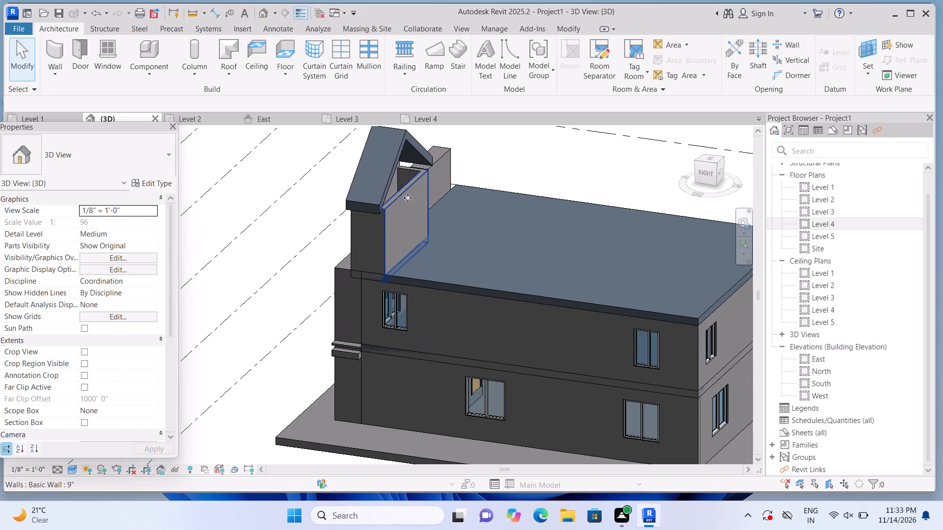
pyautogui.click(679, 62)
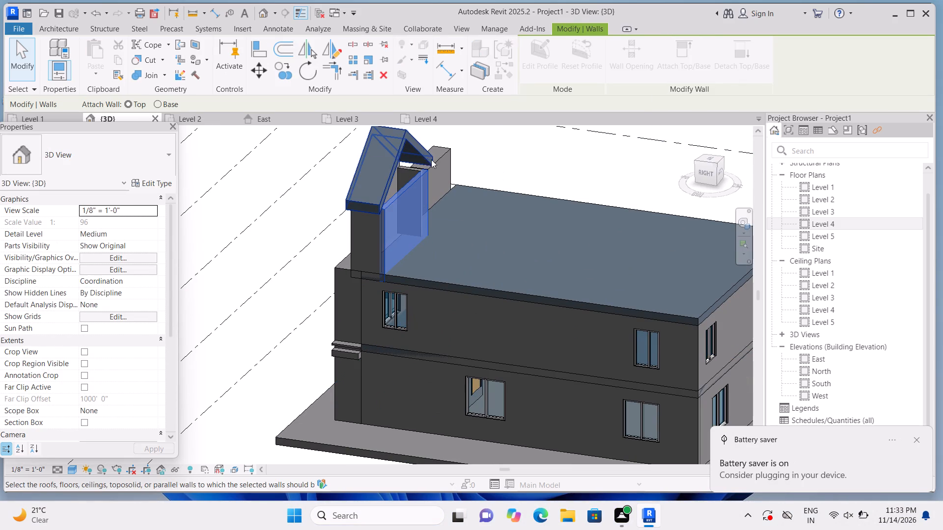
pyautogui.click(417, 155)
pyautogui.click(508, 136)
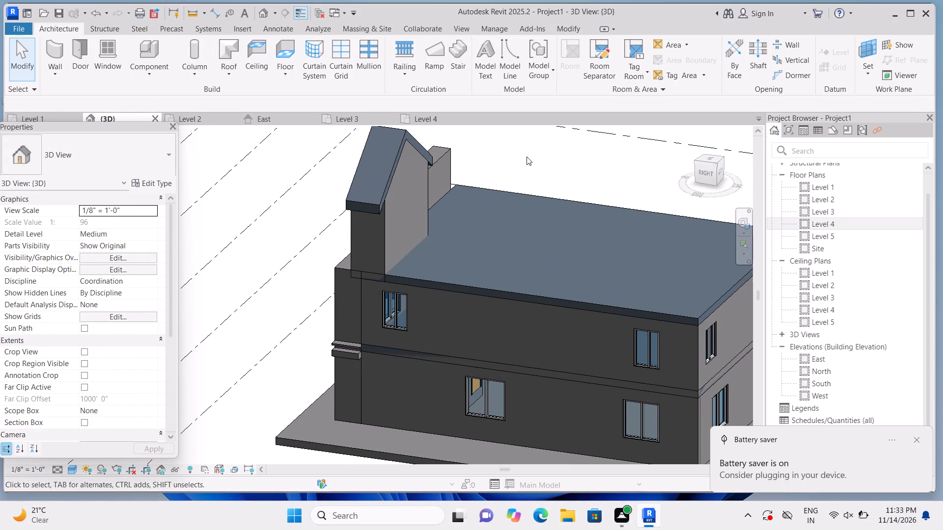
# Attach the top of the enclosure's remaining short inner wall to the gable roof.
pyautogui.scroll(-2, 530, 157)
pyautogui.keyDown('shift'); pyautogui.moveTo(564, 168); pyautogui.dragTo(565, 181, button='middle'); pyautogui.keyUp('shift')
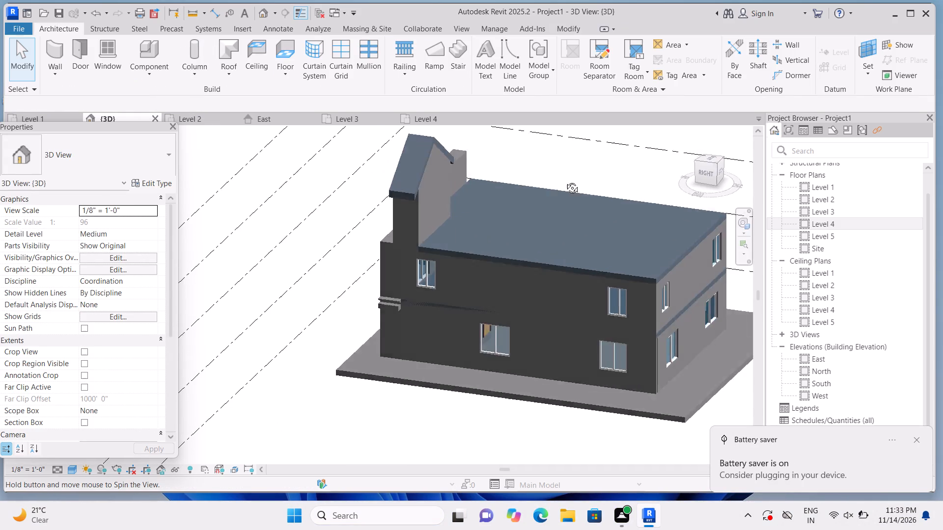
pyautogui.keyDown('shift'); pyautogui.moveTo(565, 181); pyautogui.dragTo(412, 169, button='middle'); pyautogui.keyUp('shift')
pyautogui.scroll(-5, 411, 165)
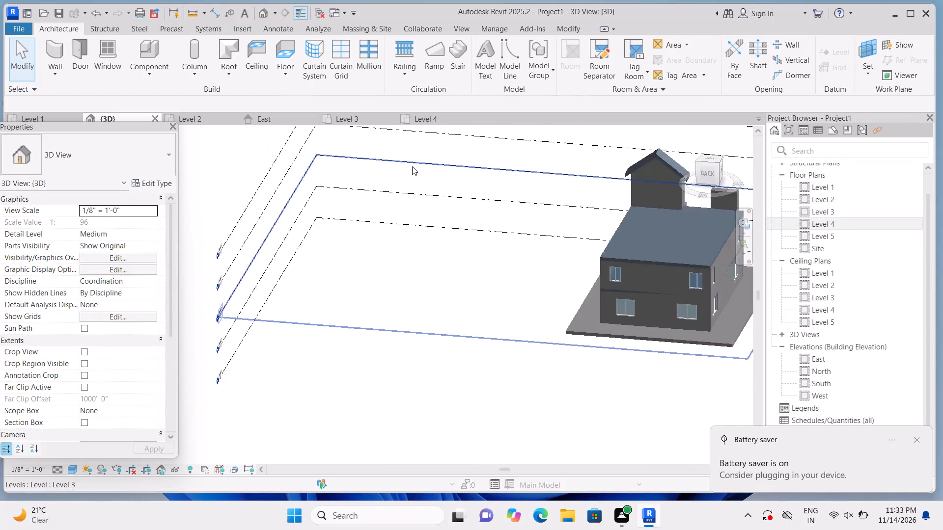
pyautogui.scroll(-2, 412, 166)
pyautogui.scroll(6, 607, 224)
pyautogui.moveTo(590, 177); pyautogui.dragTo(594, 298, button='middle')
pyautogui.scroll(5, 595, 300)
pyautogui.scroll(2, 559, 254)
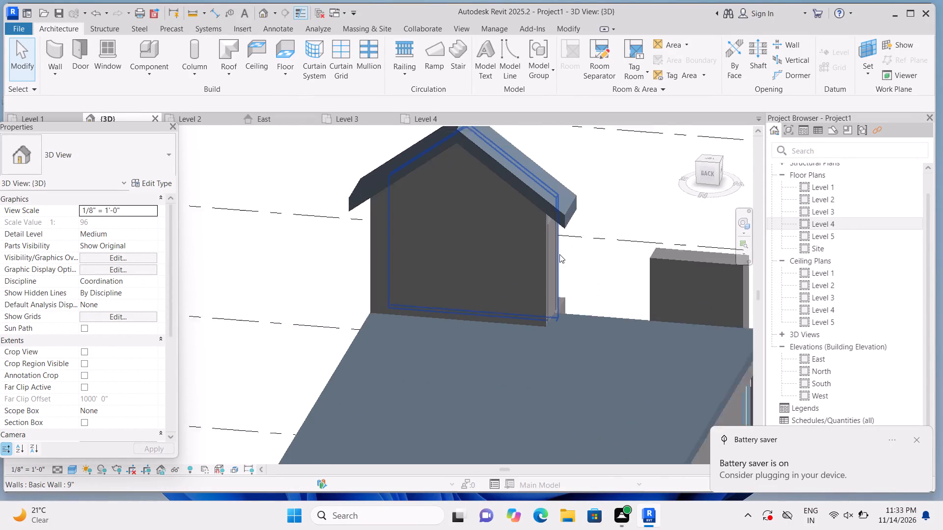
pyautogui.scroll(3, 559, 254)
pyautogui.click(552, 253)
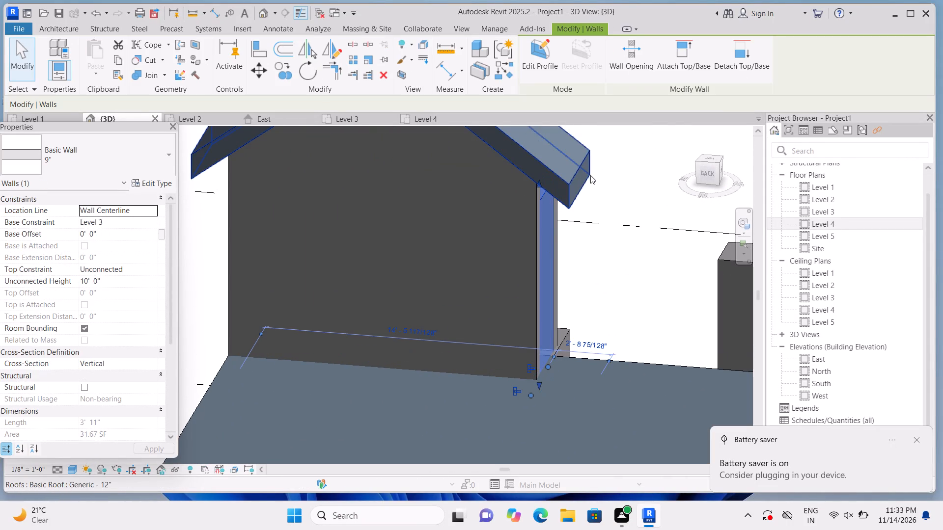
pyautogui.click(693, 64)
pyautogui.click(580, 164)
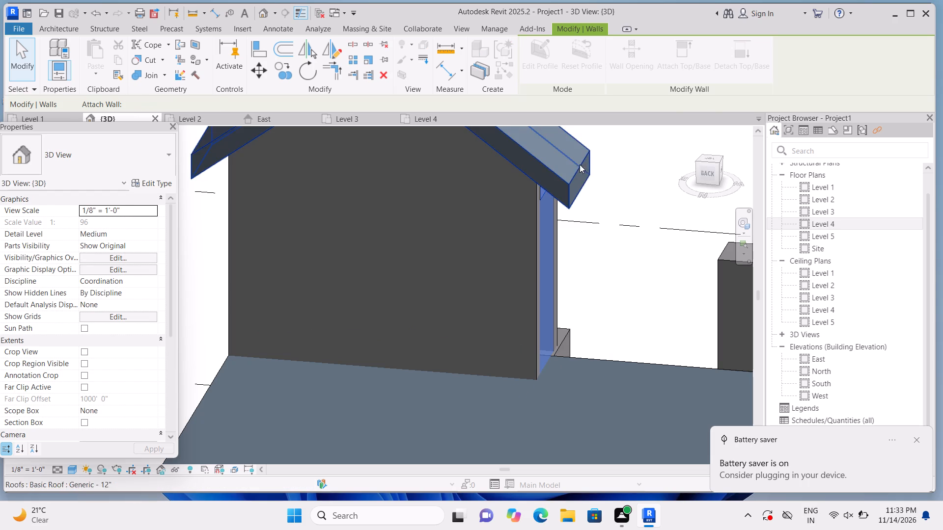
pyautogui.scroll(-3, 606, 217)
pyautogui.press('Escape')
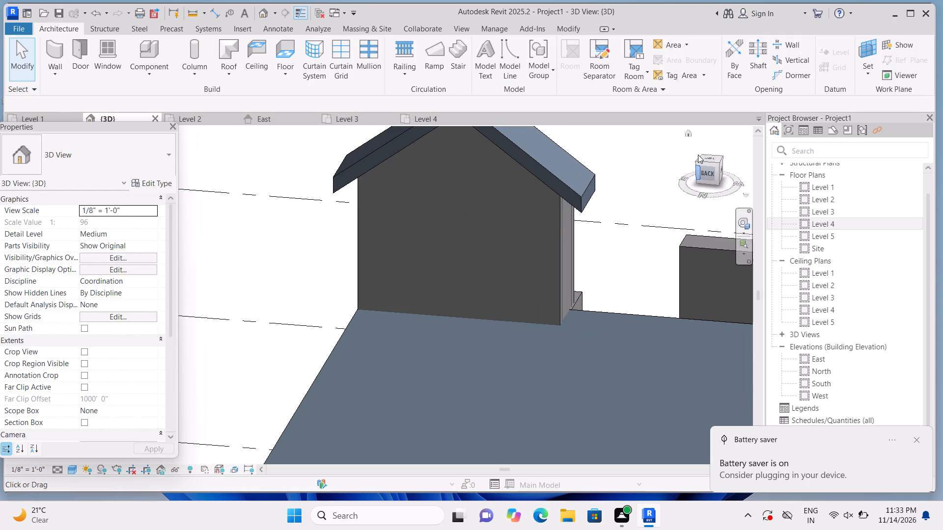
# Restore the 3D view's home orientation and examine the gabled block on the front facade.
pyautogui.click(688, 132)
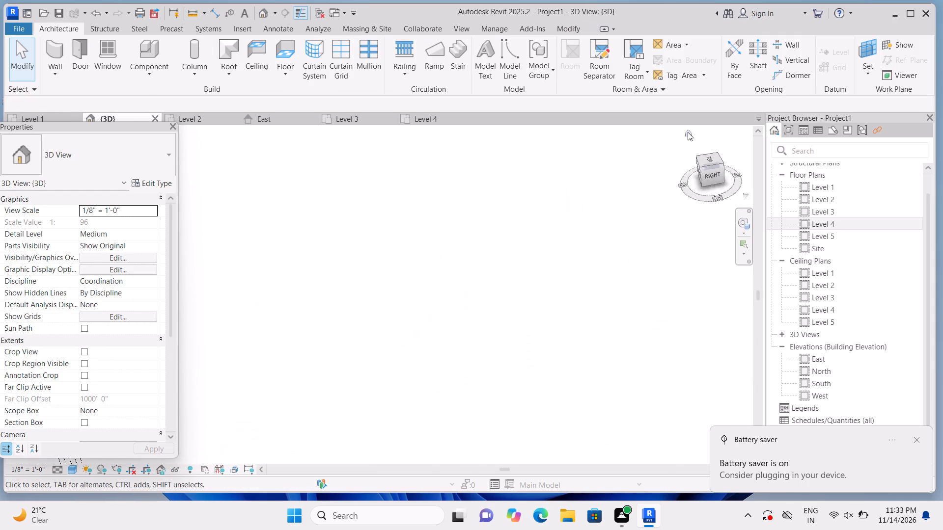
pyautogui.scroll(3, 194, 346)
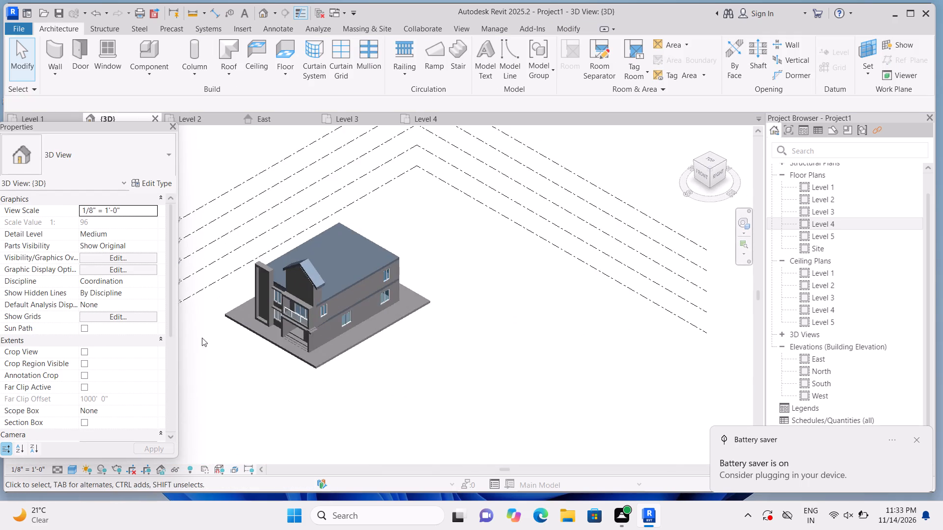
pyautogui.scroll(4, 202, 338)
pyautogui.moveTo(247, 303); pyautogui.dragTo(206, 344, button='middle')
pyautogui.scroll(3, 206, 344)
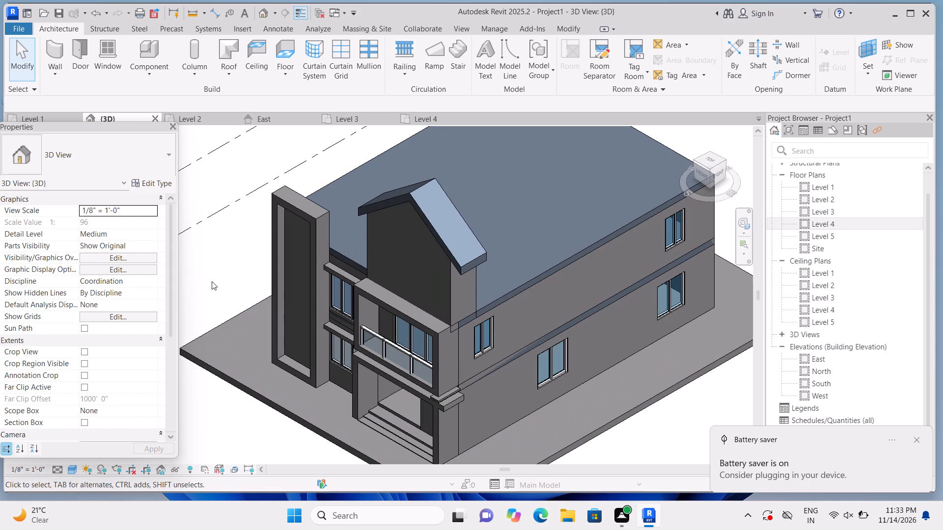
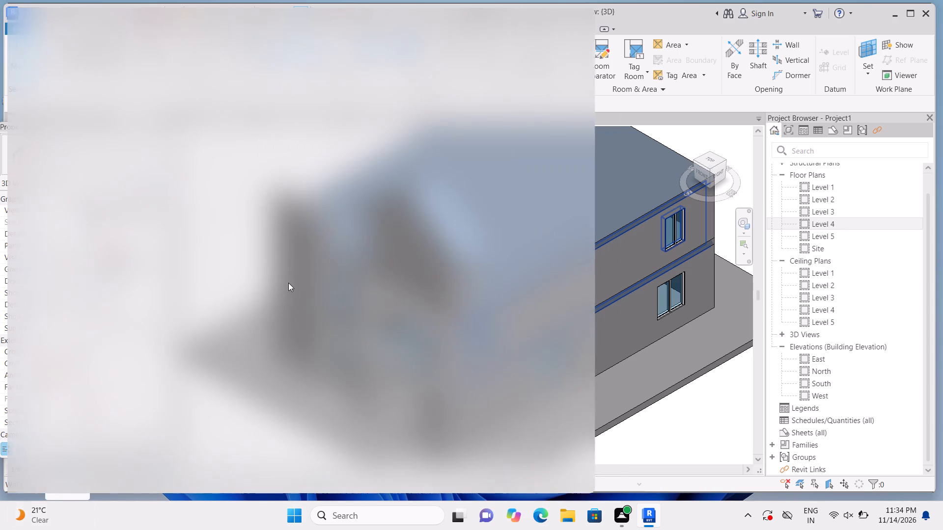
# Examine the front facade and the gabled roof-level block from several angles in the 3D view.
pyautogui.scroll(-3, 603, 384)
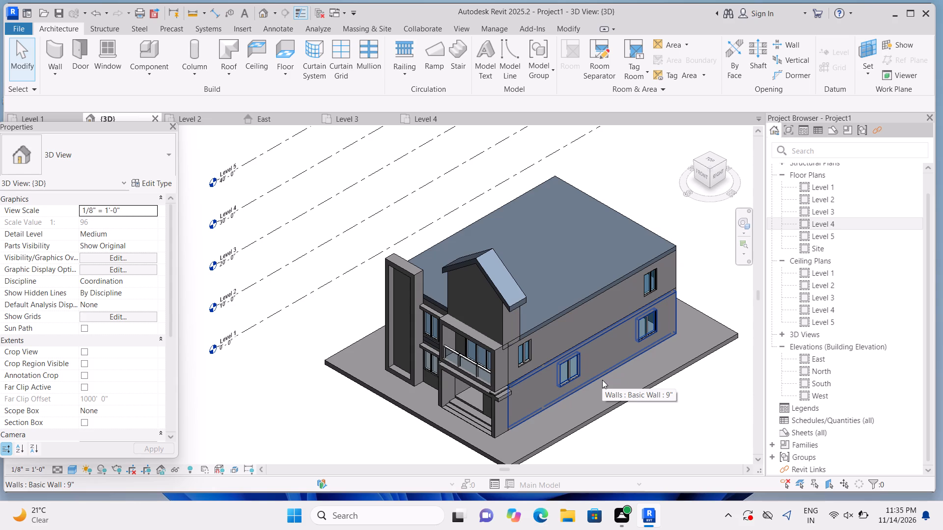
pyautogui.scroll(5, 509, 364)
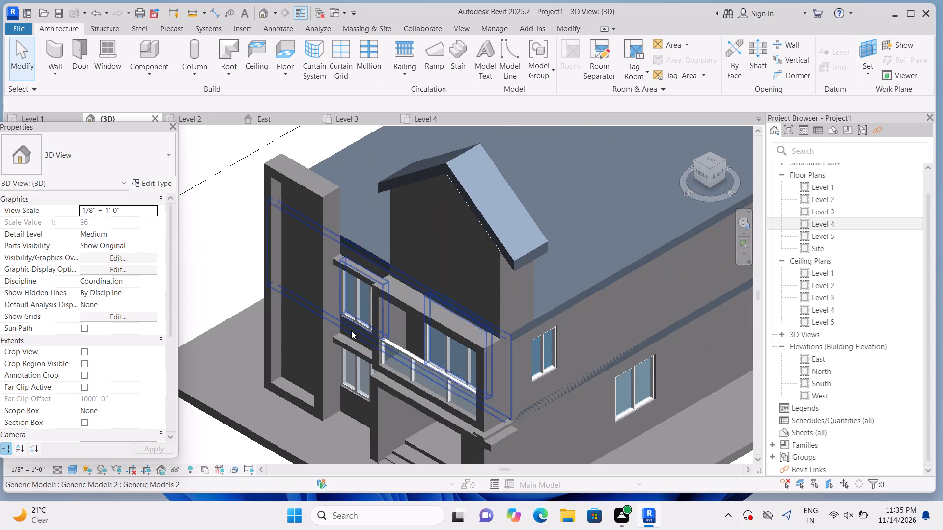
pyautogui.keyDown('shift'); pyautogui.moveTo(203, 257); pyautogui.dragTo(301, 291, button='middle'); pyautogui.keyUp('shift')
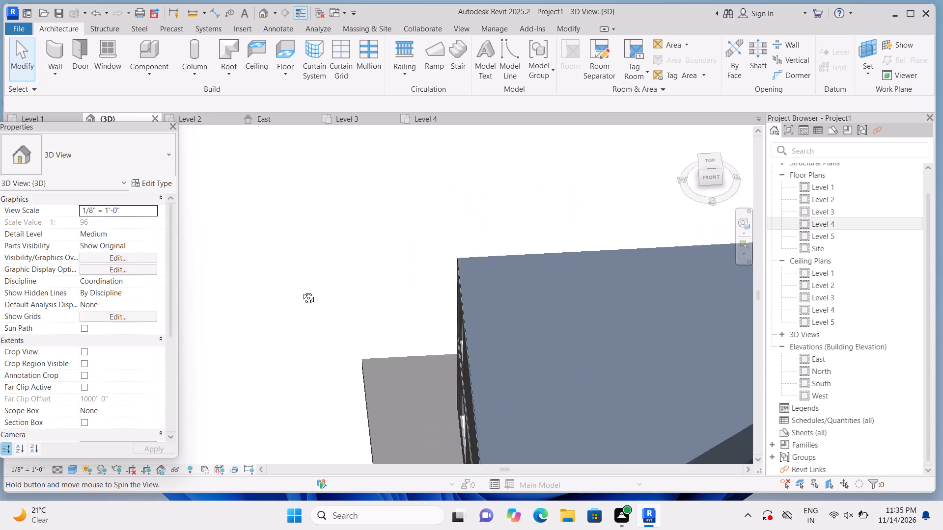
pyautogui.keyDown('shift'); pyautogui.moveTo(301, 291); pyautogui.dragTo(315, 288, button='middle'); pyautogui.keyUp('shift')
pyautogui.scroll(-6, 333, 256)
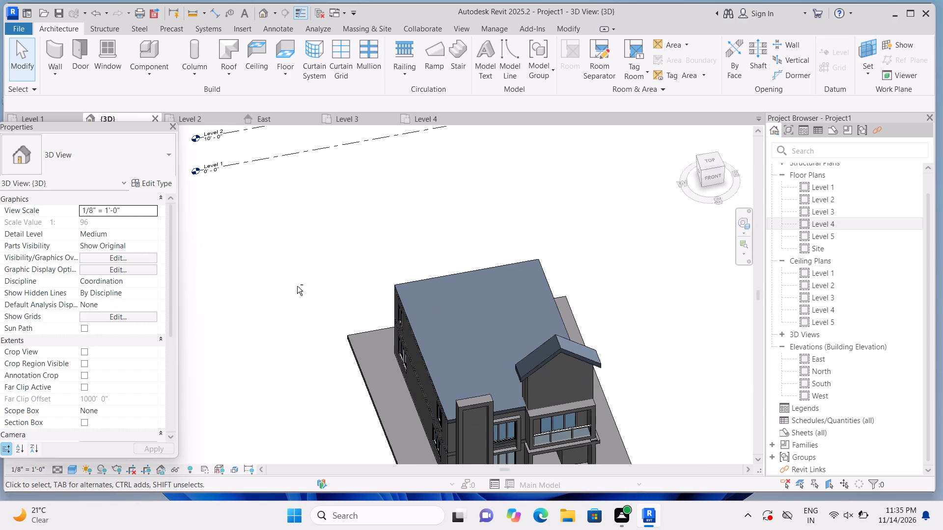
pyautogui.keyDown('shift'); pyautogui.moveTo(285, 452); pyautogui.dragTo(320, 344, button='middle'); pyautogui.keyUp('shift')
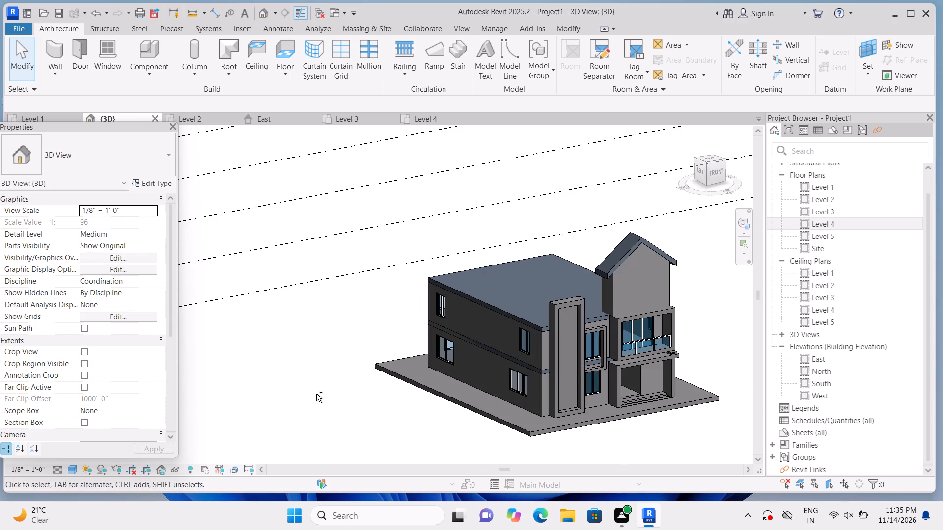
pyautogui.keyDown('shift'); pyautogui.moveTo(317, 392); pyautogui.dragTo(330, 390, button='middle'); pyautogui.keyUp('shift')
pyautogui.keyDown('shift'); pyautogui.scroll(1, 330, 390); pyautogui.keyUp('shift')
pyautogui.moveTo(332, 361); pyautogui.dragTo(219, 329, button='middle')
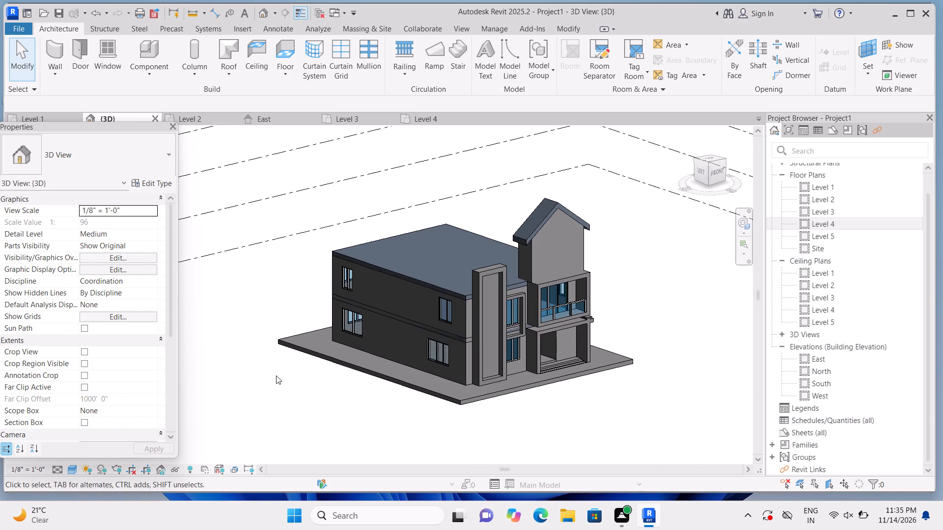
pyautogui.scroll(2, 549, 399)
pyautogui.scroll(2, 630, 388)
pyautogui.moveTo(632, 372); pyautogui.dragTo(568, 374, button='middle')
pyautogui.middleClick(582, 380)
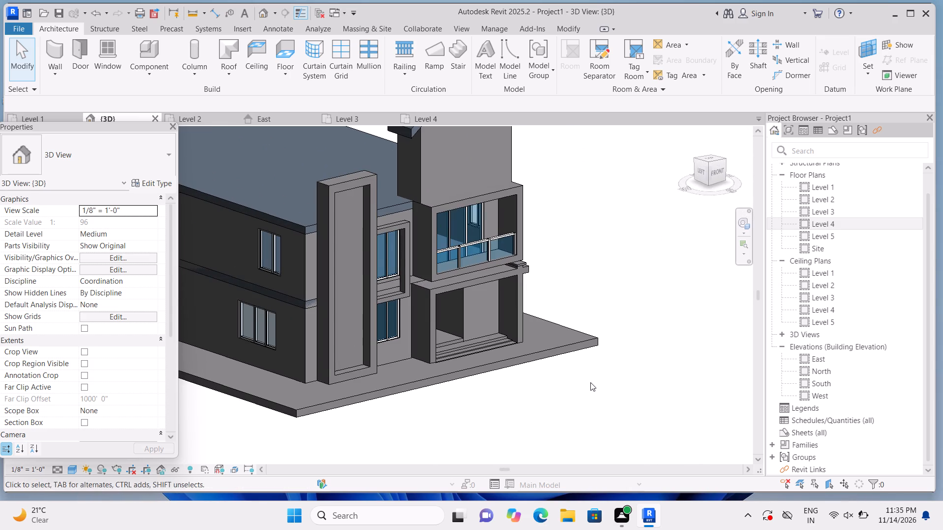
pyautogui.scroll(1, 591, 382)
pyautogui.moveTo(599, 382); pyautogui.dragTo(606, 423, button='middle')
pyautogui.scroll(-1, 615, 434)
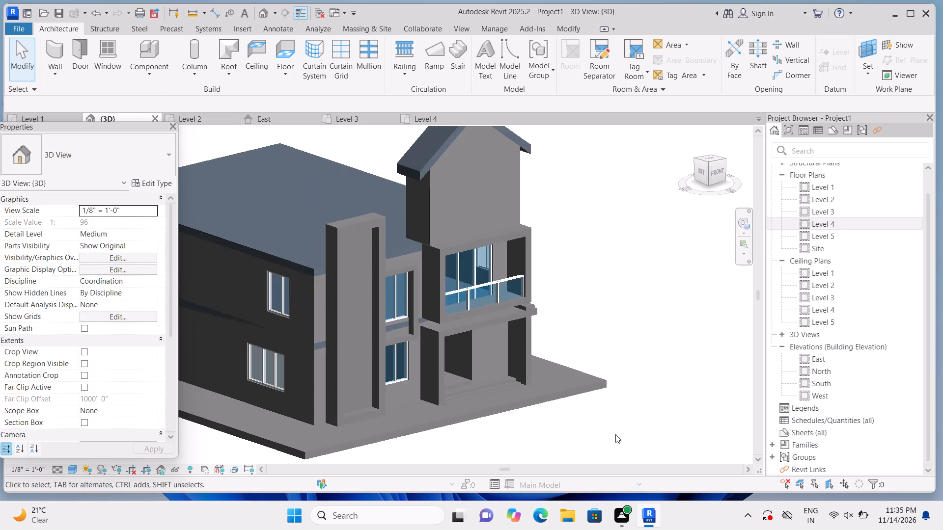
pyautogui.scroll(-1, 615, 434)
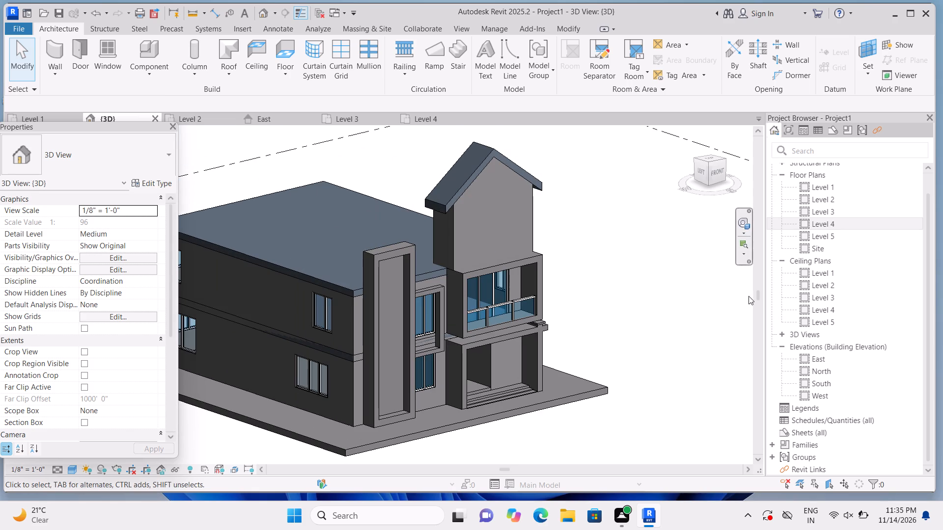
# Draw a Curtain Wall 1 segment about 2'-1" long along the middle of the gabled block's front wall on Level 3.
pyautogui.doubleClick(805, 211)
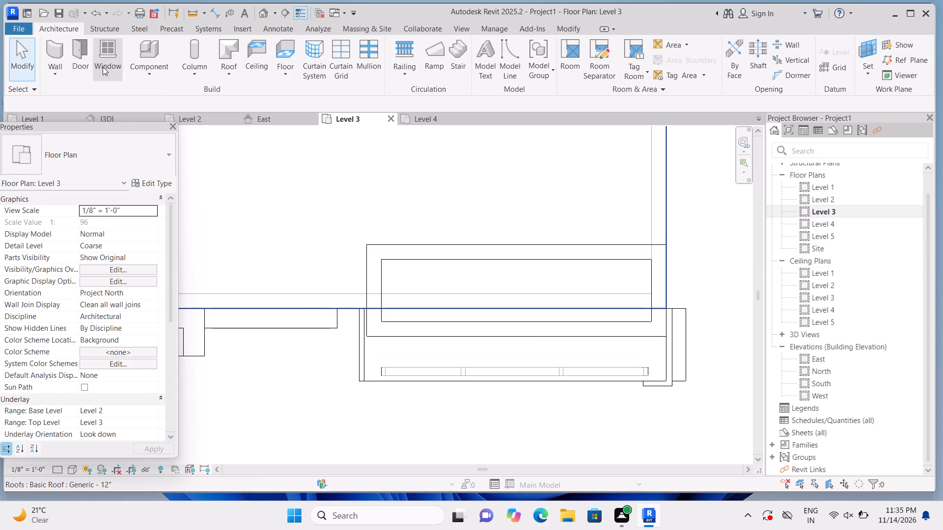
pyautogui.click(52, 53)
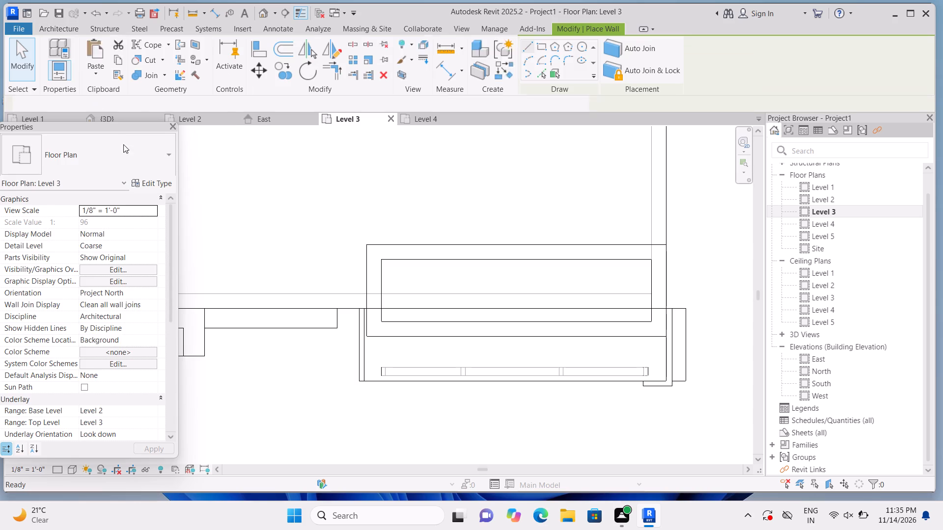
pyautogui.click(153, 155)
pyautogui.scroll(-8, 89, 320)
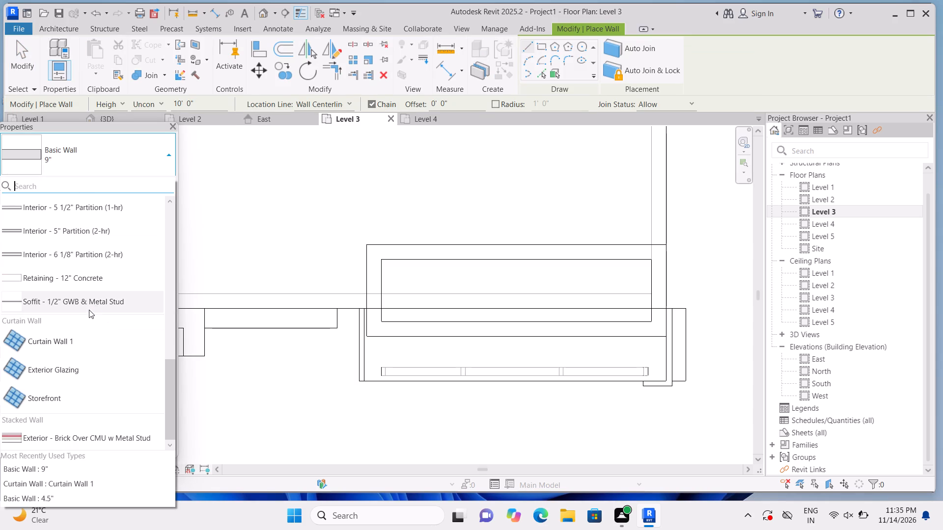
pyautogui.scroll(-2, 92, 318)
pyautogui.click(93, 345)
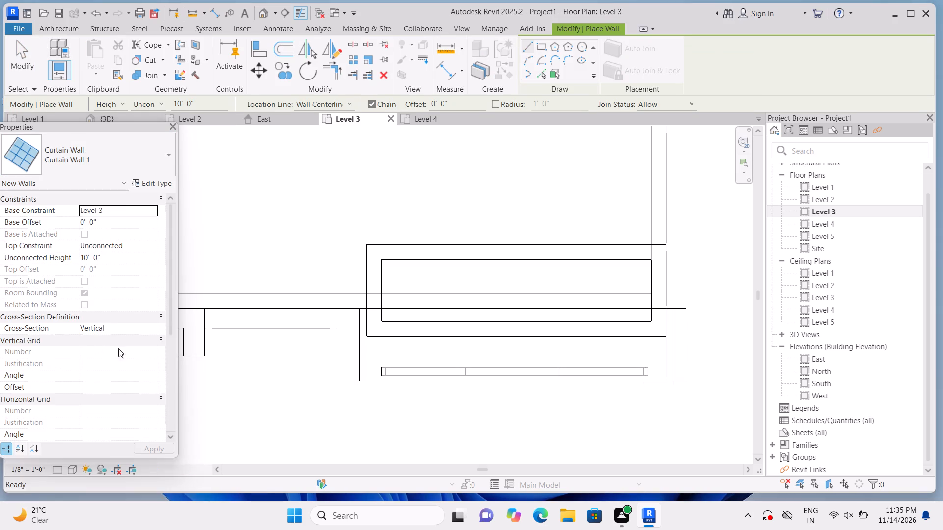
pyautogui.scroll(1, 507, 338)
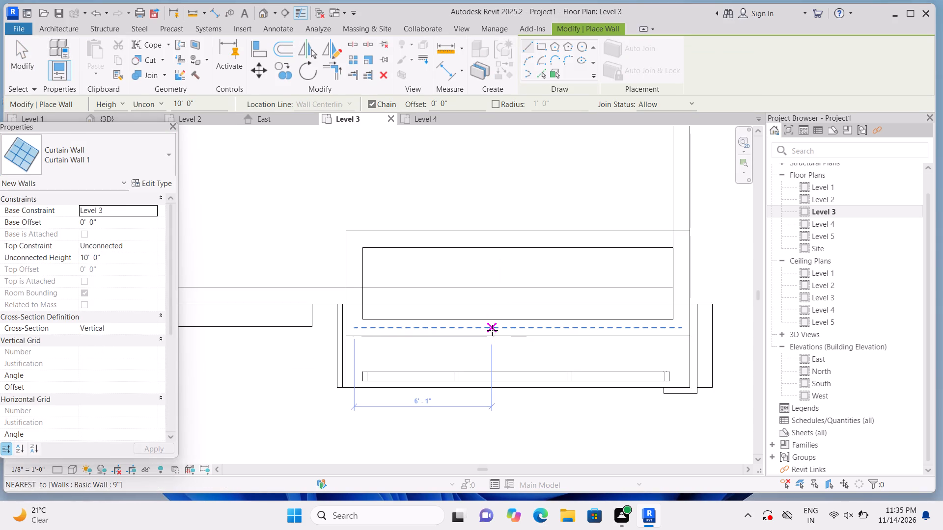
pyautogui.click(487, 330)
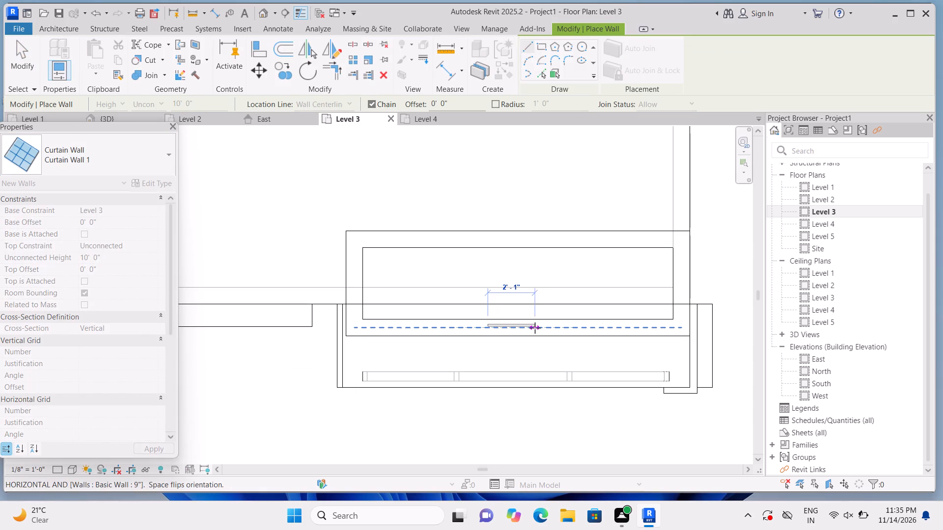
pyautogui.click(535, 328)
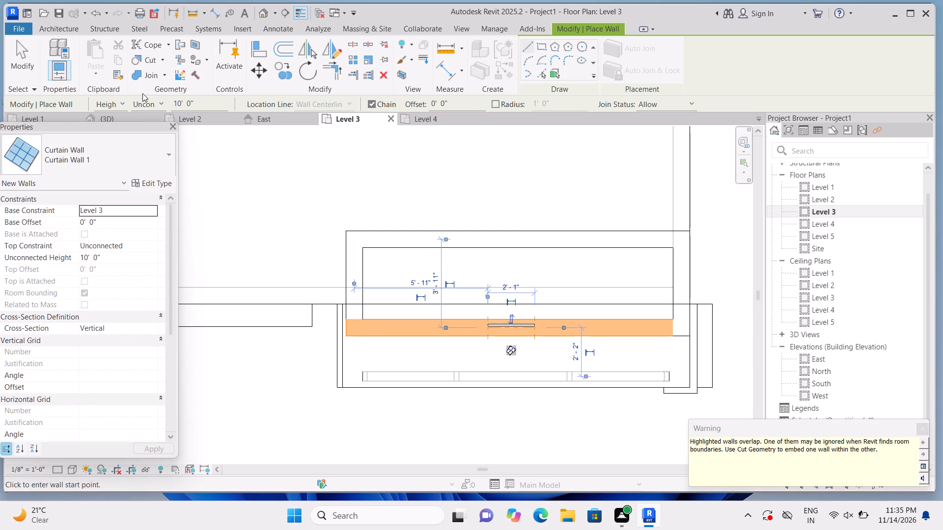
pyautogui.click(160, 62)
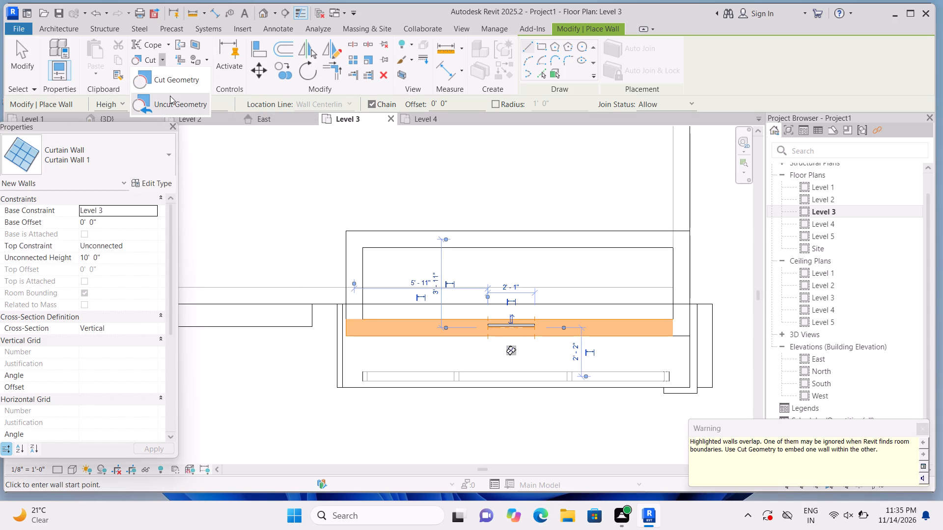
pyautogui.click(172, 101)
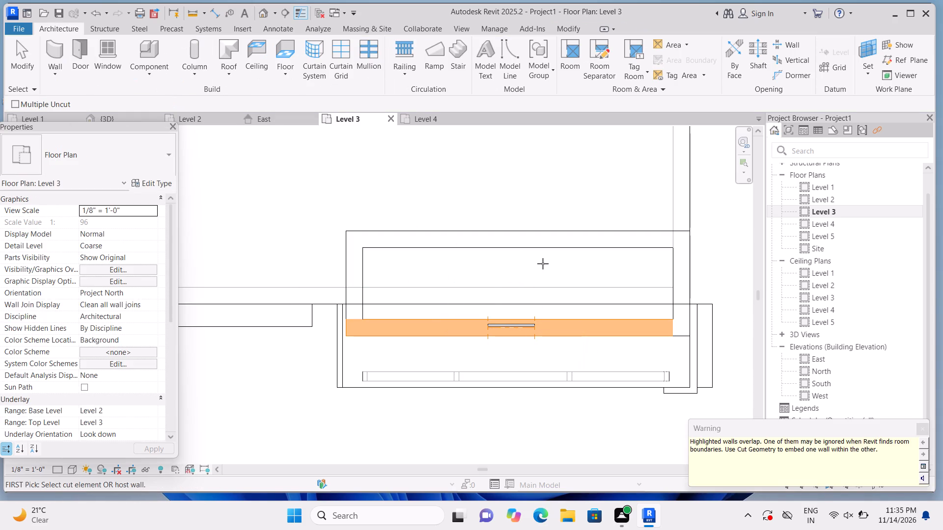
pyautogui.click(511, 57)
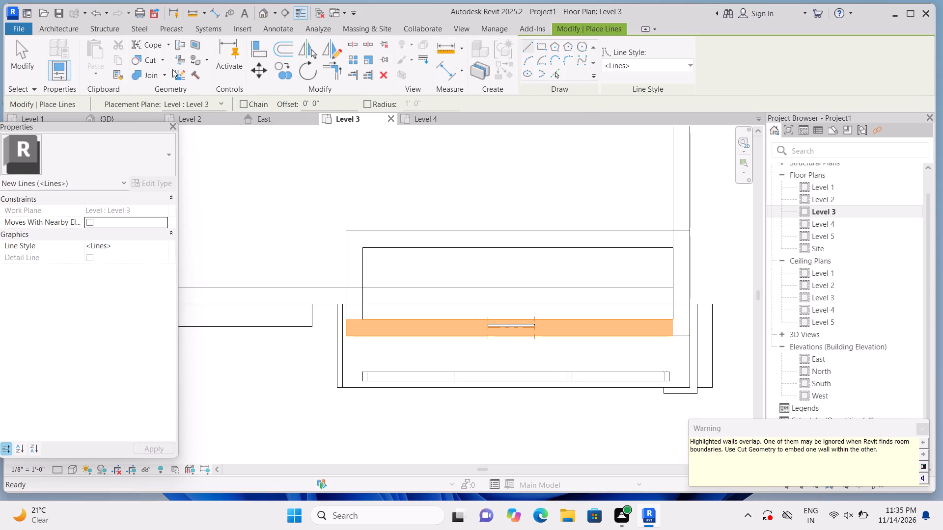
# Use Cut Geometry to embed the new curtain wall in the gabled block's 9" front wall.
pyautogui.click(163, 59)
pyautogui.click(168, 77)
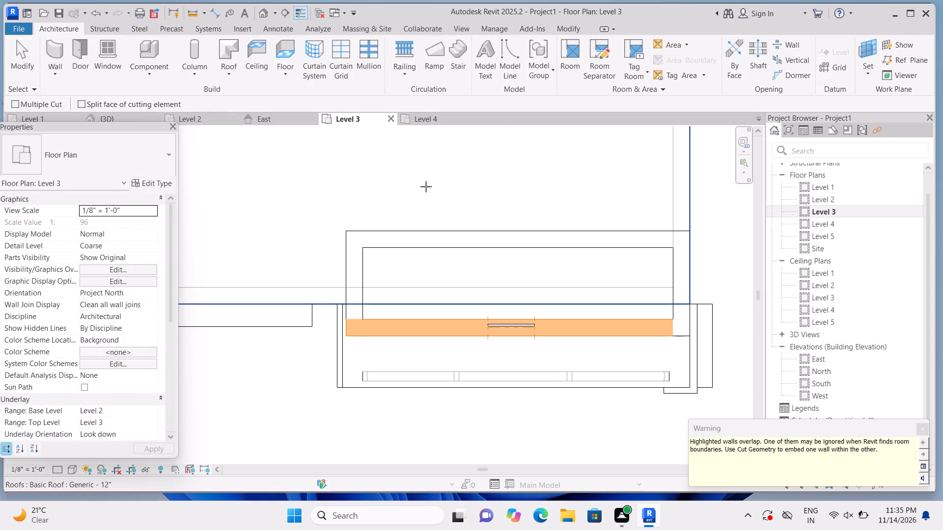
pyautogui.click(596, 321)
pyautogui.click(515, 326)
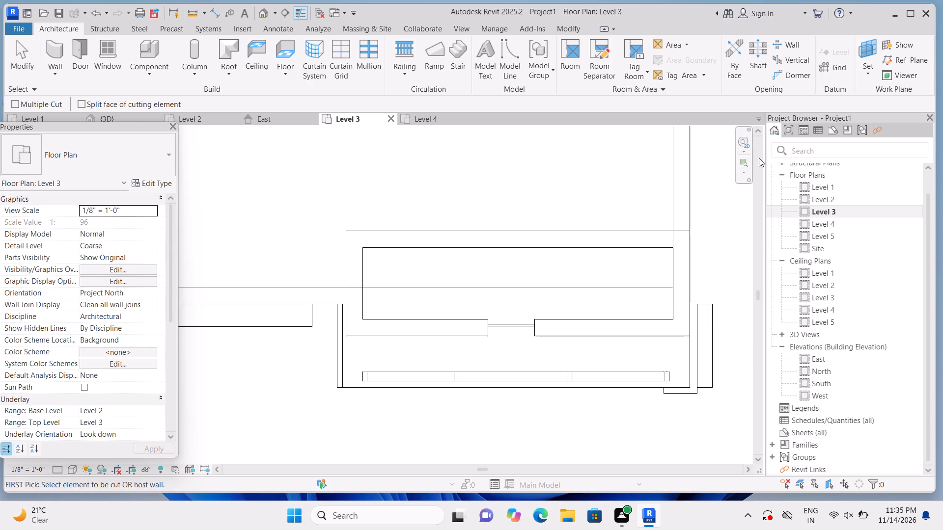
# In the front 3D view, stretch the gabled block's curtain wall up to just below the ridge, about 15'-5" high.
pyautogui.click(263, 13)
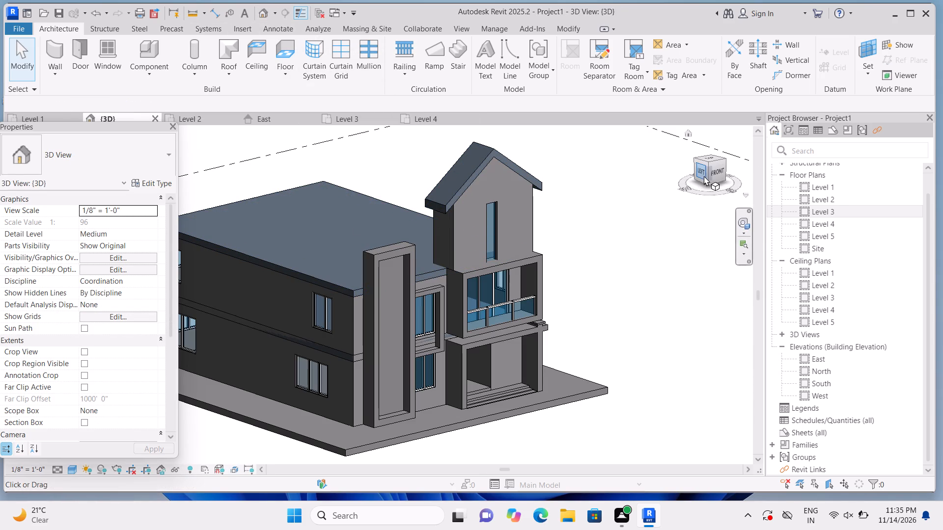
pyautogui.click(716, 174)
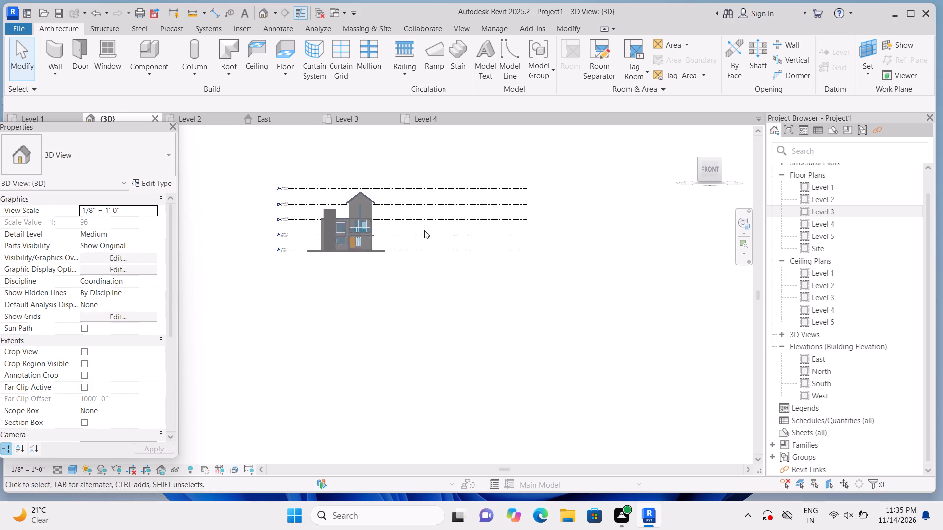
pyautogui.scroll(6, 309, 271)
pyautogui.moveTo(312, 268); pyautogui.dragTo(338, 213, button='middle')
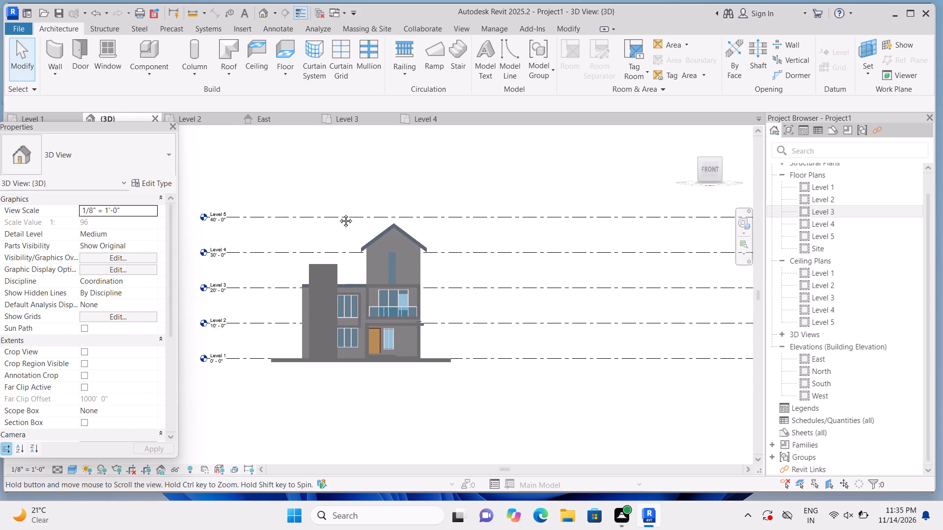
pyautogui.moveTo(338, 213); pyautogui.dragTo(338, 211, button='middle')
pyautogui.scroll(1, 338, 211)
pyautogui.scroll(6, 382, 287)
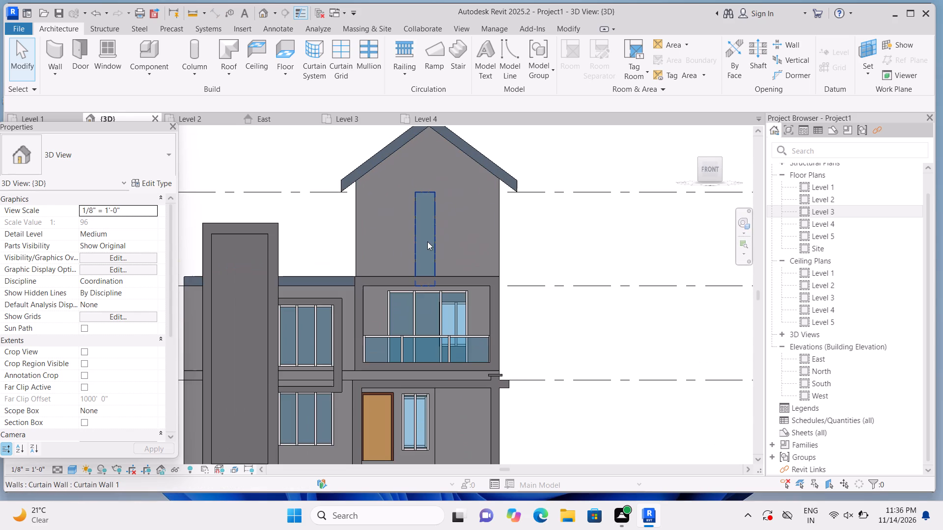
pyautogui.click(429, 242)
pyautogui.scroll(3, 429, 242)
pyautogui.scroll(-2, 429, 242)
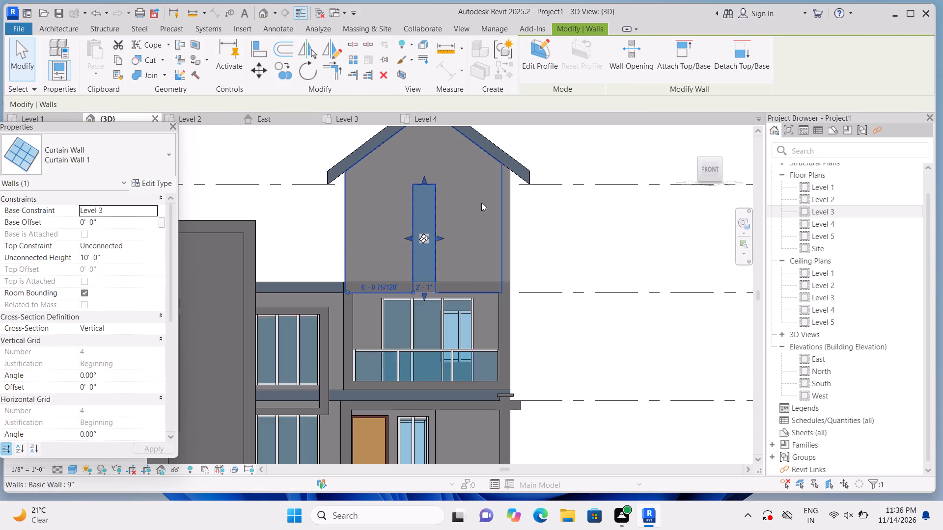
pyautogui.moveTo(484, 206); pyautogui.dragTo(519, 274, button='middle')
pyautogui.moveTo(458, 244); pyautogui.dragTo(463, 221)
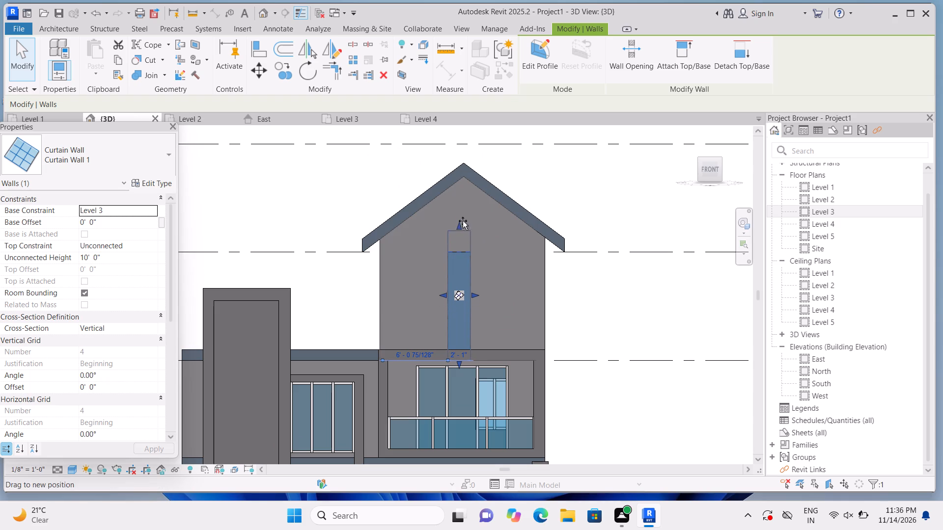
pyautogui.moveTo(463, 221); pyautogui.dragTo(467, 194)
pyautogui.scroll(-1, 470, 227)
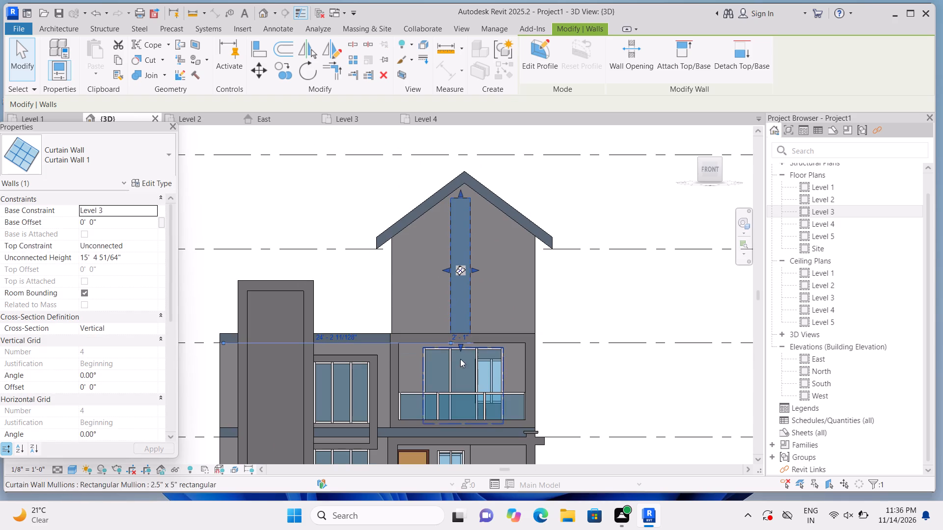
# Raise the curtain wall's bottom edge above the balcony to a base offset of about 2'-5" from Level 3.
pyautogui.moveTo(461, 344); pyautogui.dragTo(462, 300)
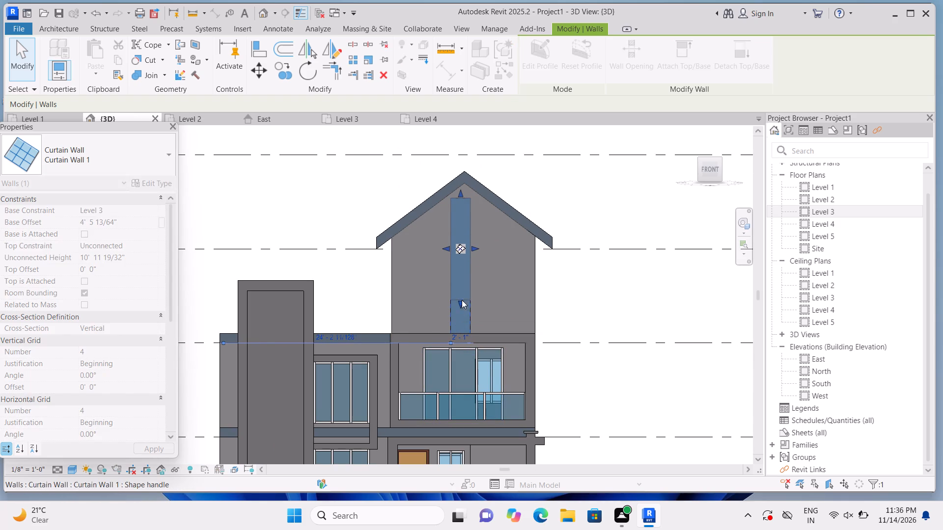
pyautogui.scroll(1, 460, 307)
pyautogui.moveTo(460, 299); pyautogui.dragTo(463, 320)
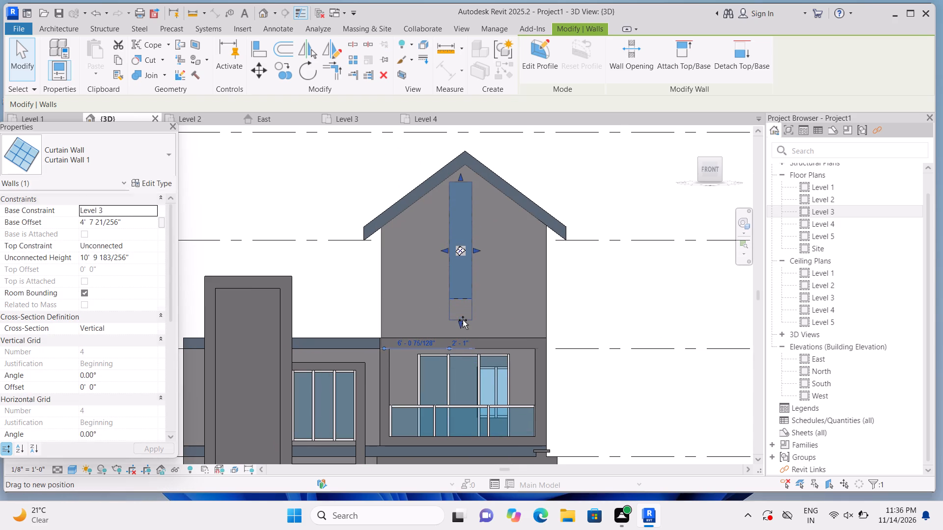
pyautogui.moveTo(463, 320); pyautogui.dragTo(463, 322)
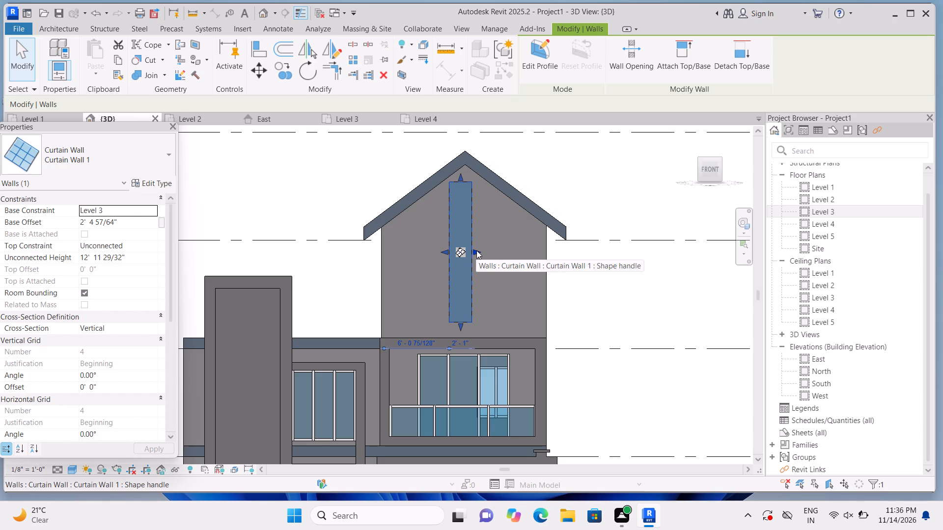
# Widen the curtain wall to about 2'-10" by moving its edge nearest the building's outer side.
pyautogui.moveTo(476, 250); pyautogui.dragTo(481, 251)
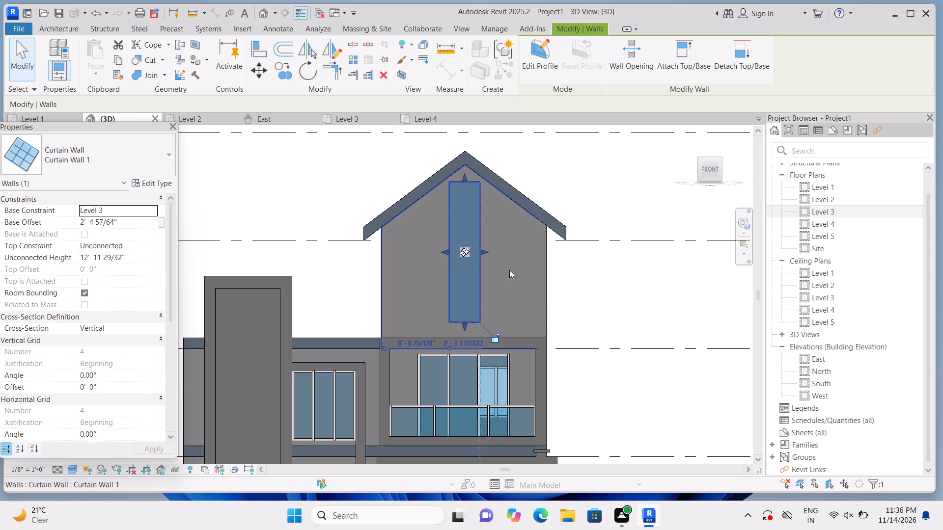
pyautogui.click(620, 291)
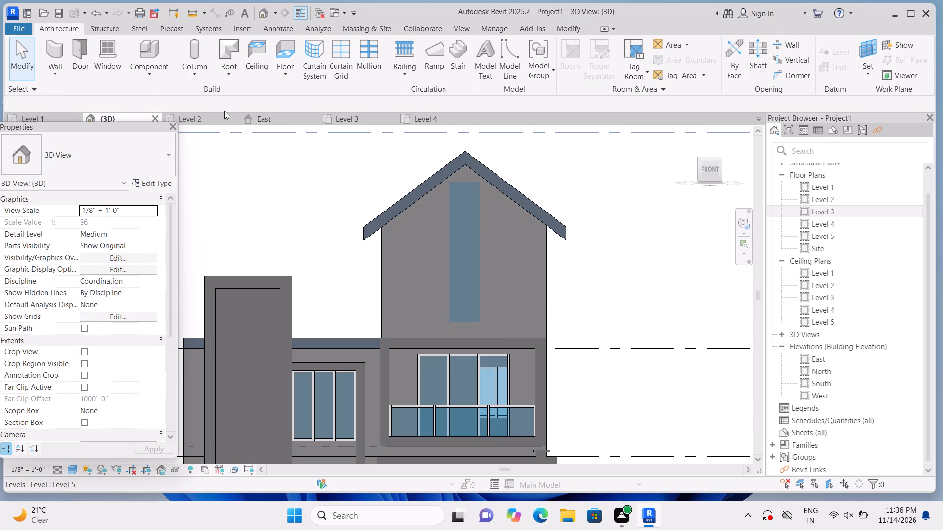
# Place 2.5" x 5" rectangular mullions along all four edges of the gabled block's tall curtain wall.
pyautogui.click(345, 77)
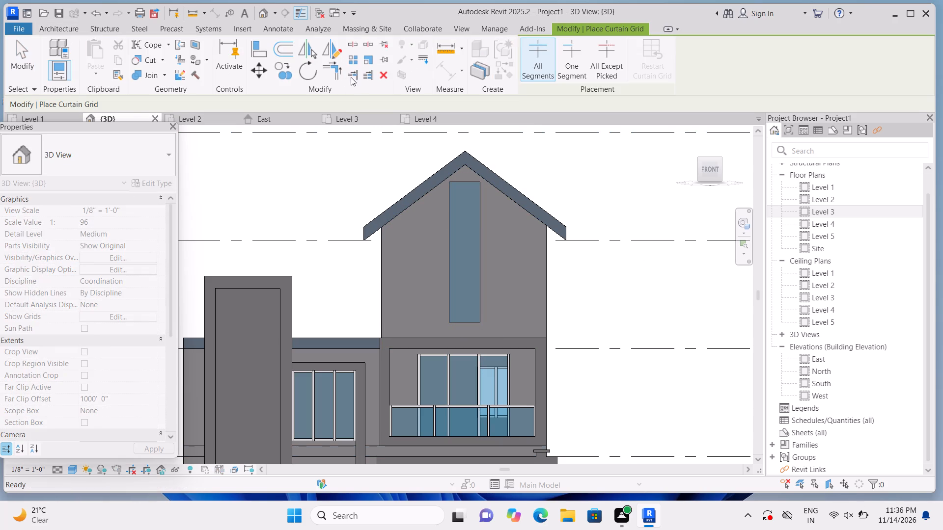
pyautogui.click(75, 28)
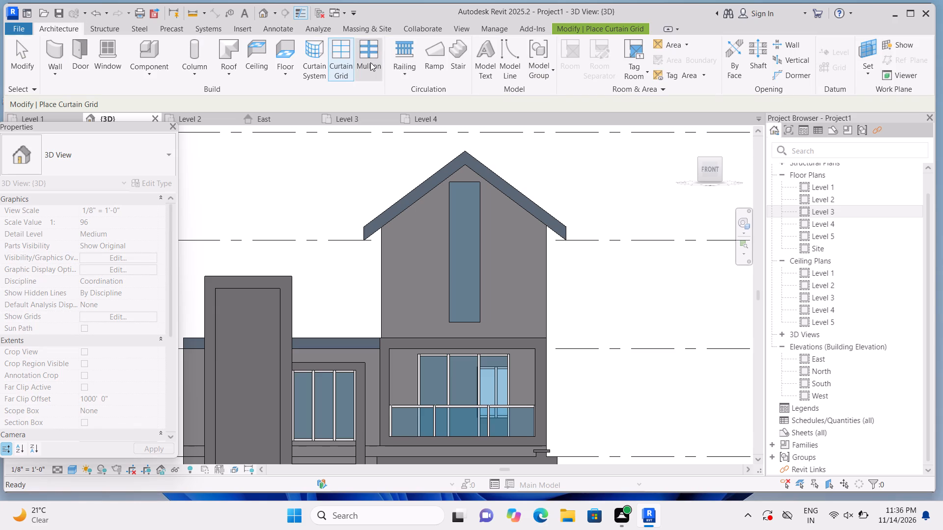
pyautogui.click(370, 62)
pyautogui.click(464, 187)
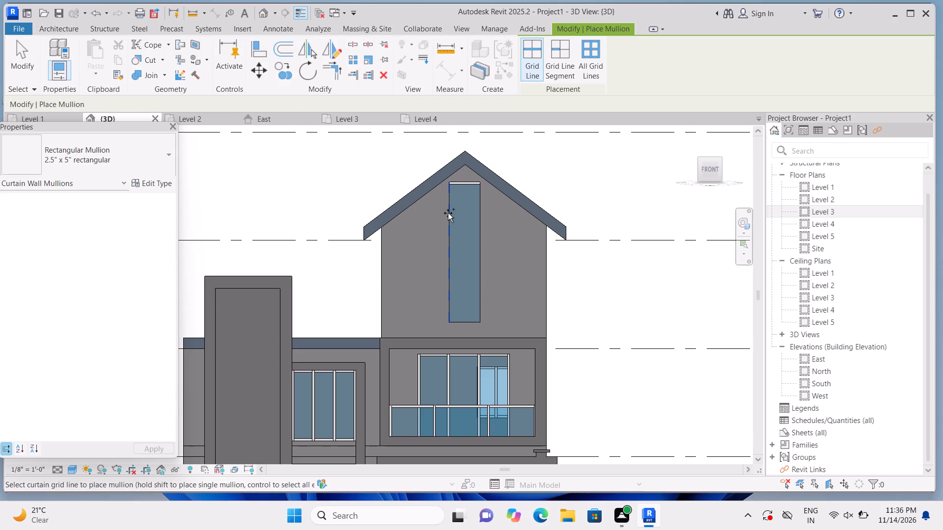
pyautogui.click(448, 213)
pyautogui.click(477, 221)
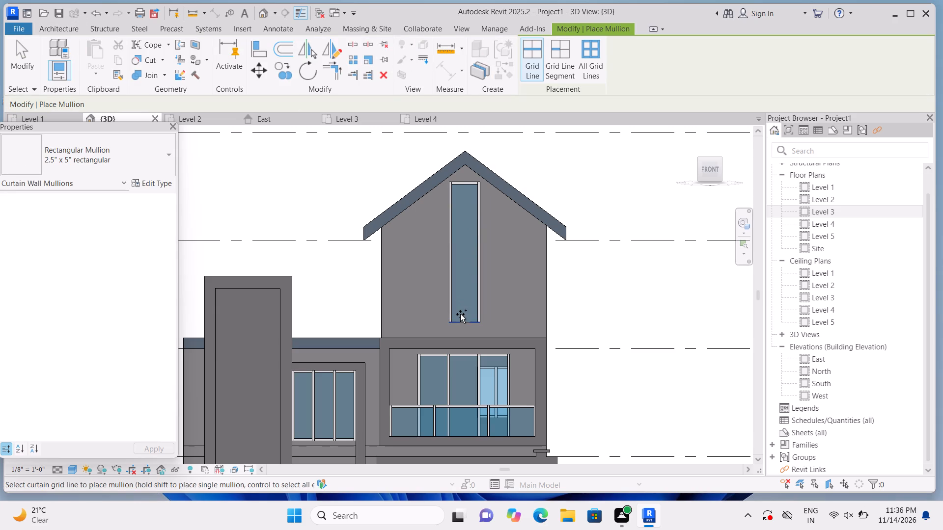
pyautogui.click(460, 315)
pyautogui.scroll(-2, 481, 290)
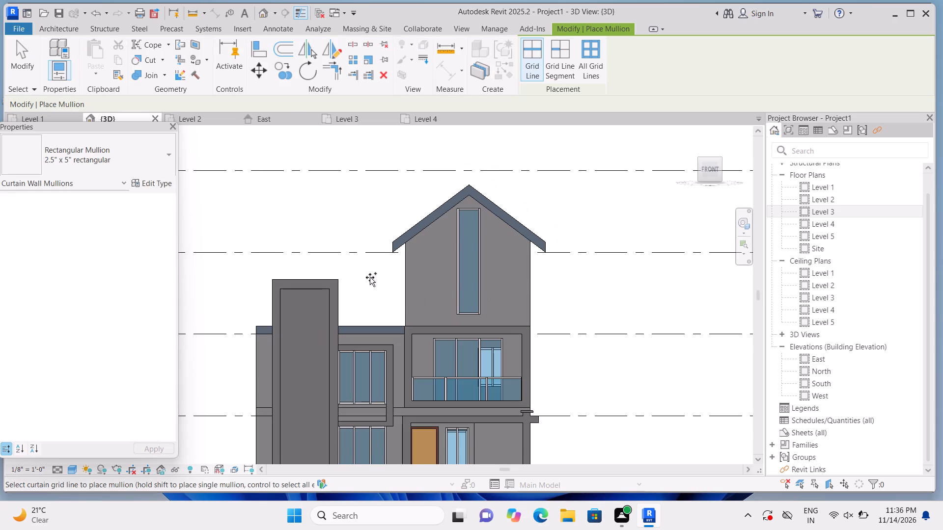
pyautogui.press('Escape')
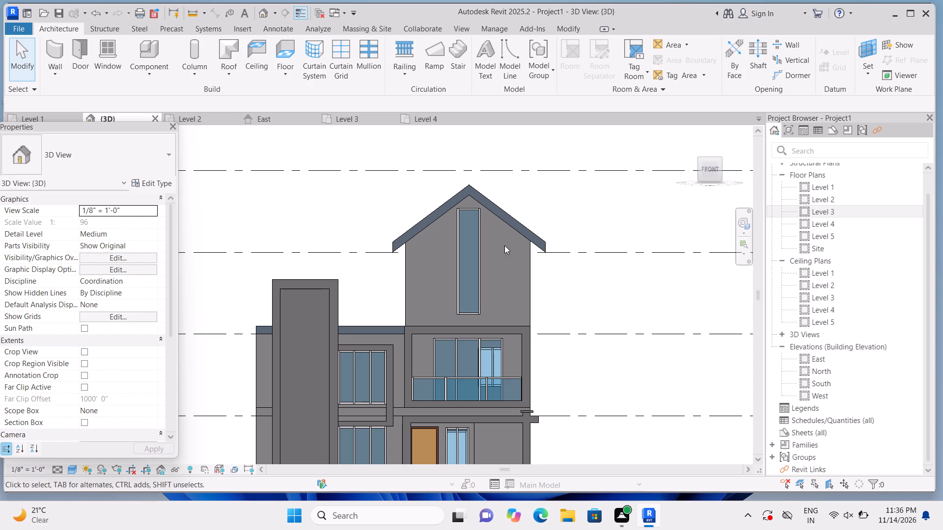
# Examine the facade, both building sides, and the space between the tall front frame and the gabled block in 3D.
pyautogui.scroll(-3, 519, 236)
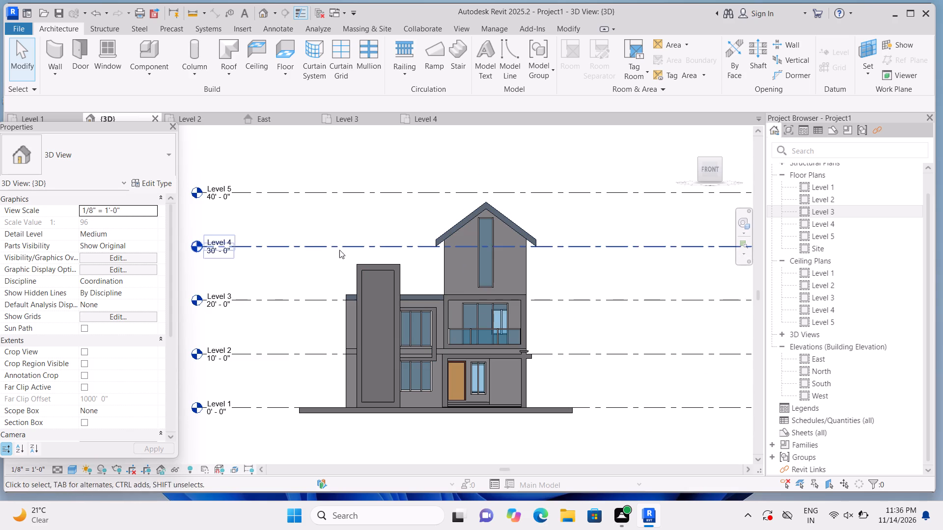
pyautogui.keyDown('shift'); pyautogui.moveTo(286, 250); pyautogui.dragTo(352, 280, button='middle'); pyautogui.keyUp('shift')
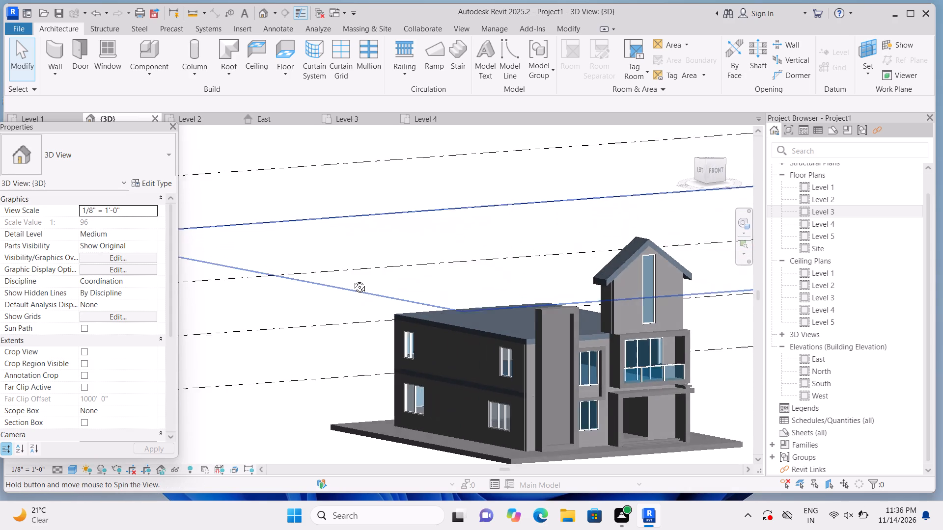
pyautogui.keyDown('shift'); pyautogui.moveTo(352, 280); pyautogui.dragTo(368, 287, button='middle'); pyautogui.keyUp('shift')
pyautogui.moveTo(571, 219); pyautogui.dragTo(489, 158, button='middle')
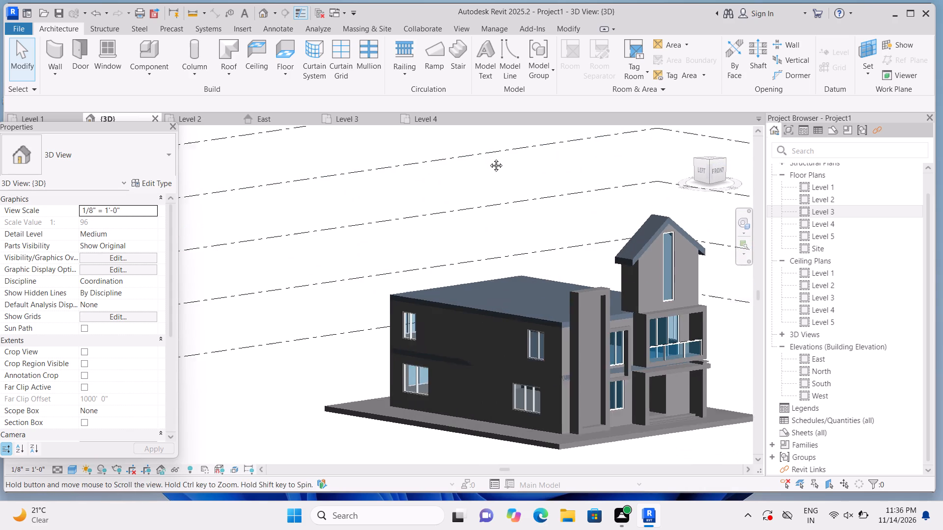
pyautogui.moveTo(489, 158); pyautogui.dragTo(485, 158, button='middle')
pyautogui.scroll(1, 486, 160)
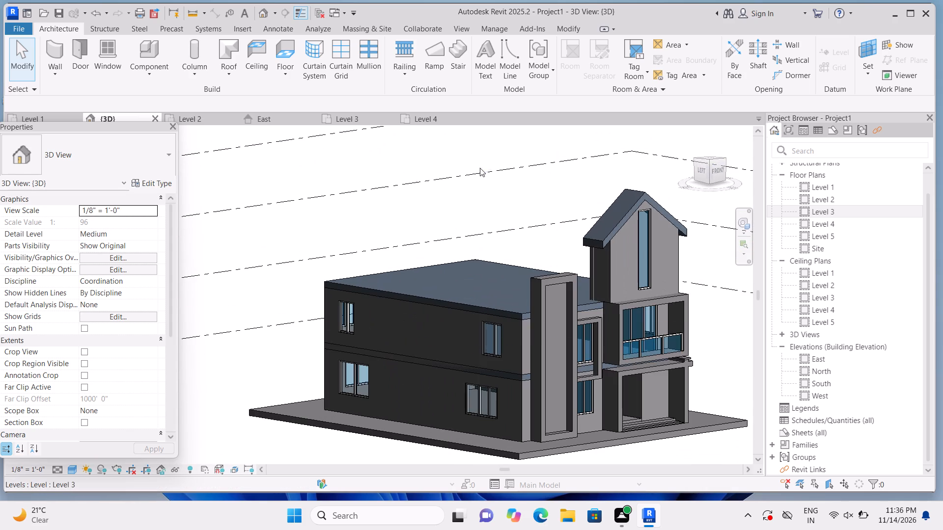
pyautogui.keyDown('shift'); pyautogui.moveTo(463, 183); pyautogui.dragTo(520, 214, button='middle'); pyautogui.keyUp('shift')
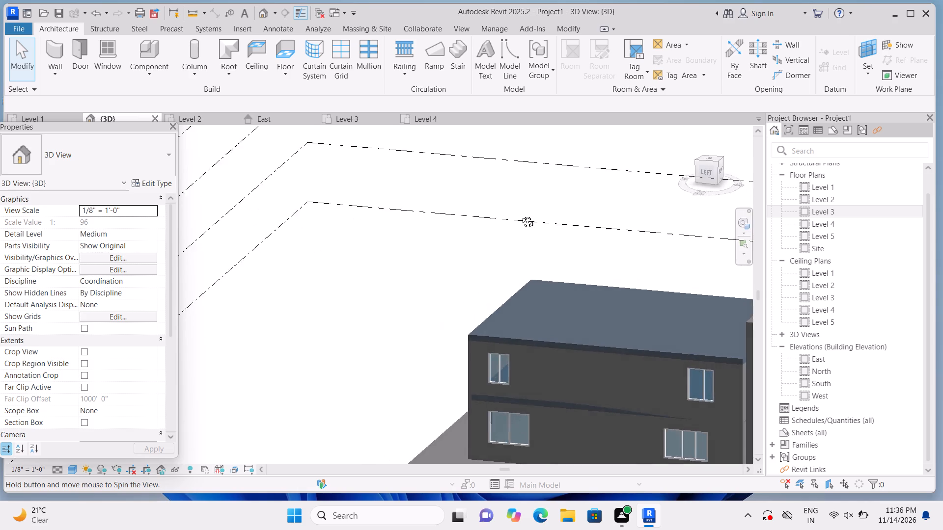
pyautogui.keyDown('shift'); pyautogui.moveTo(520, 214); pyautogui.dragTo(521, 214, button='middle'); pyautogui.keyUp('shift')
pyautogui.keyDown('shift'); pyautogui.scroll(1, 516, 225); pyautogui.keyUp('shift')
pyautogui.keyDown('shift'); pyautogui.moveTo(516, 225); pyautogui.dragTo(333, 209, button='middle'); pyautogui.keyUp('shift')
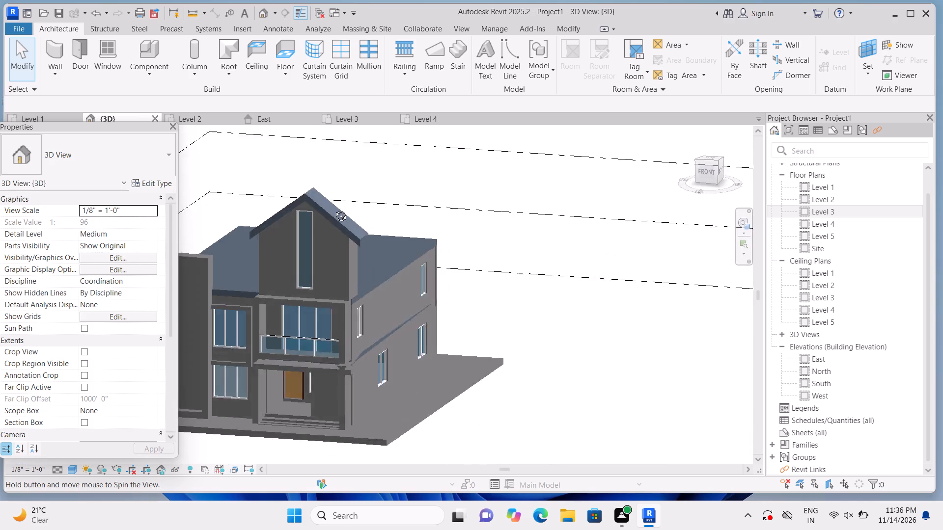
pyautogui.keyDown('shift'); pyautogui.moveTo(333, 209); pyautogui.dragTo(323, 208, button='middle'); pyautogui.keyUp('shift')
pyautogui.moveTo(345, 188); pyautogui.dragTo(497, 213, button='middle')
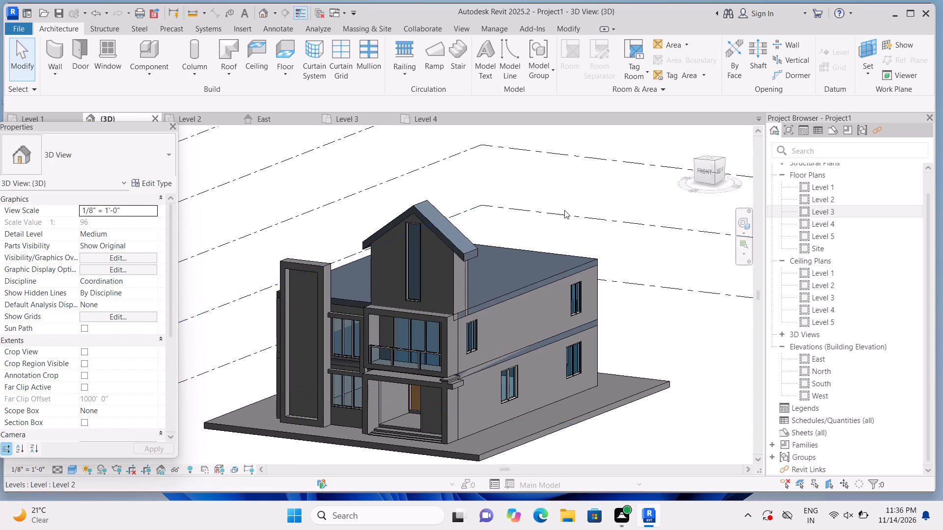
pyautogui.scroll(1, 372, 371)
pyautogui.scroll(1, 317, 350)
pyautogui.scroll(4, 286, 298)
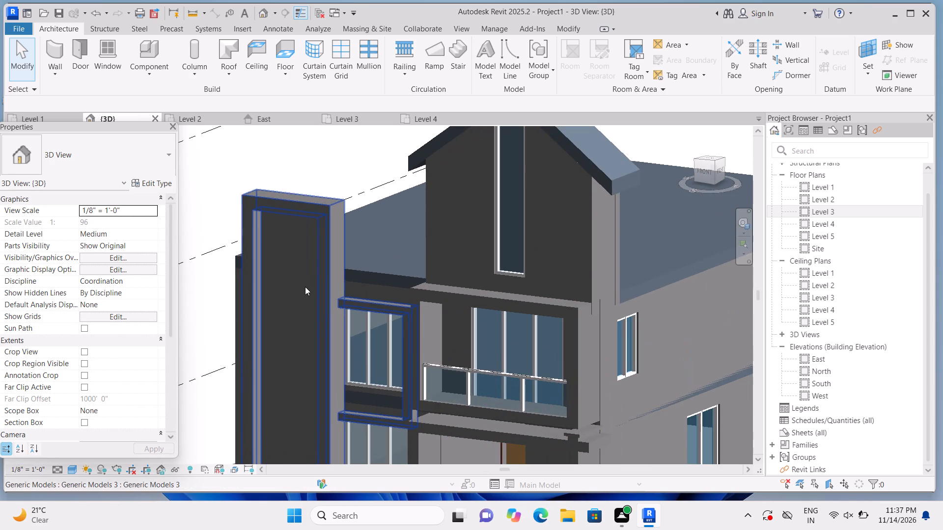
pyautogui.scroll(1, 310, 177)
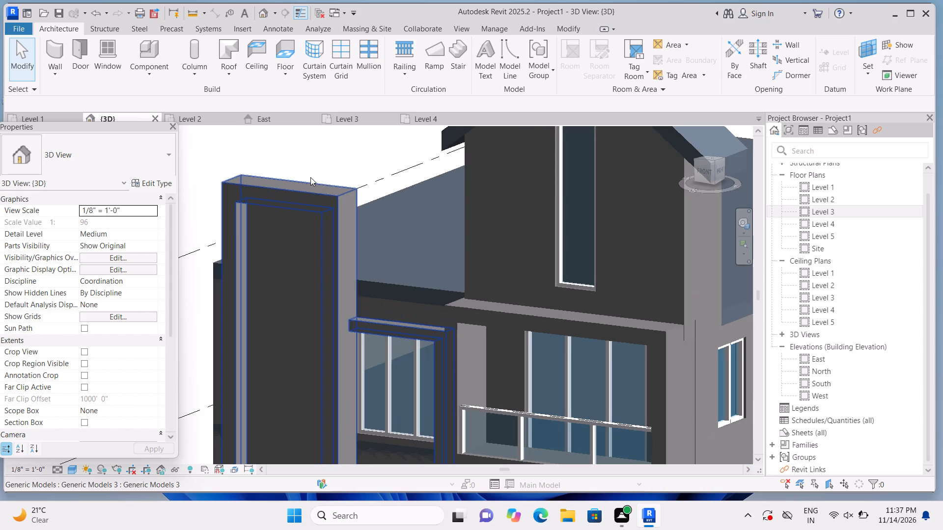
pyautogui.moveTo(385, 250); pyautogui.dragTo(371, 248, button='middle')
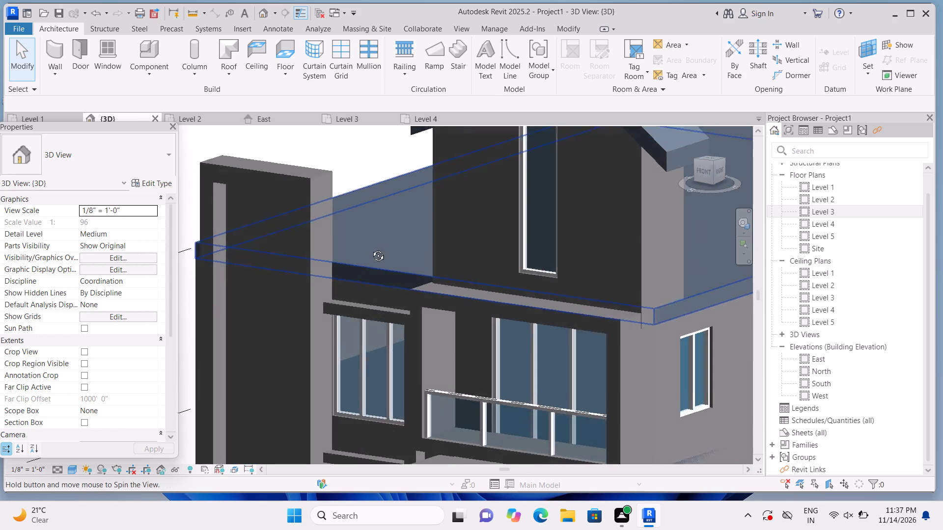
pyautogui.moveTo(371, 248); pyautogui.dragTo(353, 245, button='middle')
pyautogui.scroll(1, 335, 179)
pyautogui.moveTo(337, 184); pyautogui.dragTo(376, 361, button='middle')
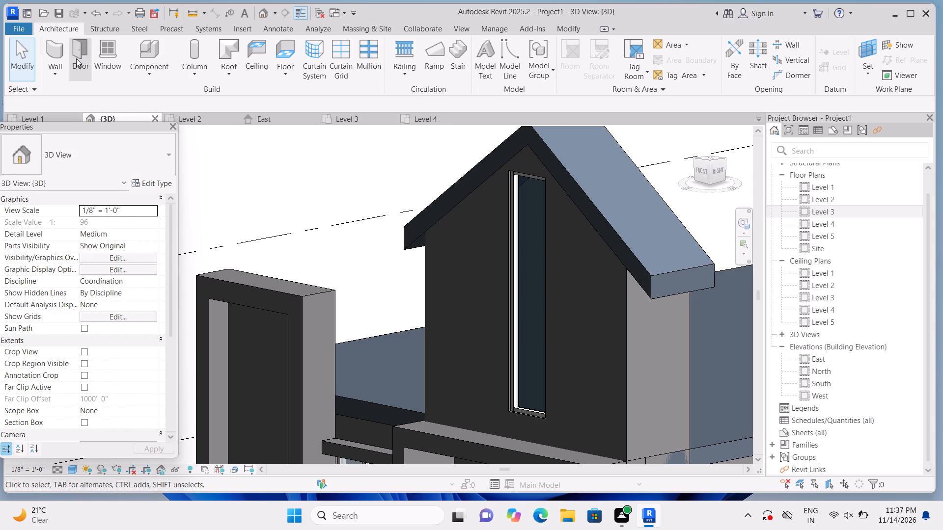
# Start an in-place model component in the Generic Models category, accepting the default name.
pyautogui.click(157, 78)
pyautogui.click(169, 122)
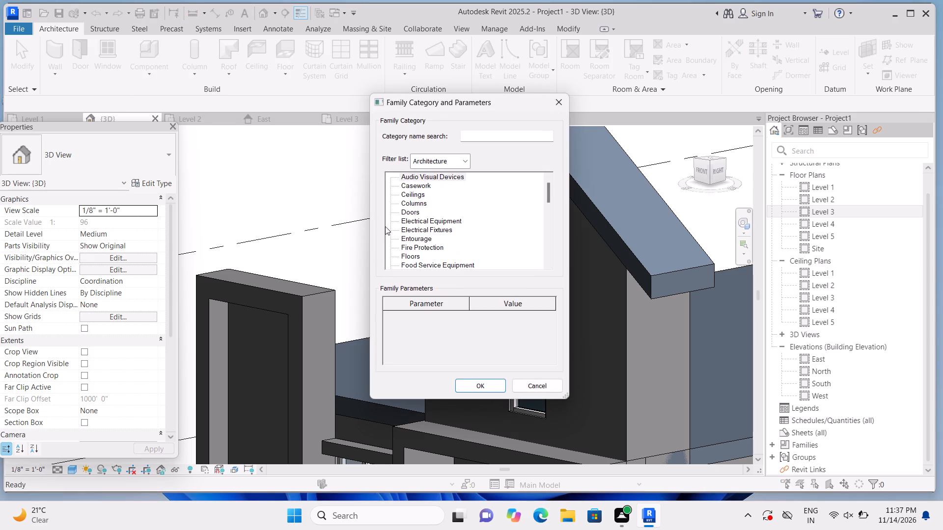
pyautogui.scroll(-9, 394, 194)
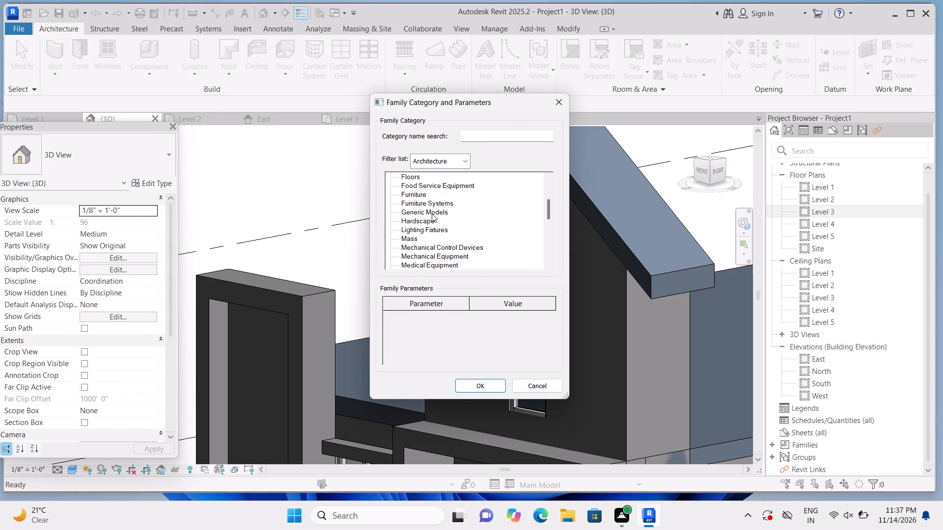
pyautogui.click(432, 213)
pyautogui.click(493, 382)
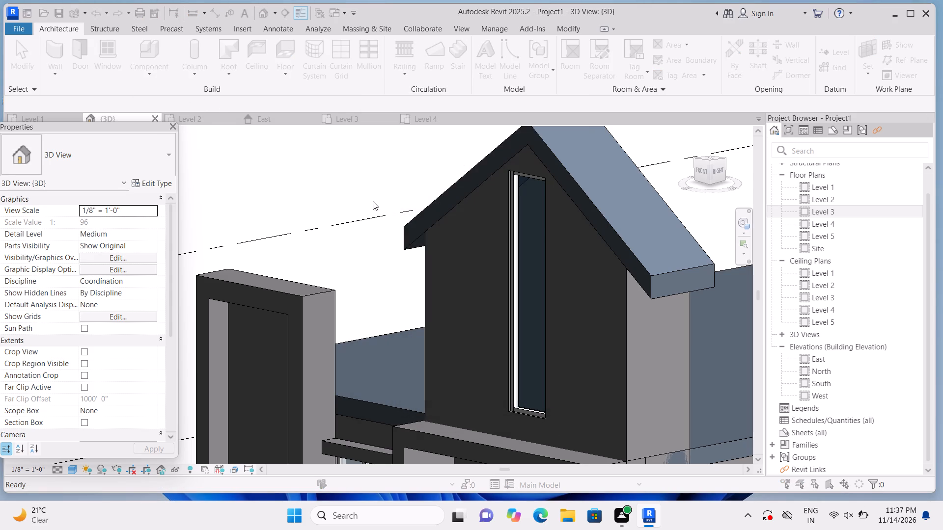
pyautogui.click(493, 276)
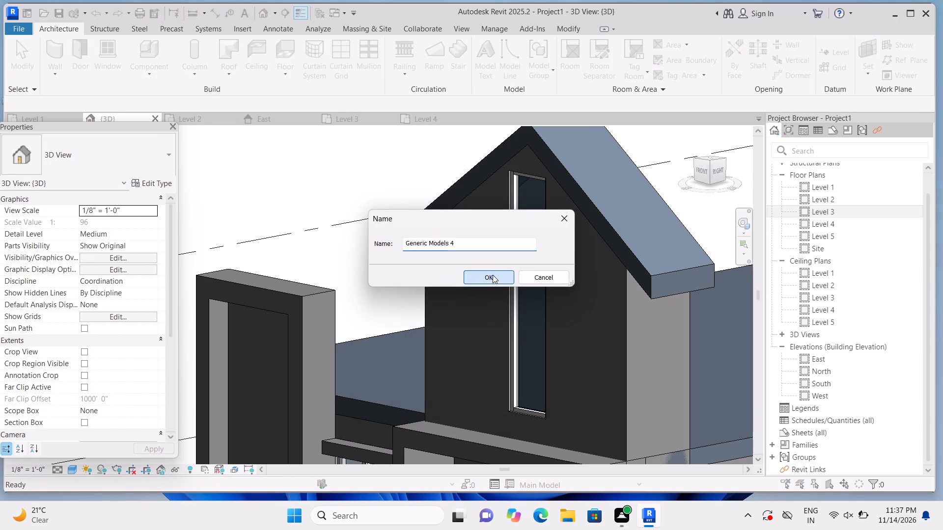
# Extrude a small rectangle about 6" wide to a 1'-0" depth from the tall front frame's upper side face toward the gabled block.
pyautogui.click(113, 44)
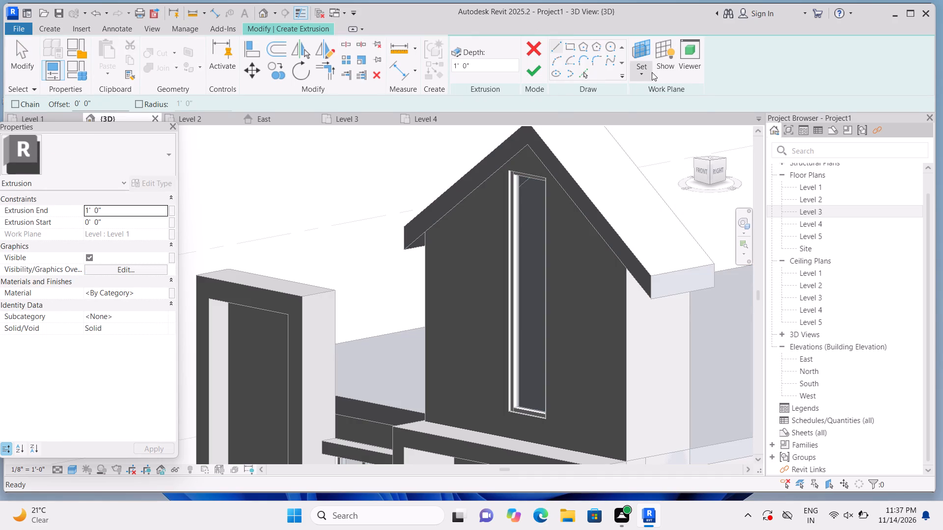
pyautogui.click(650, 72)
pyautogui.click(659, 118)
pyautogui.moveTo(398, 307); pyautogui.dragTo(409, 259, button='middle')
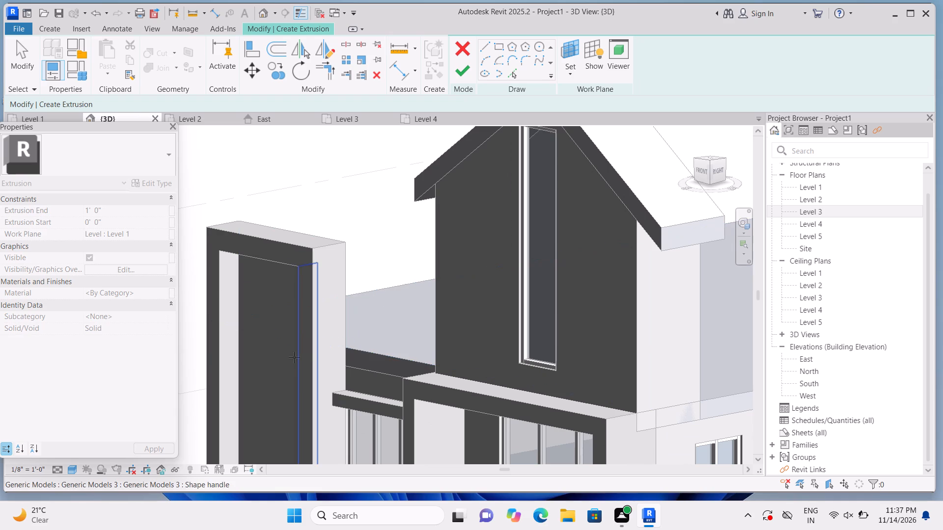
pyautogui.click(322, 306)
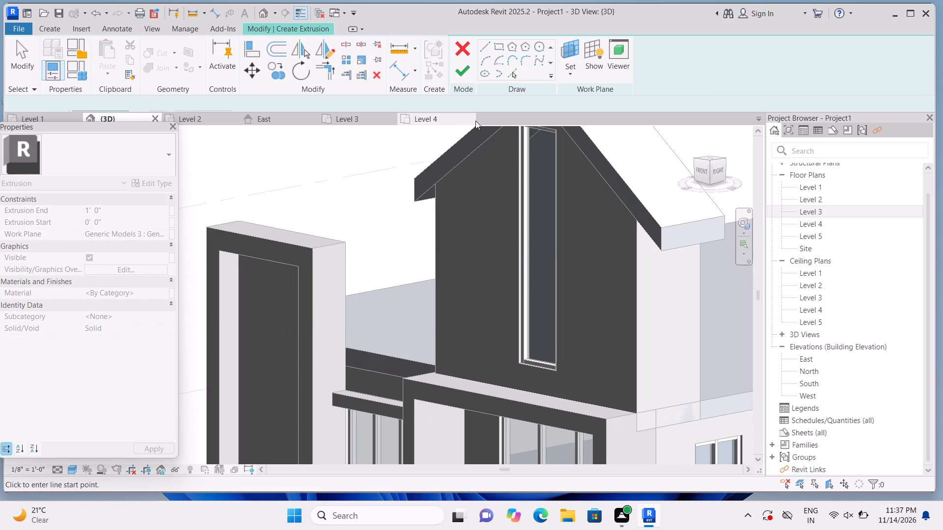
pyautogui.click(566, 47)
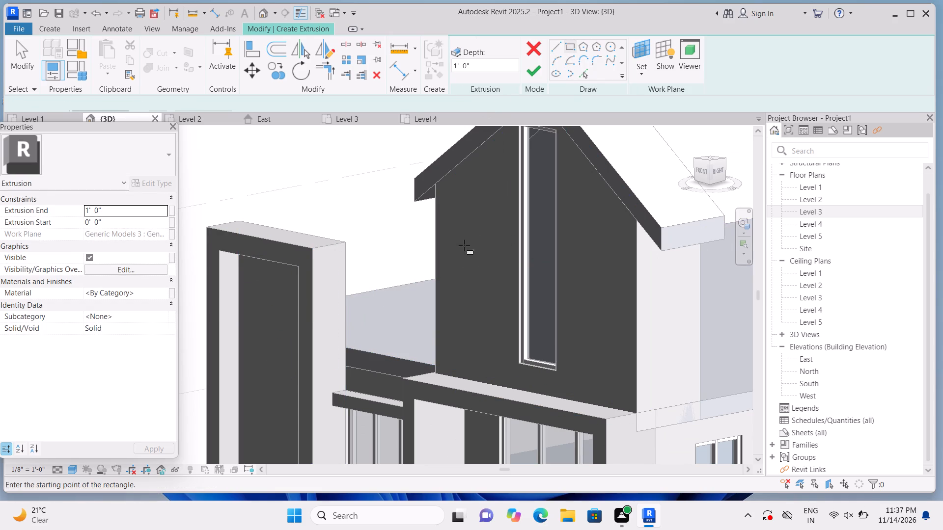
pyautogui.scroll(1, 396, 267)
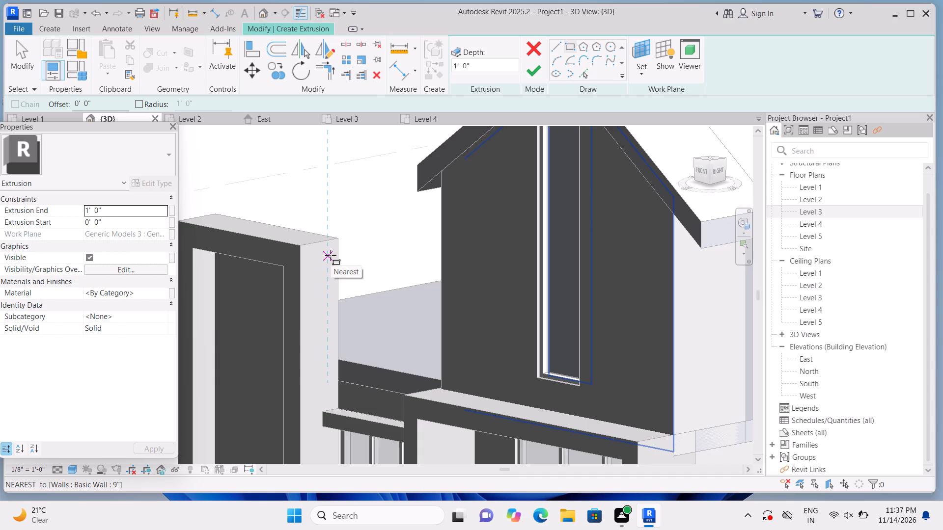
pyautogui.click(331, 255)
pyautogui.click(333, 268)
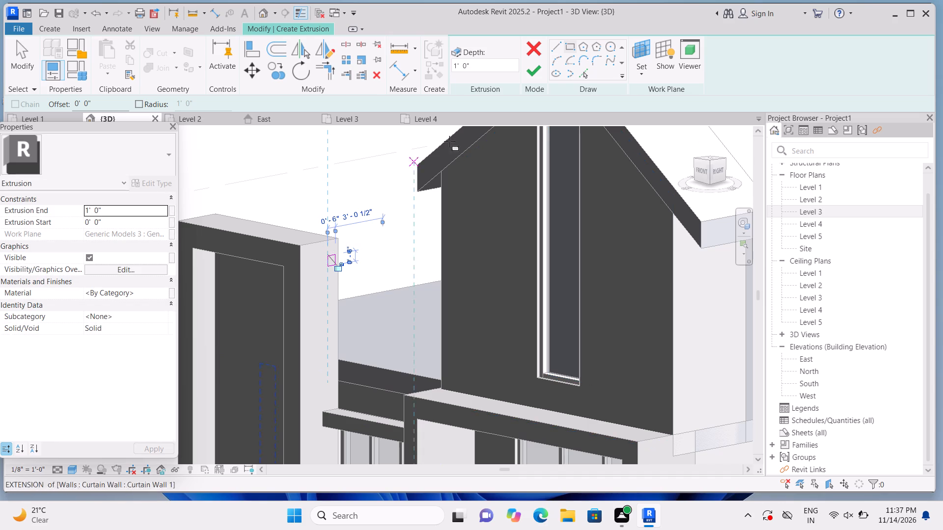
pyautogui.click(534, 73)
# Stretch the extruded beam from the tall front frame to the gabled block's side wall, giving an extrusion end of about 8'-1 1/2".
pyautogui.scroll(-4, 538, 168)
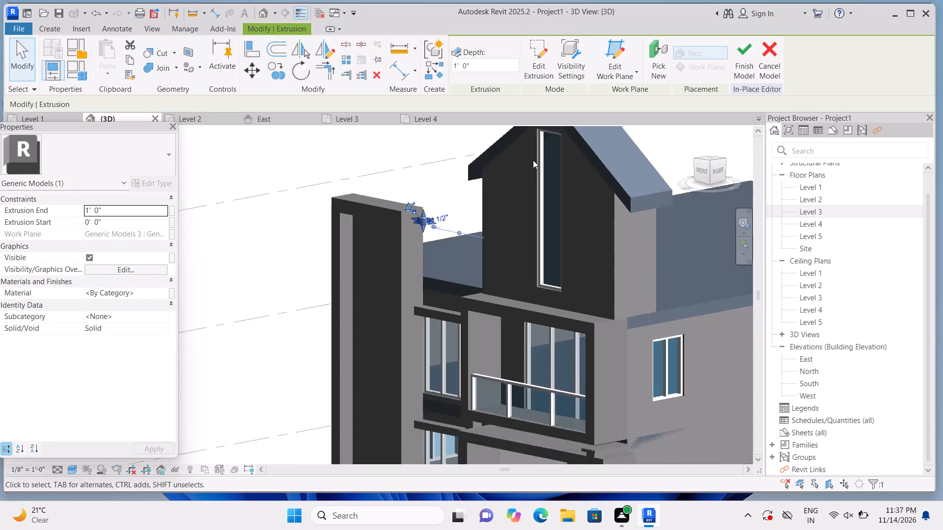
pyautogui.scroll(-4, 533, 160)
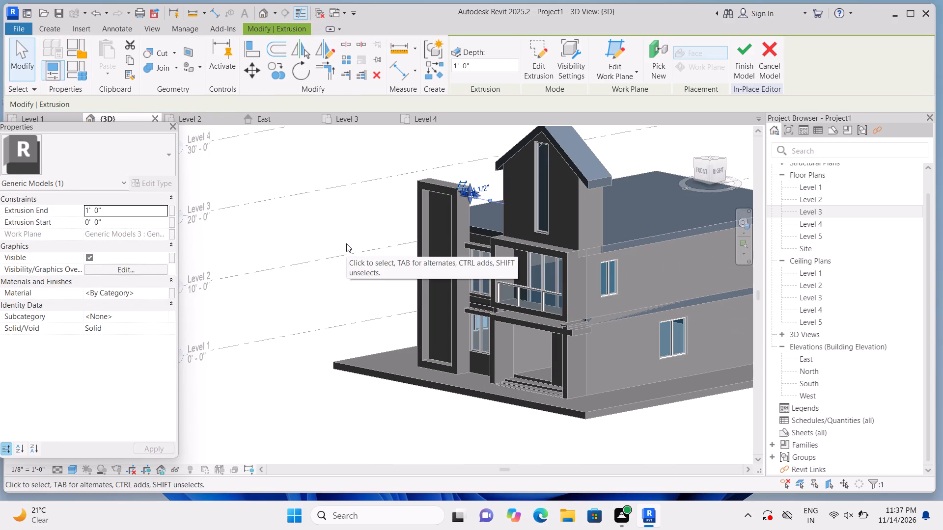
pyautogui.keyDown('shift'); pyautogui.moveTo(393, 270); pyautogui.dragTo(531, 259, button='middle'); pyautogui.keyUp('shift')
pyautogui.scroll(7, 477, 192)
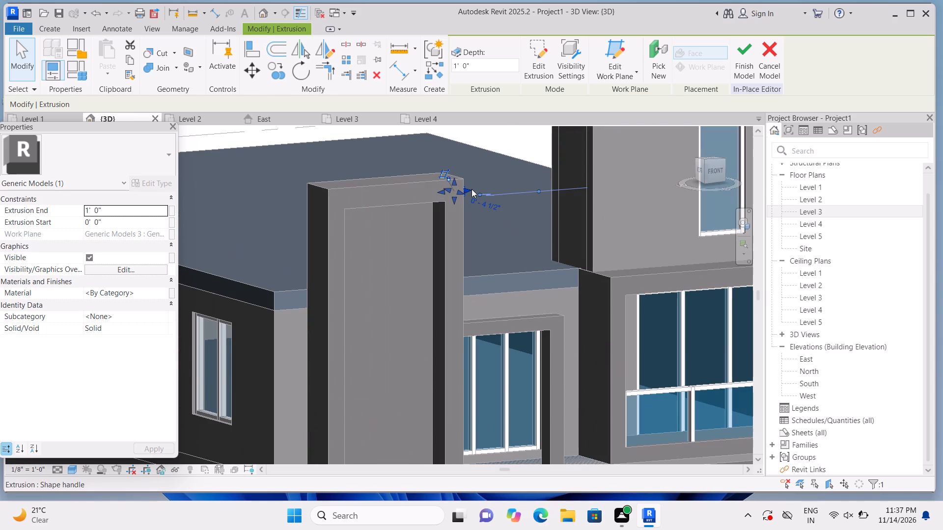
pyautogui.moveTo(468, 188); pyautogui.dragTo(572, 179)
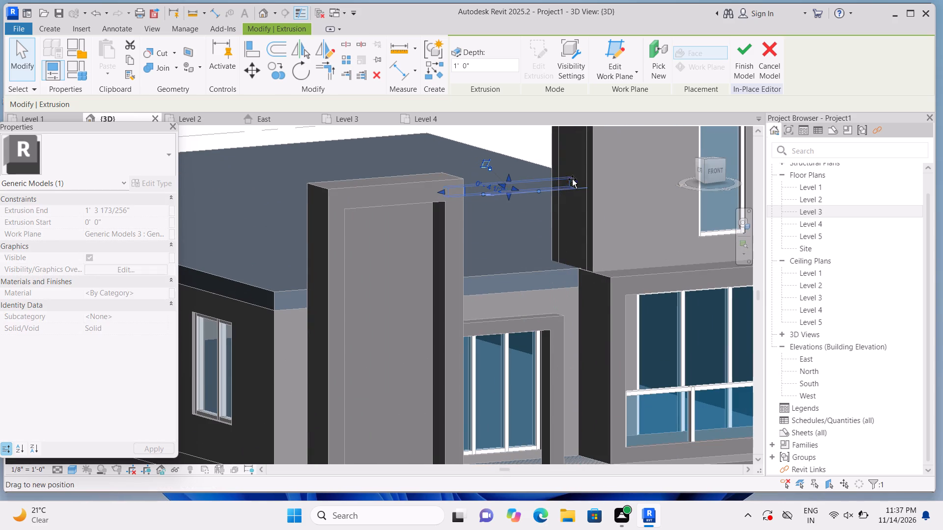
pyautogui.moveTo(572, 179); pyautogui.dragTo(581, 178)
pyautogui.scroll(-6, 553, 180)
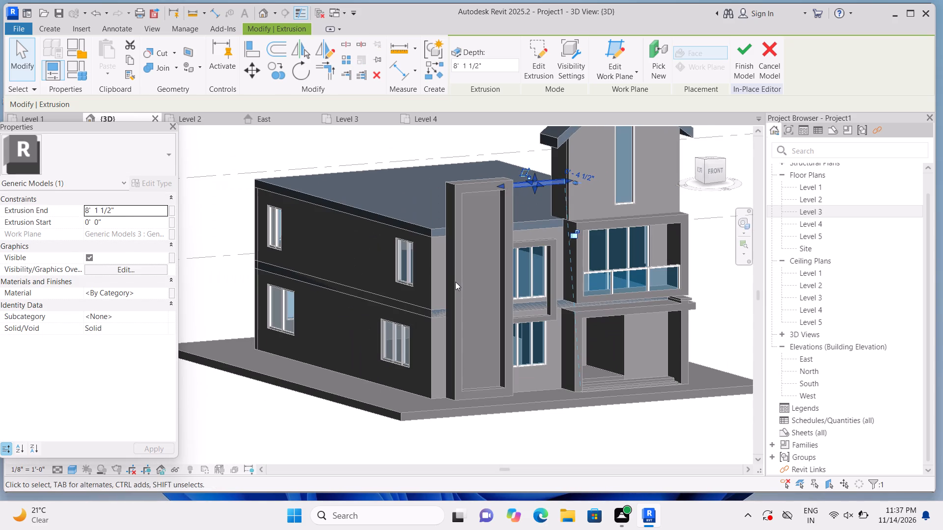
pyautogui.press('Escape')
pyautogui.scroll(4, 501, 273)
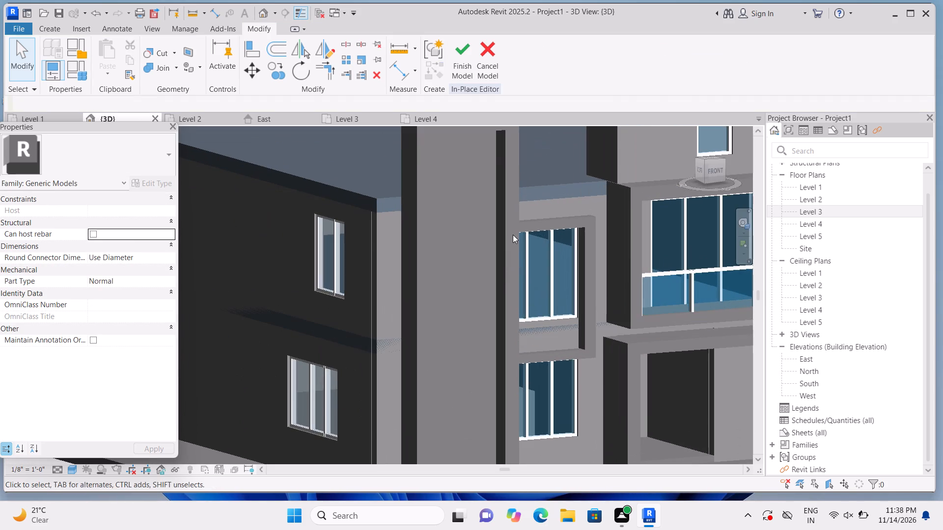
pyautogui.moveTo(512, 244); pyautogui.dragTo(451, 332, button='middle')
pyautogui.scroll(-2, 457, 328)
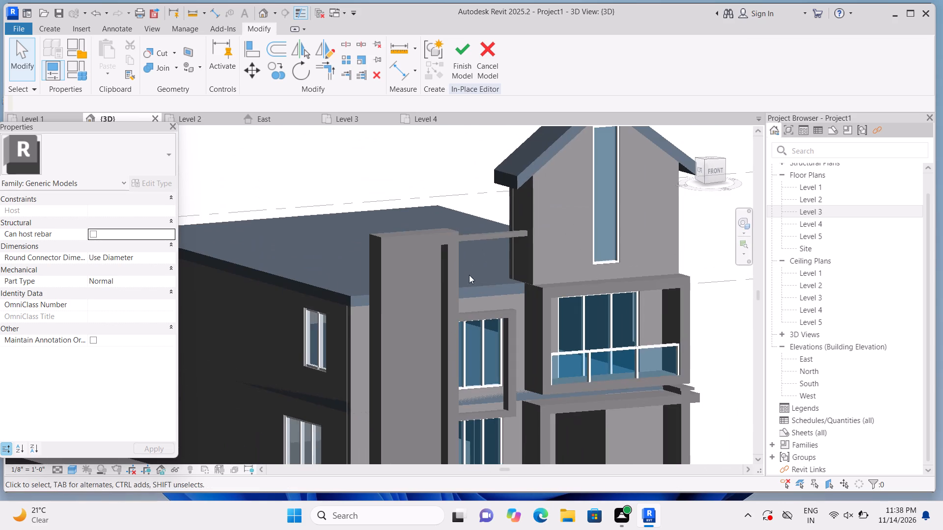
pyautogui.keyDown('shift'); pyautogui.moveTo(320, 284); pyautogui.dragTo(551, 298, button='middle'); pyautogui.keyUp('shift')
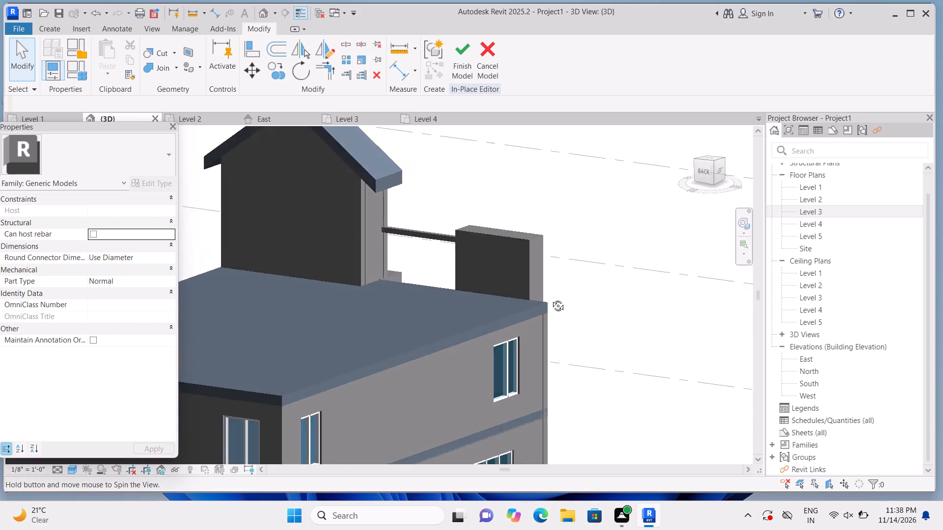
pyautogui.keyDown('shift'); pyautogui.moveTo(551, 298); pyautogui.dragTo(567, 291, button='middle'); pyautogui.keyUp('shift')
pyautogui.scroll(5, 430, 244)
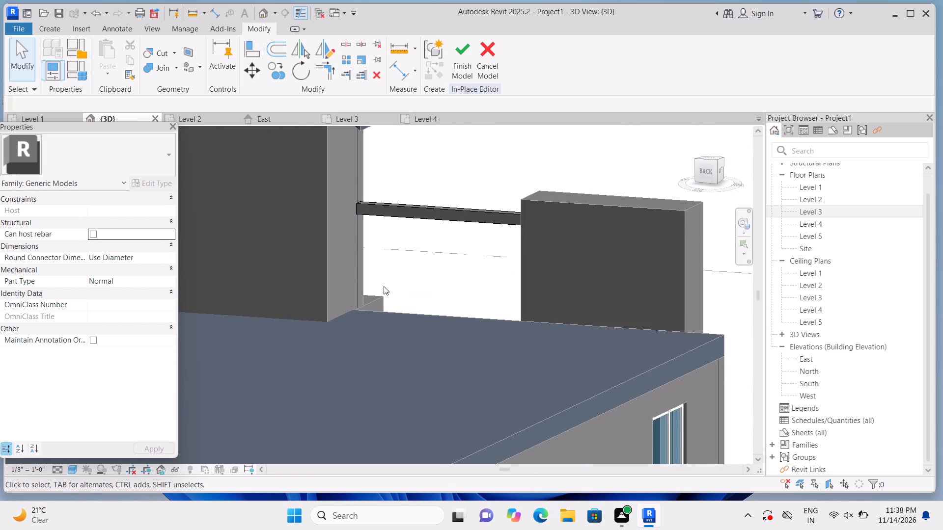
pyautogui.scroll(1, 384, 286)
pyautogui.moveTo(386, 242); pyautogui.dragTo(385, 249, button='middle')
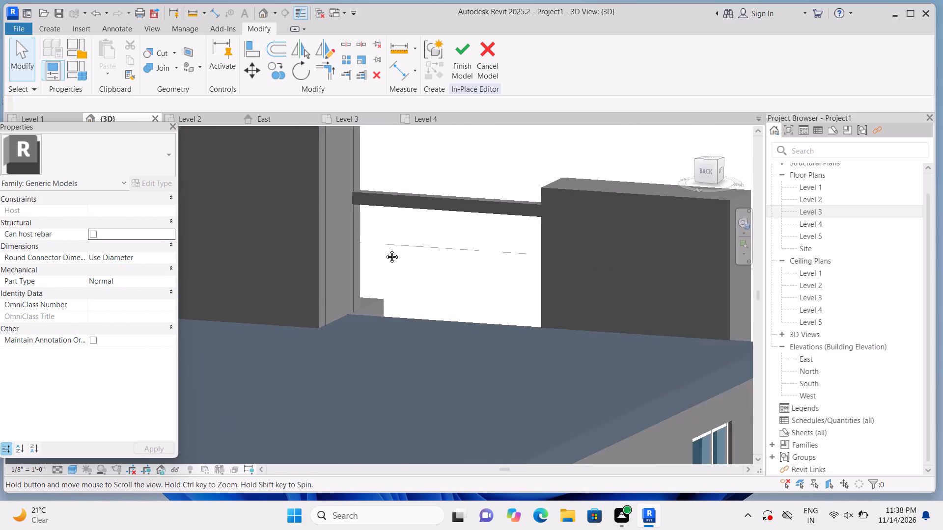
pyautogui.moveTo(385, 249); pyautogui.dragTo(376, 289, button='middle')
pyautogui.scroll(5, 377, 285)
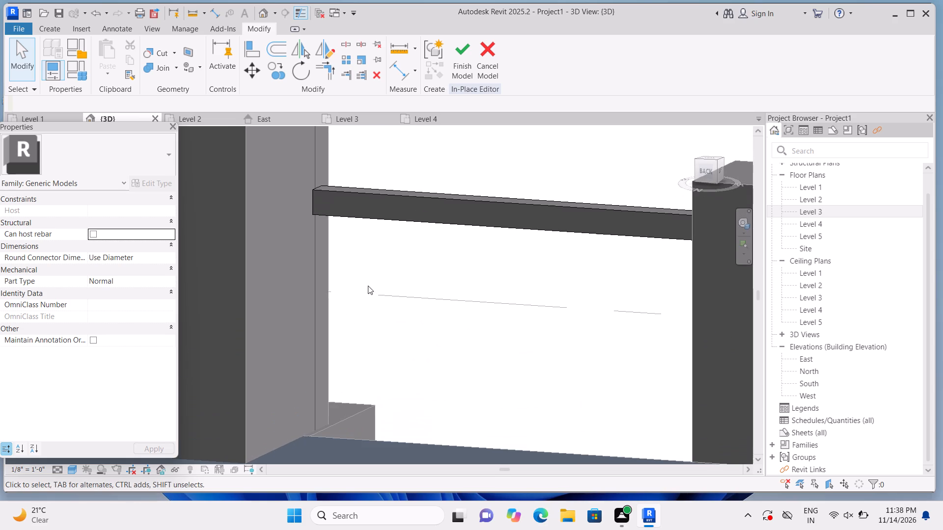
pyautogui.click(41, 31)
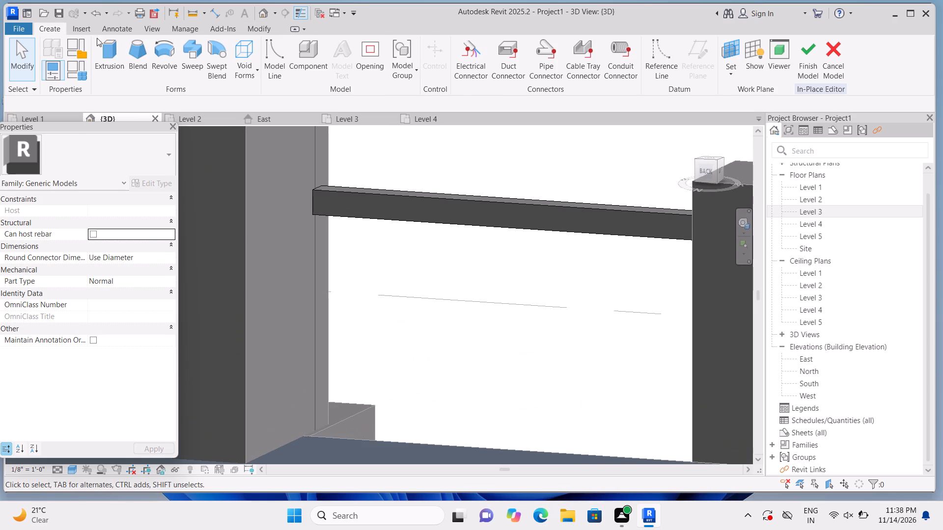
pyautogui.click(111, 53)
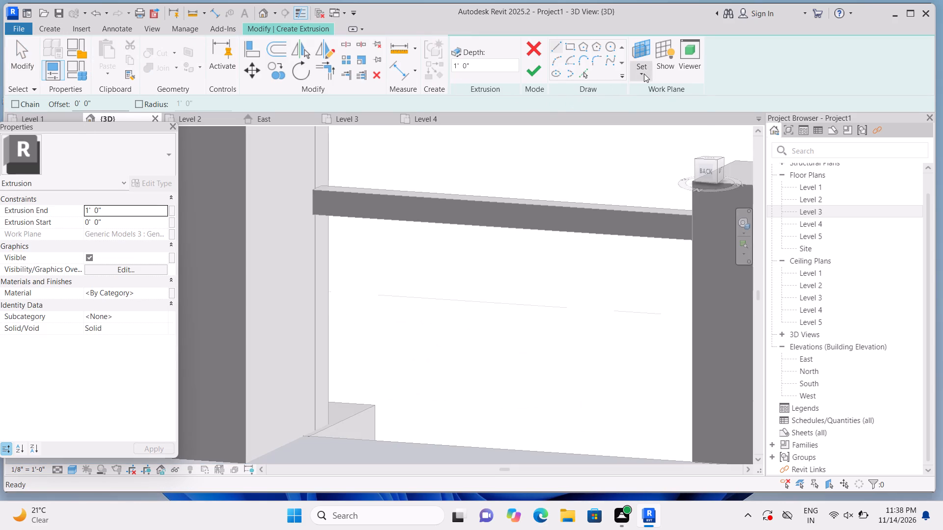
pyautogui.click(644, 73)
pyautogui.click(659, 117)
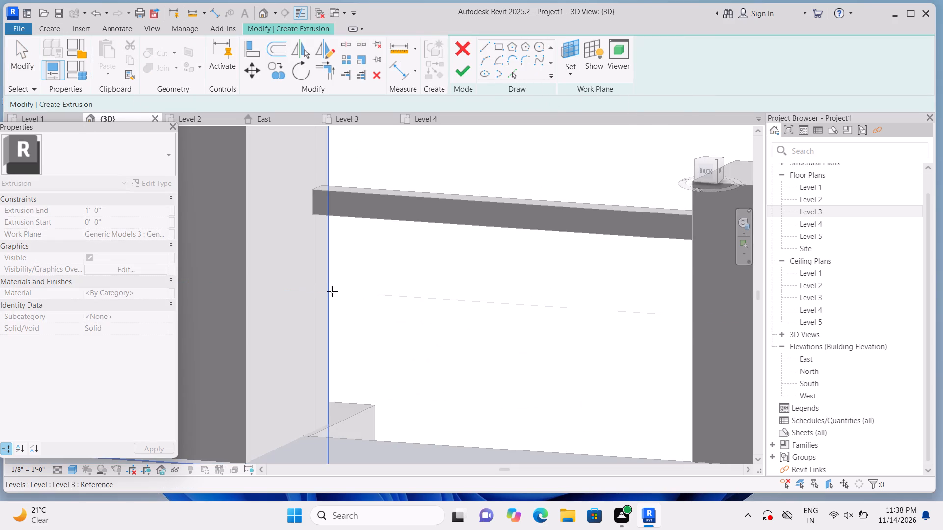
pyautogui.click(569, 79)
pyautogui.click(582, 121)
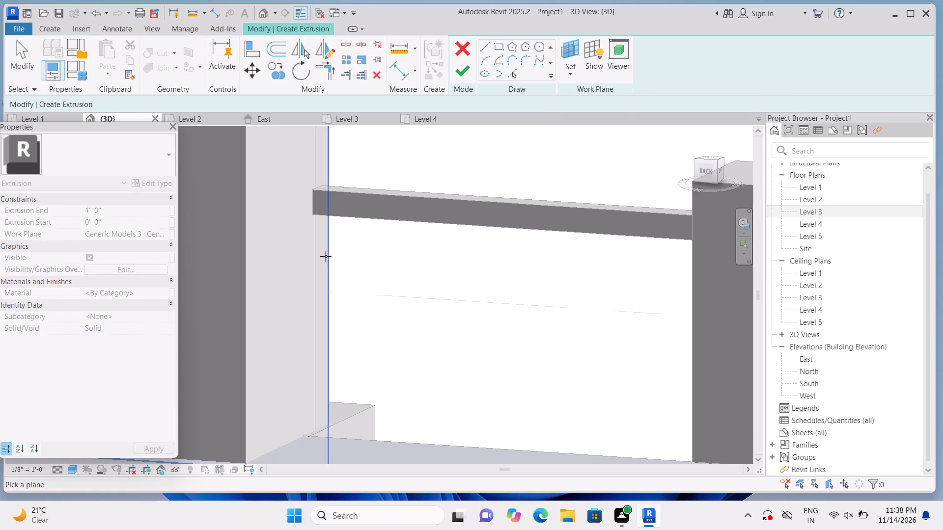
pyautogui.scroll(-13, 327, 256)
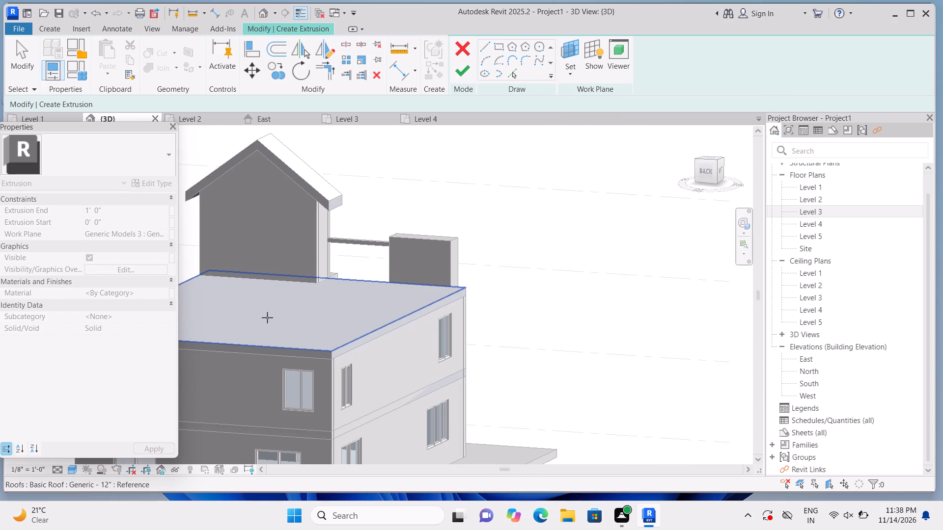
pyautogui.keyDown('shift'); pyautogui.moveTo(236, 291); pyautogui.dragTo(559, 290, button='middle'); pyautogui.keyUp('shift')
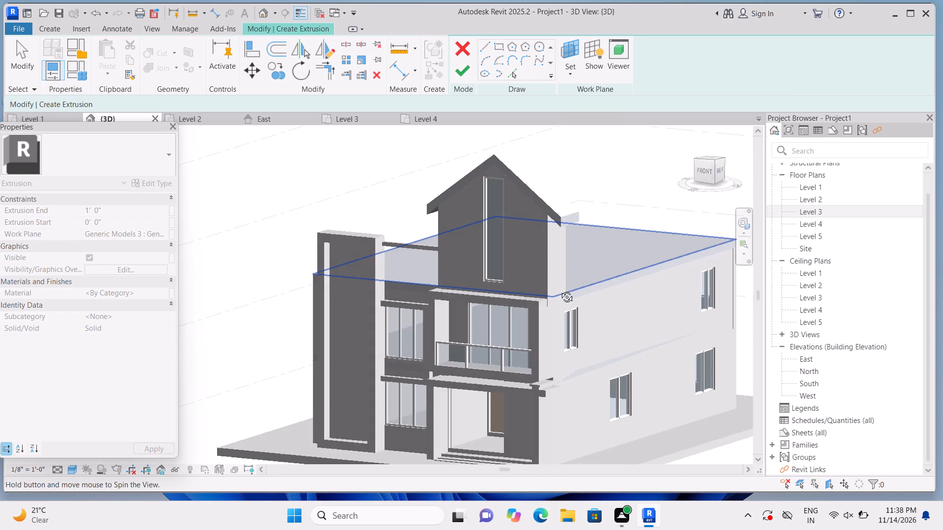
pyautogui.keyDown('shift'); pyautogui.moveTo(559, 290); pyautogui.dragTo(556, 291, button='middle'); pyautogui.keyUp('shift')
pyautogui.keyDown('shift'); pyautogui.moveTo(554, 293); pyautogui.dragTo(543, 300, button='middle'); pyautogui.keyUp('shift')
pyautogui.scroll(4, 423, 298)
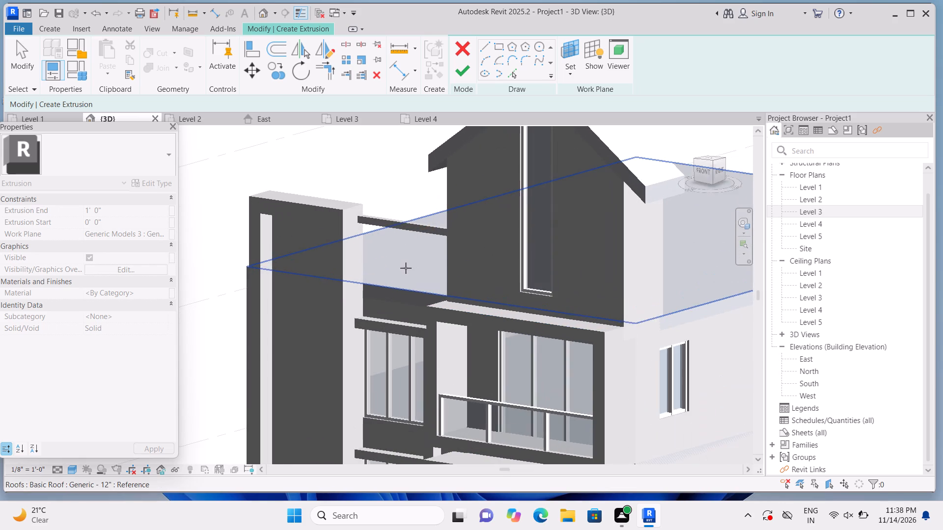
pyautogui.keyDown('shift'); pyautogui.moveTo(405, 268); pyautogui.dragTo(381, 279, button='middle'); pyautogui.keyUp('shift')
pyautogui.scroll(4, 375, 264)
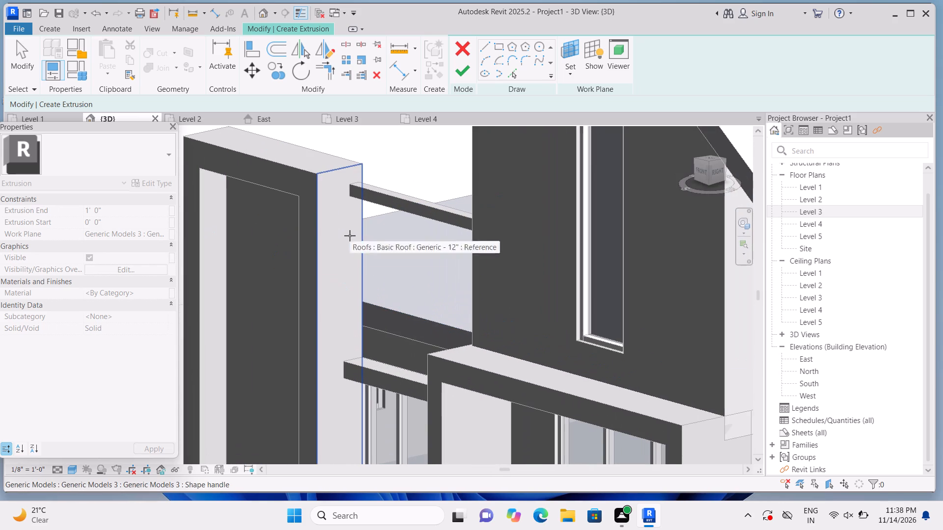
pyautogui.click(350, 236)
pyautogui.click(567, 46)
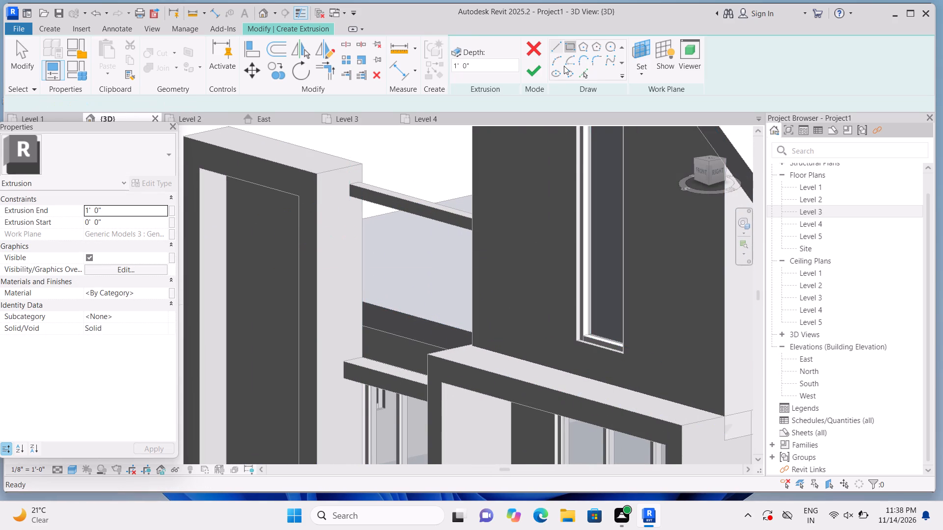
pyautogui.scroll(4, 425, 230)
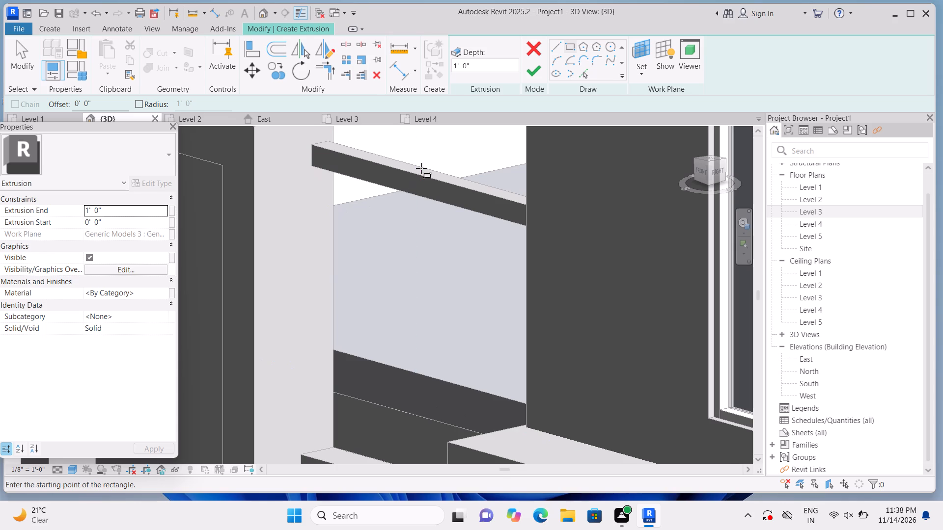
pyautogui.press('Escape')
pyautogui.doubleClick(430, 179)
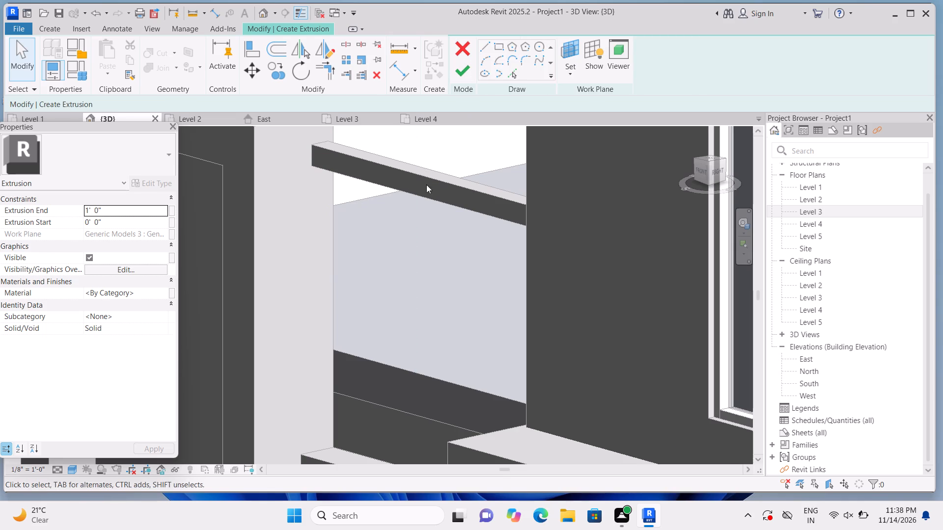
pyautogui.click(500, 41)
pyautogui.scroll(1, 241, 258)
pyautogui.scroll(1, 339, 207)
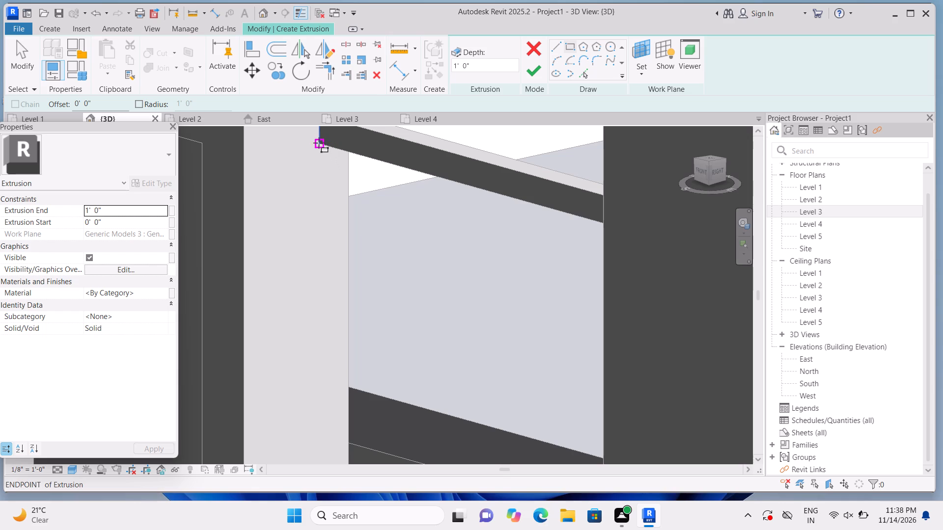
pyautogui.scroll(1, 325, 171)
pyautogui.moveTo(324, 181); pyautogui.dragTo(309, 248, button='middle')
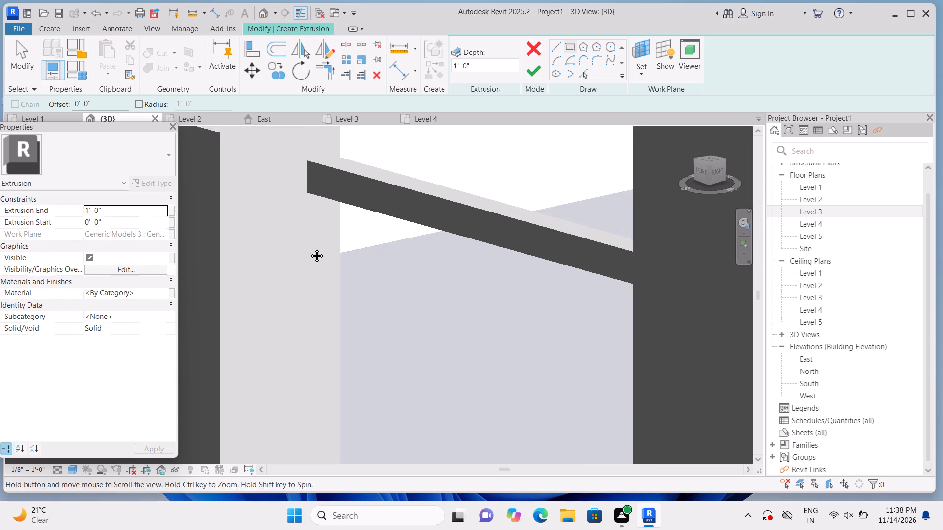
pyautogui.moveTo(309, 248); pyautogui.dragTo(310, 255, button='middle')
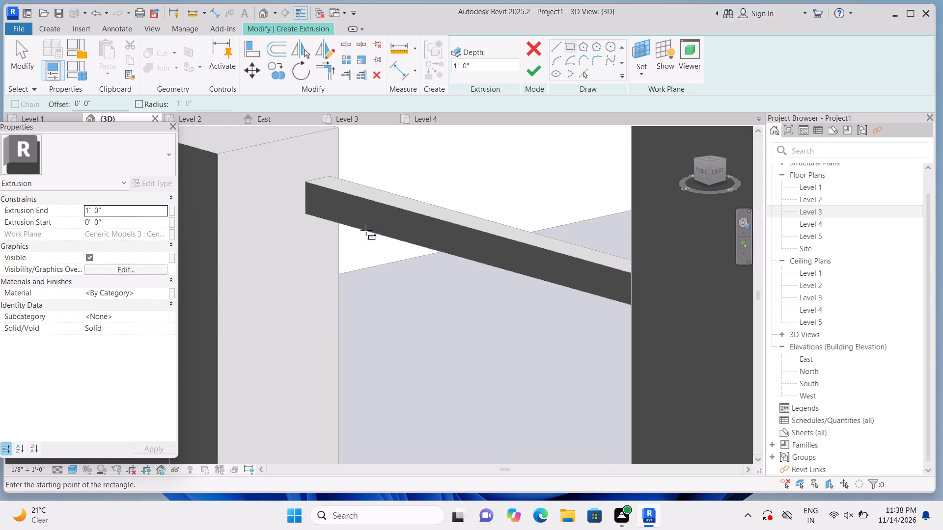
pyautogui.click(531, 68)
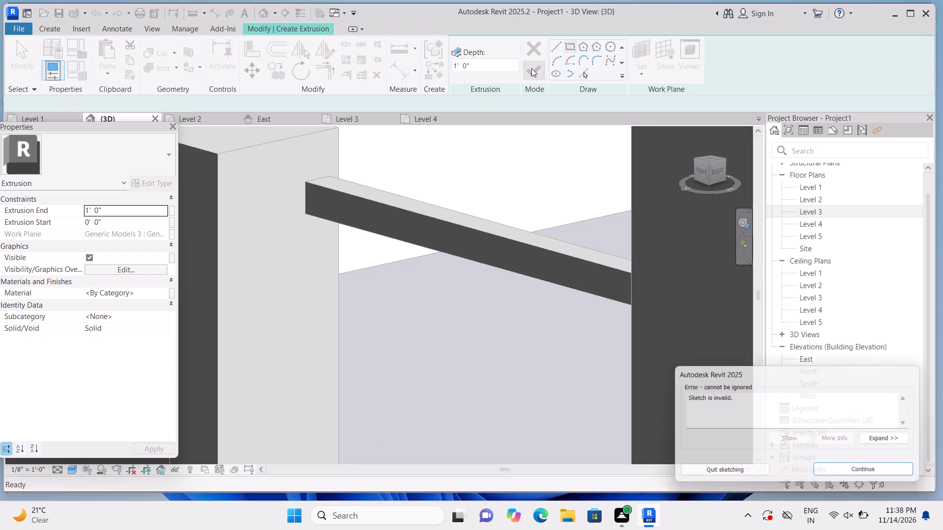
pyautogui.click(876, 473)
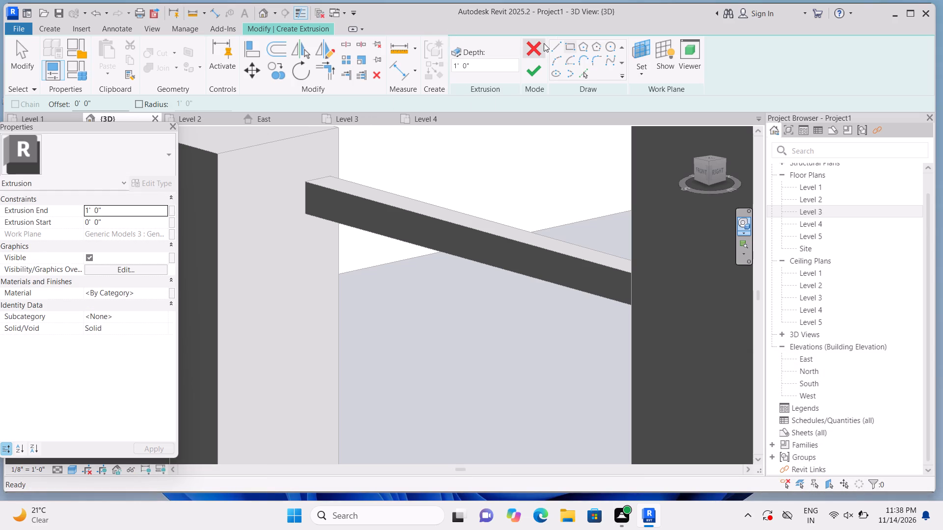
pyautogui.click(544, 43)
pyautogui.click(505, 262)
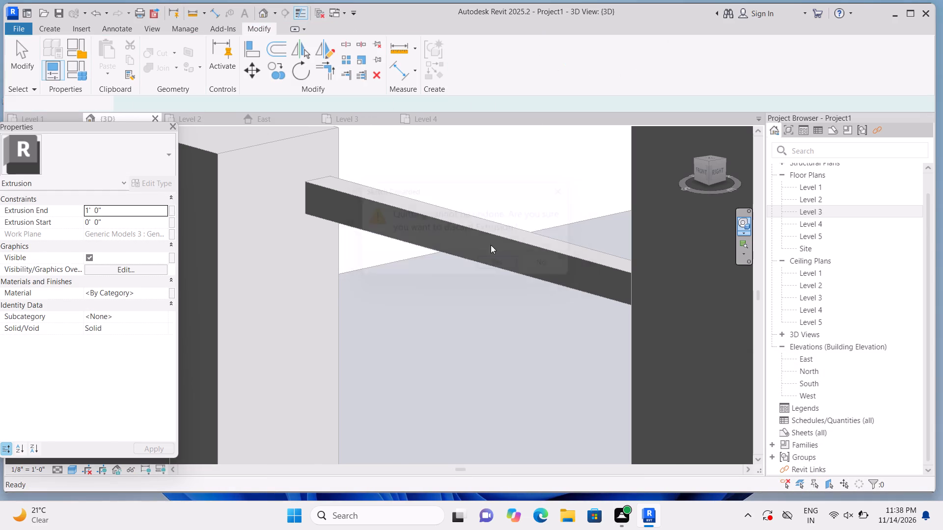
# Edit the beam's extrusion sketch, adding three rectangles 6" wide and about 5" high, stacked with gaps below the original profile.
pyautogui.moveTo(468, 226); pyautogui.dragTo(232, 210, button='middle')
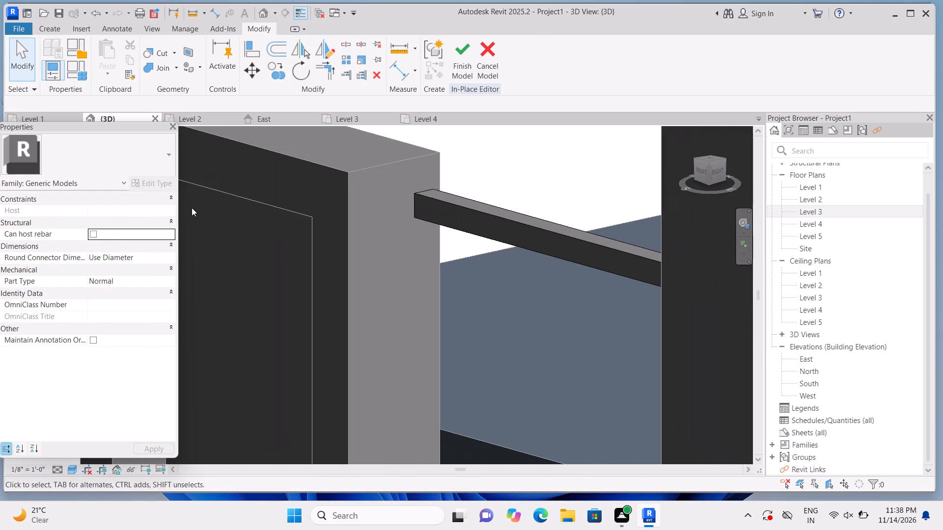
pyautogui.scroll(1, 360, 244)
pyautogui.moveTo(358, 236); pyautogui.dragTo(140, 214, button='middle')
pyautogui.doubleClick(335, 212)
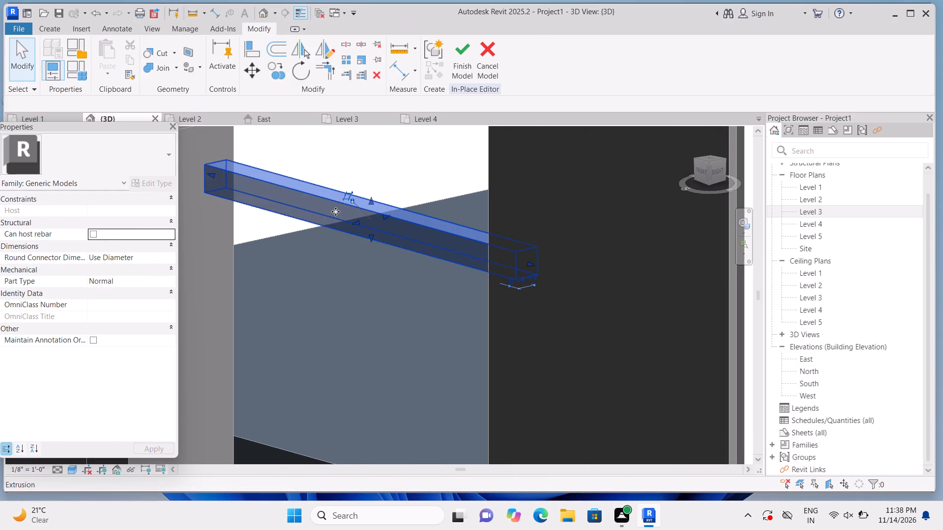
pyautogui.click(338, 212)
pyautogui.moveTo(330, 203); pyautogui.dragTo(452, 256, button='middle')
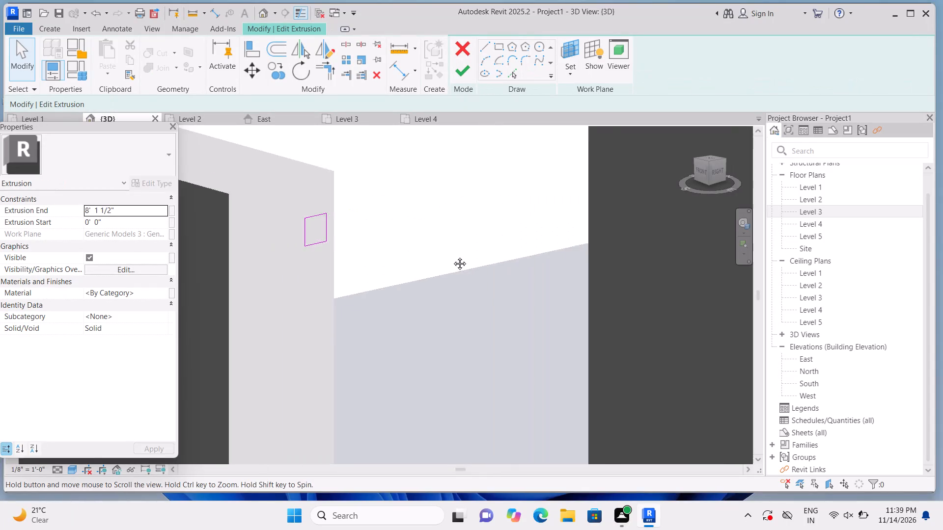
pyautogui.moveTo(452, 256); pyautogui.dragTo(459, 248, button='middle')
pyautogui.click(503, 49)
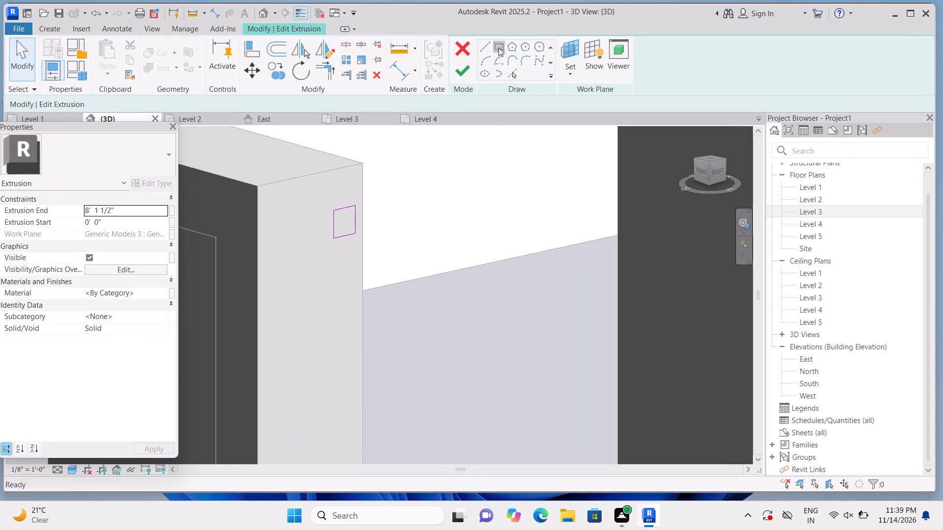
pyautogui.scroll(1, 394, 248)
pyautogui.scroll(1, 351, 257)
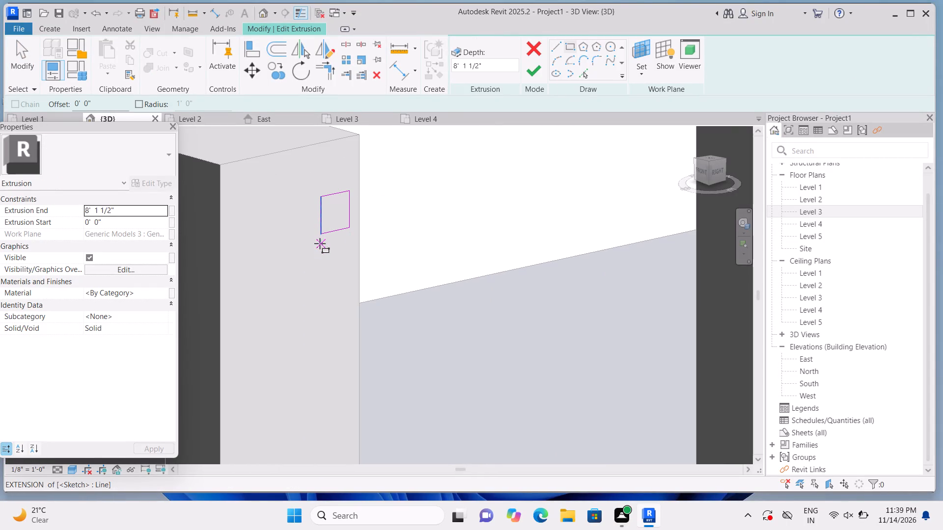
pyautogui.click(323, 252)
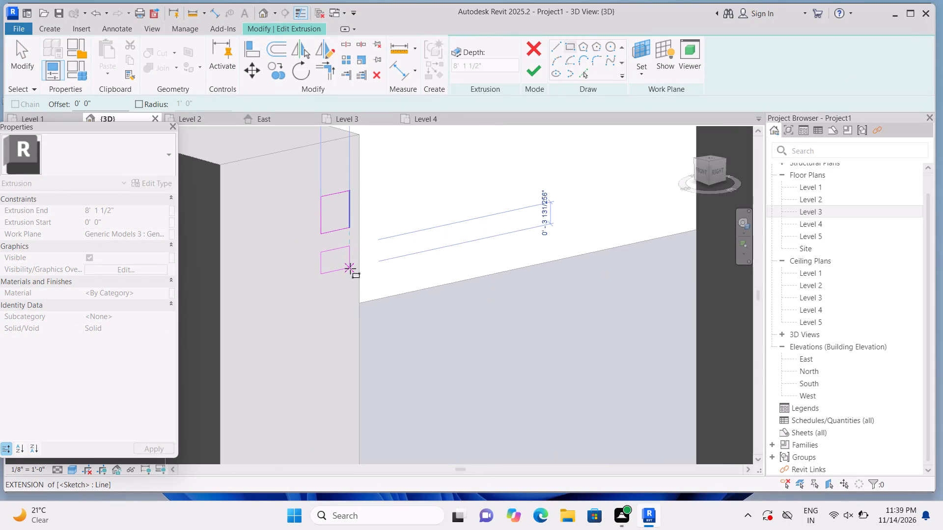
pyautogui.click(352, 275)
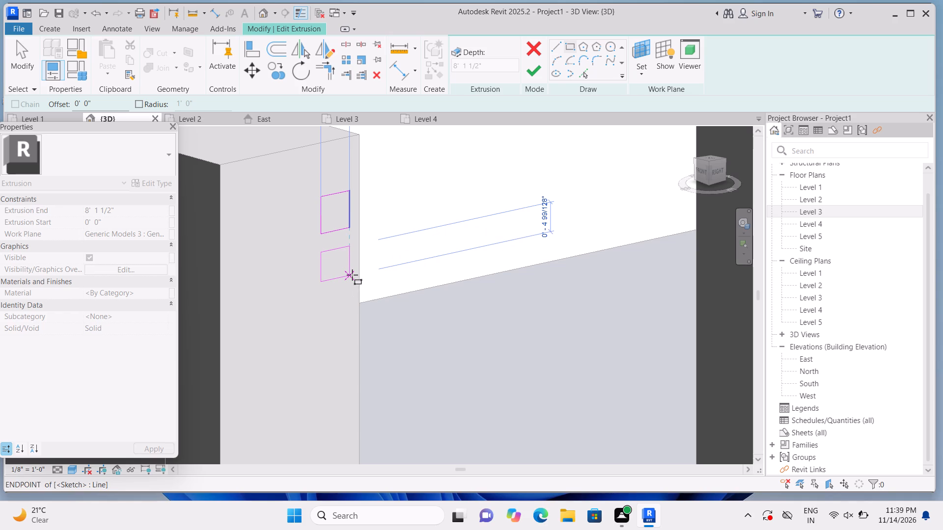
pyautogui.click(324, 303)
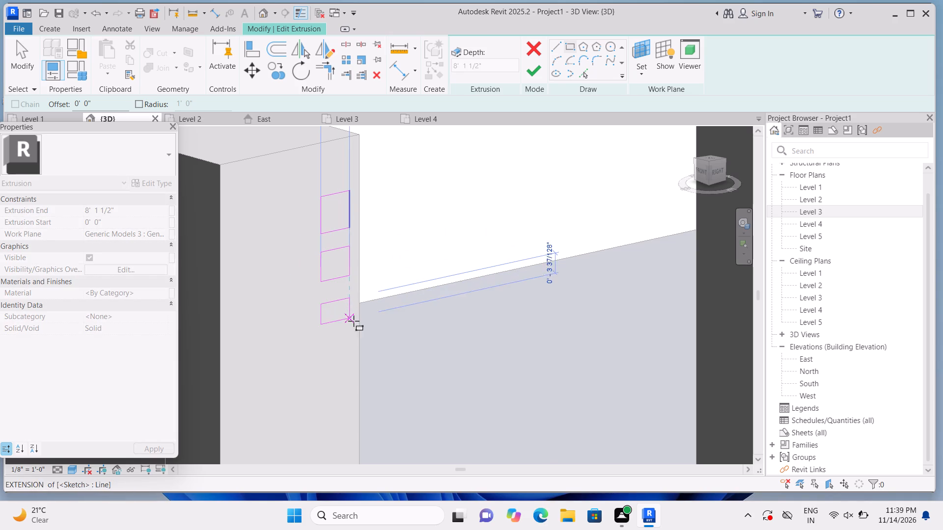
pyautogui.click(353, 329)
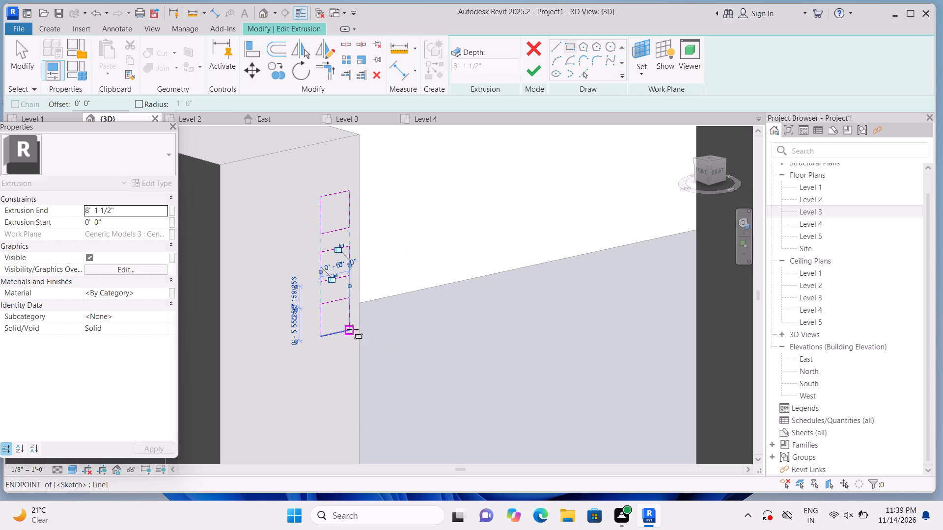
pyautogui.click(325, 353)
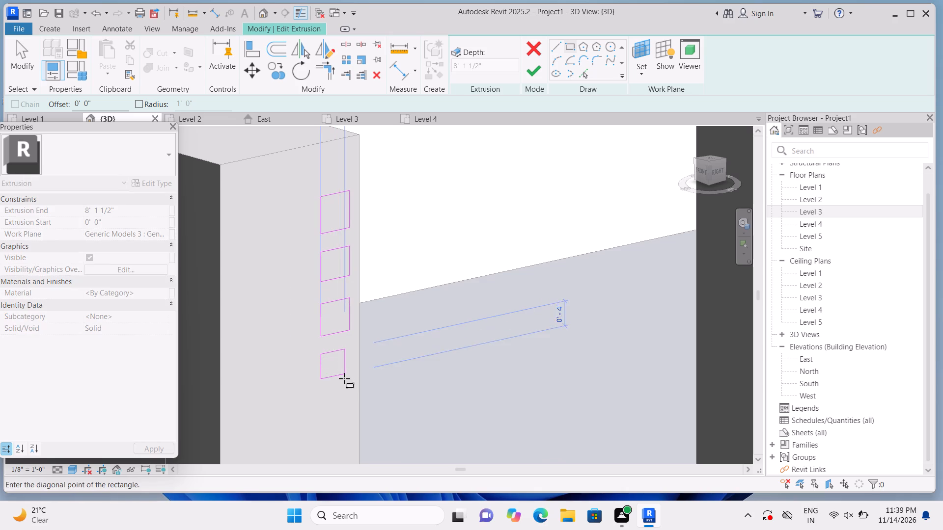
pyautogui.click(350, 379)
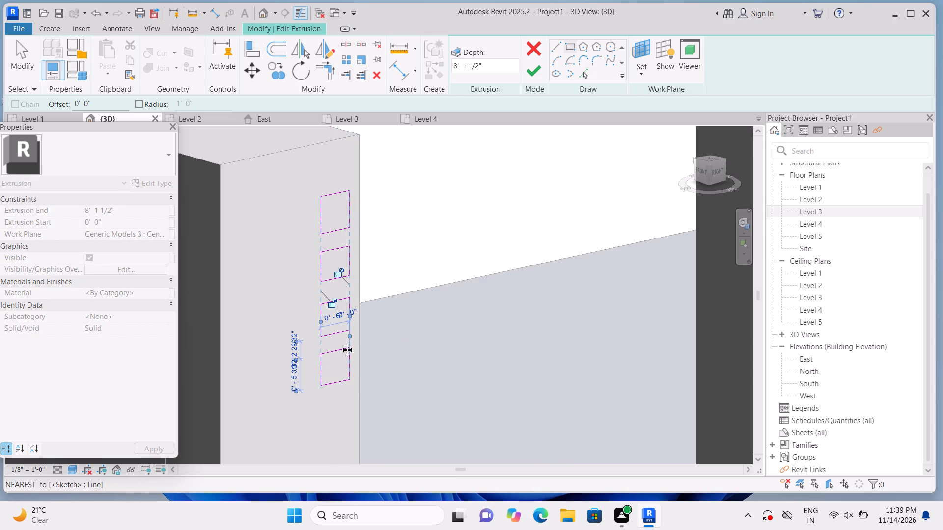
# Add two rectangles about 4 5/8" wide and 5" high below the stacked beam profiles and finish the extrusion sketch.
pyautogui.moveTo(340, 358); pyautogui.dragTo(331, 278, button='middle')
pyautogui.middleClick(330, 275)
pyautogui.scroll(-6, 317, 244)
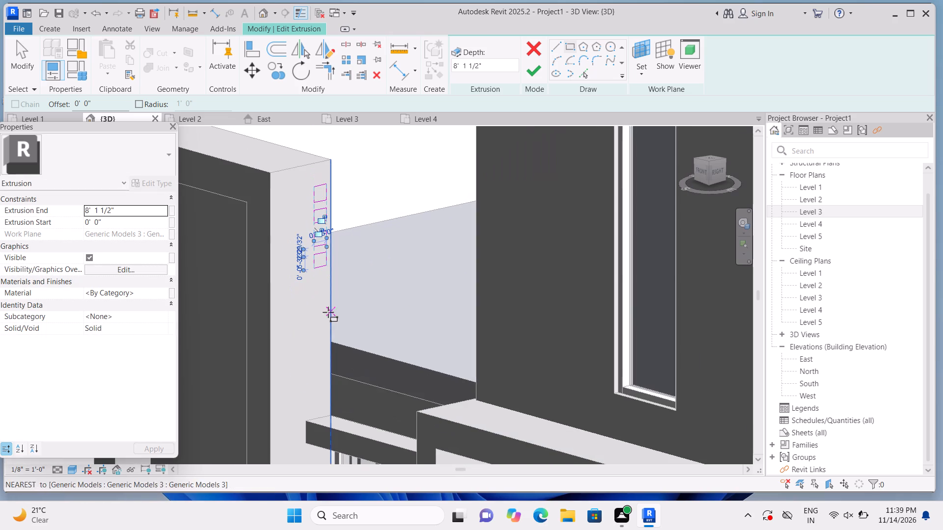
pyautogui.moveTo(326, 313); pyautogui.dragTo(309, 265, button='middle')
pyautogui.scroll(4, 305, 264)
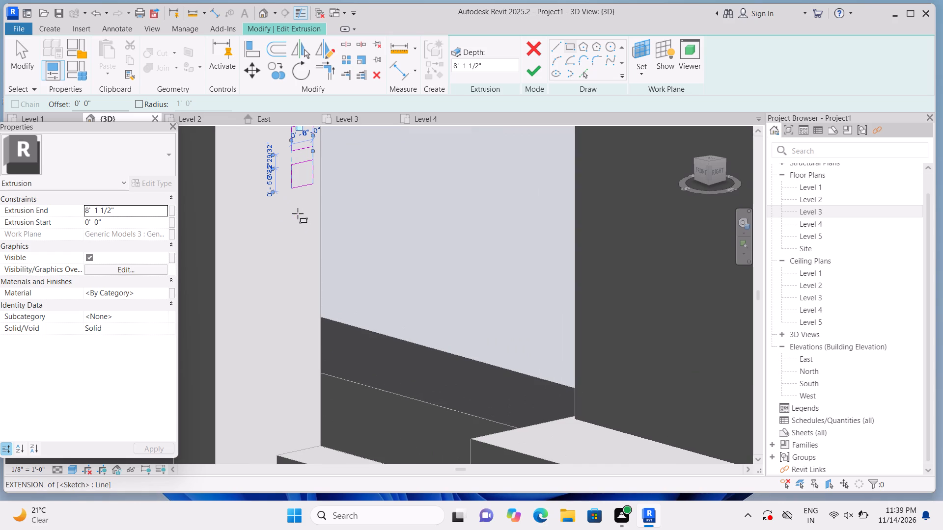
pyautogui.click(296, 211)
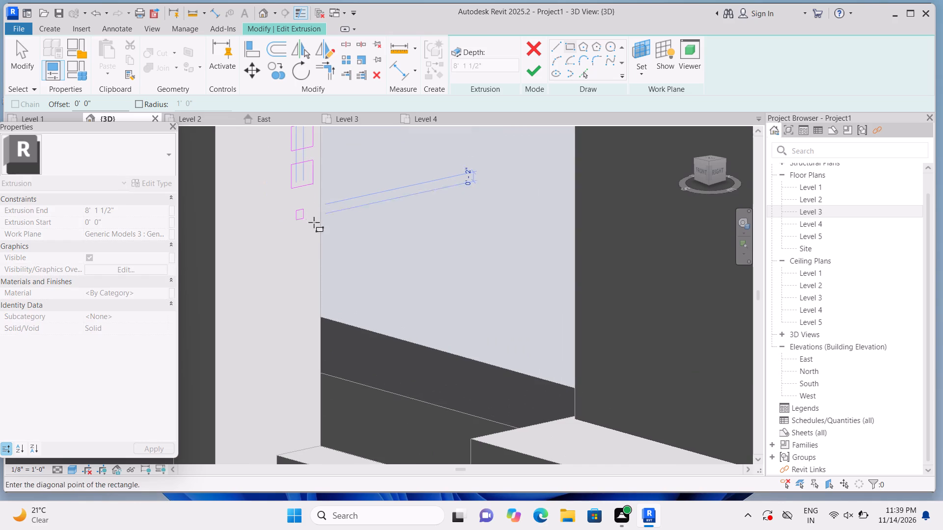
pyautogui.click(312, 233)
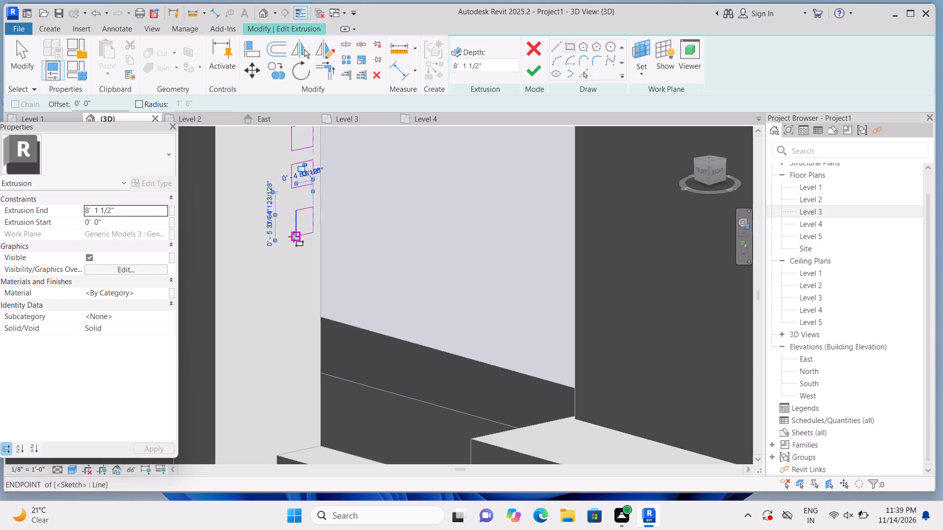
pyautogui.click(299, 256)
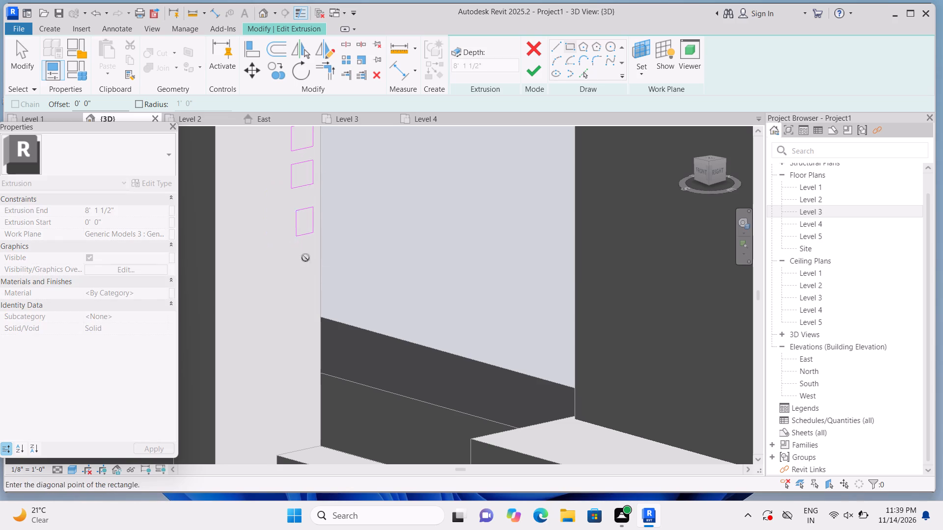
pyautogui.click(312, 278)
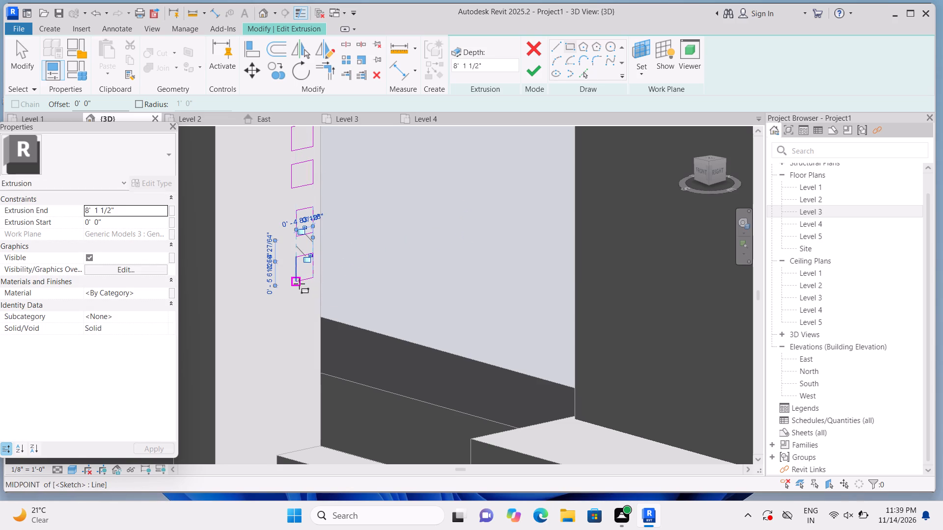
pyautogui.scroll(-6, 314, 288)
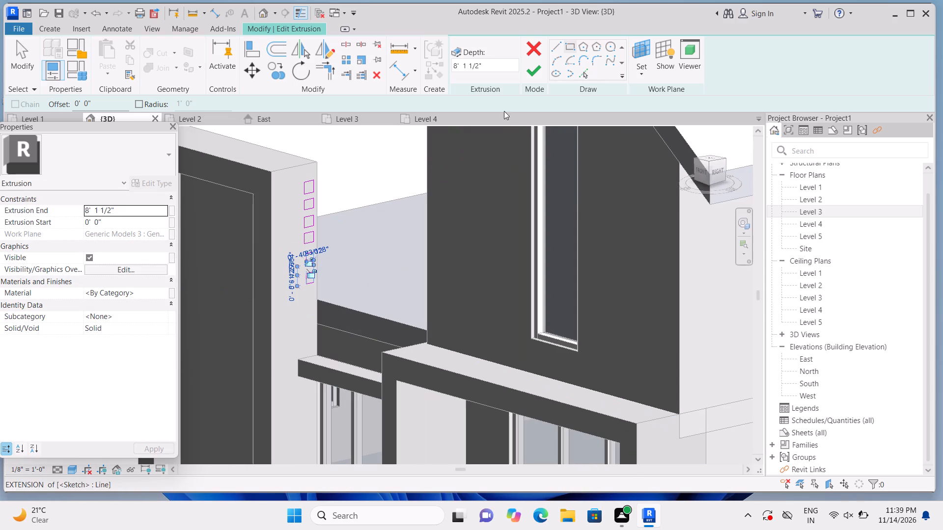
pyautogui.click(534, 72)
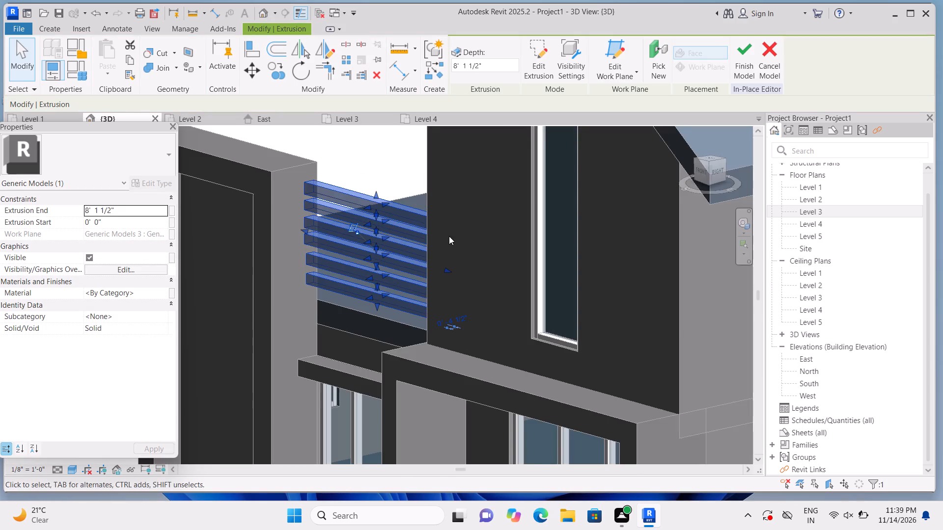
# Stretch the stacked beams further toward the gabled block, giving an extrusion end of about 8'-5 1/2".
pyautogui.scroll(-8, 446, 236)
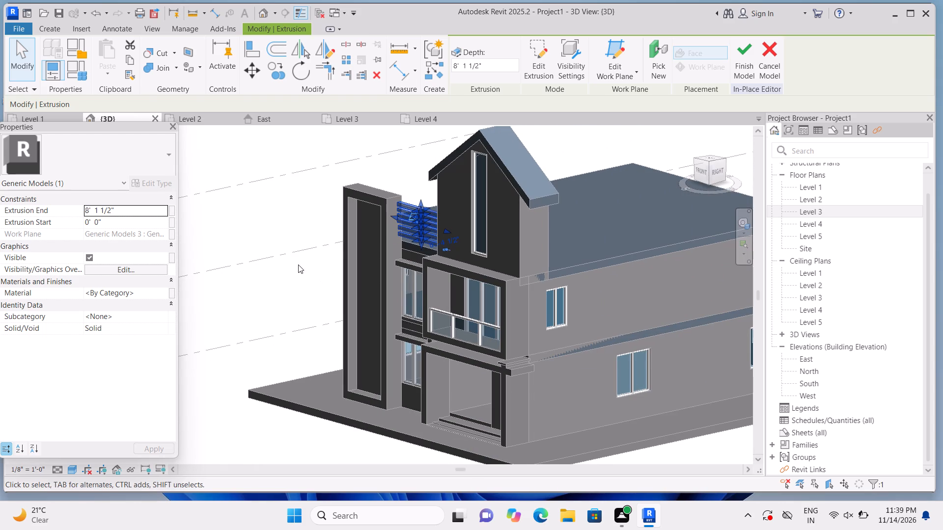
pyautogui.scroll(1, 327, 280)
pyautogui.keyDown('shift'); pyautogui.moveTo(304, 272); pyautogui.dragTo(360, 309, button='middle'); pyautogui.keyUp('shift')
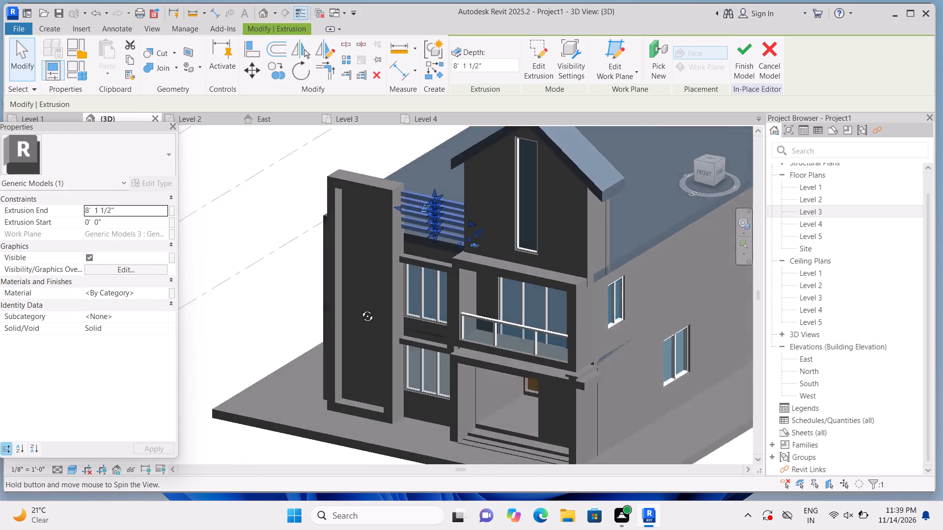
pyautogui.keyDown('shift'); pyautogui.moveTo(360, 309); pyautogui.dragTo(444, 305, button='middle'); pyautogui.keyUp('shift')
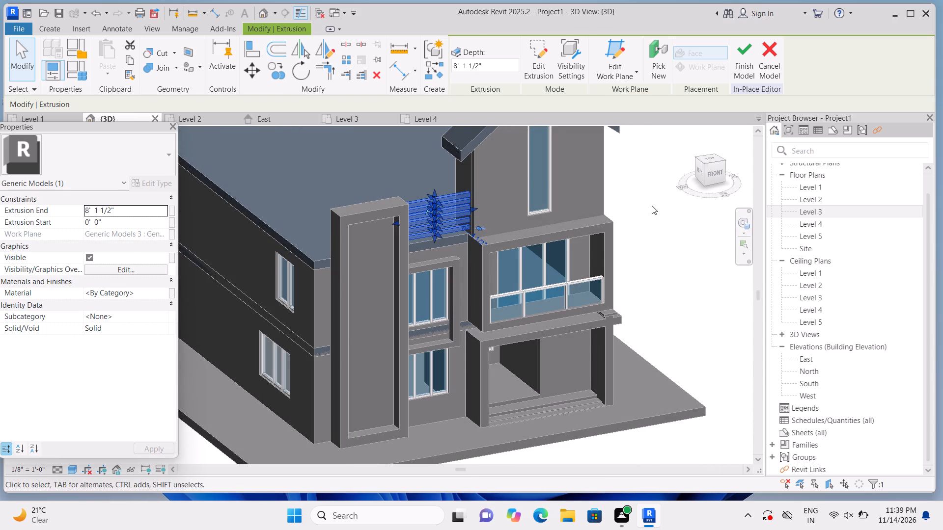
pyautogui.click(652, 206)
pyautogui.scroll(9, 527, 199)
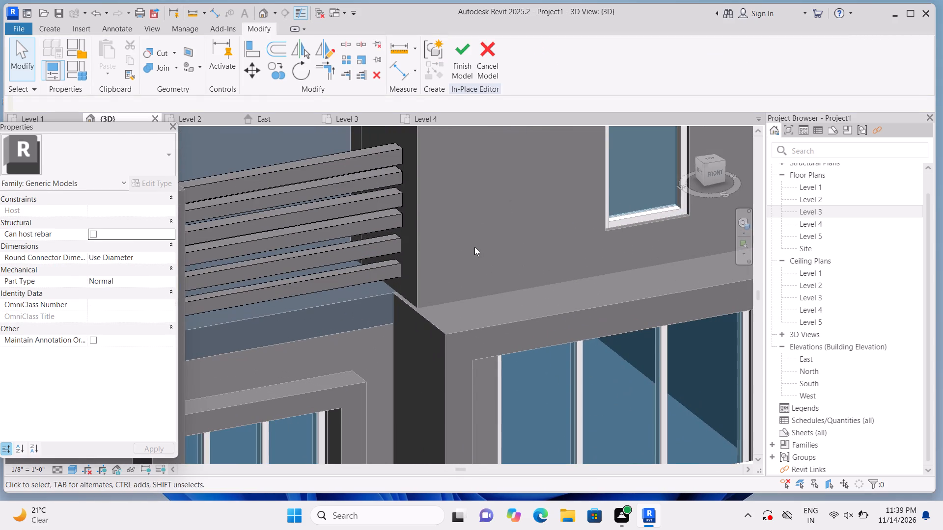
pyautogui.click(369, 253)
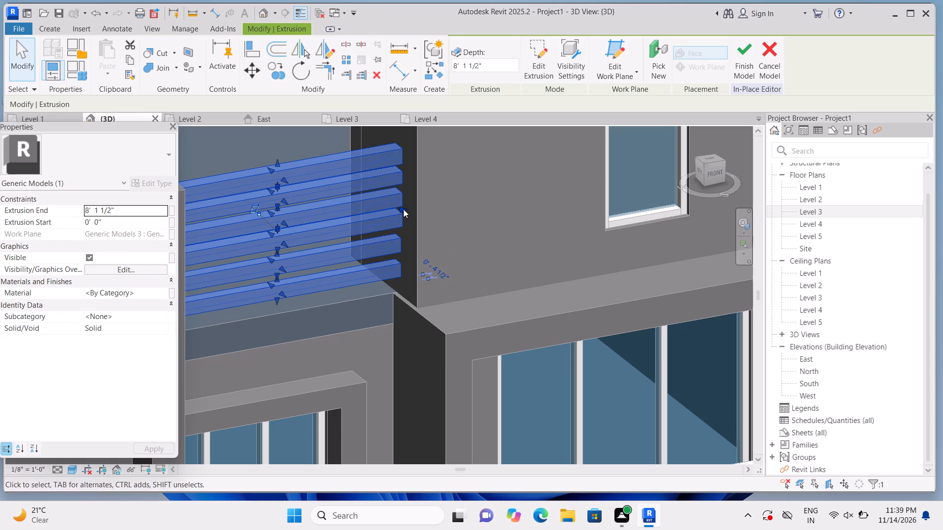
pyautogui.moveTo(403, 209); pyautogui.dragTo(409, 207)
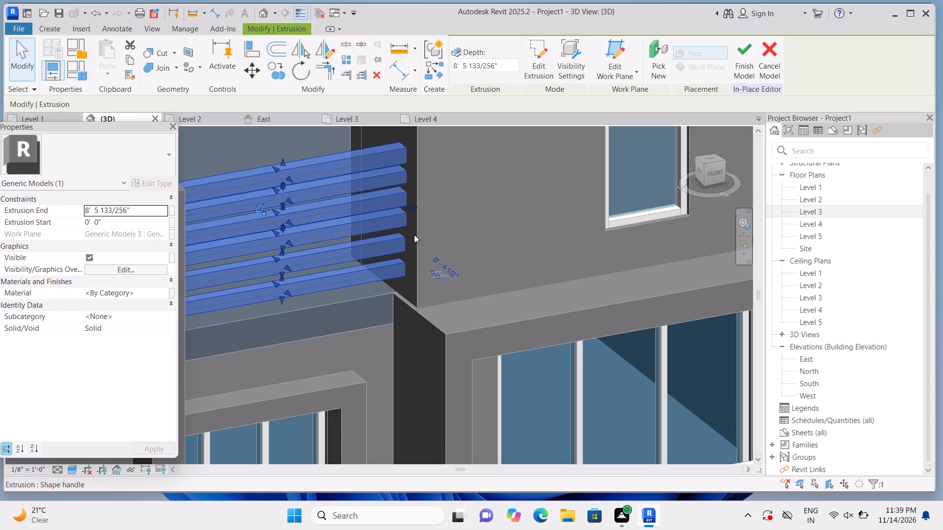
pyautogui.press('Escape')
# Examine how the stacked beams meet the gabled block and fit the facade from both front corners.
pyautogui.scroll(7, 414, 235)
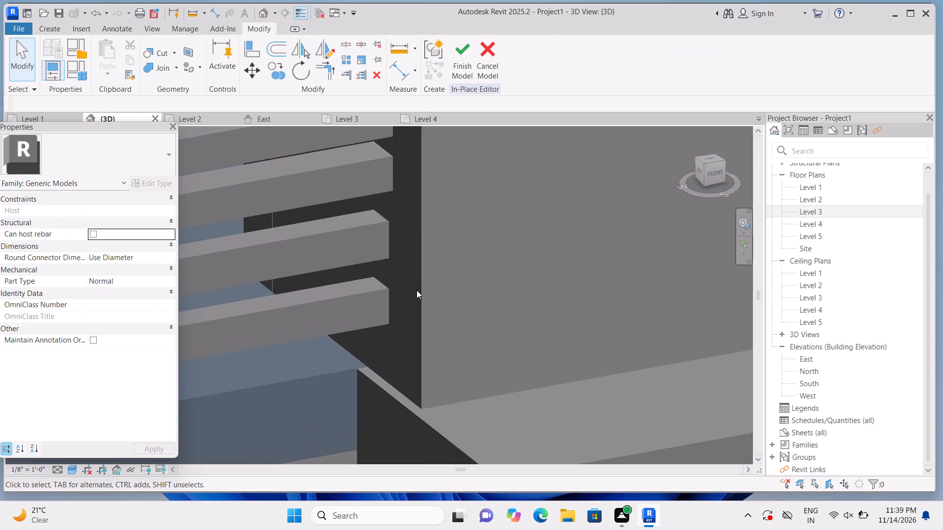
pyautogui.scroll(2, 416, 290)
pyautogui.scroll(-10, 387, 280)
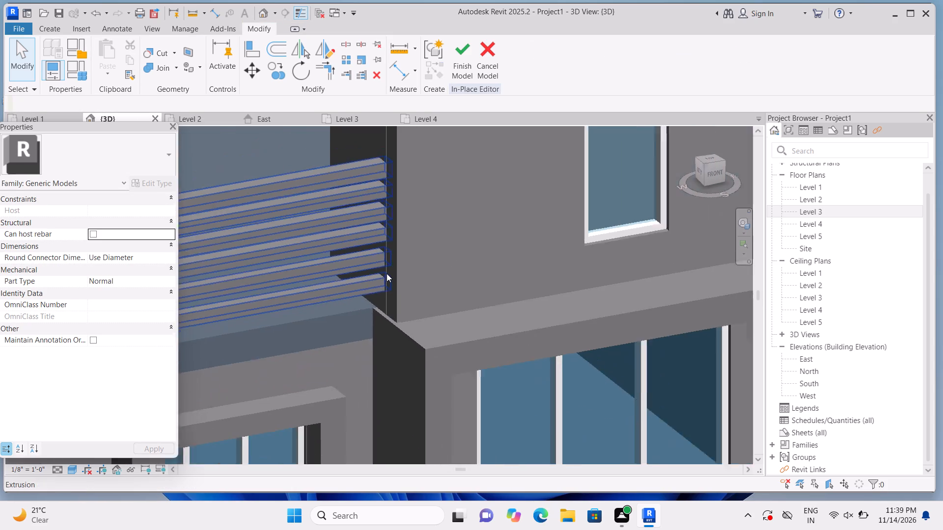
pyautogui.scroll(-11, 387, 273)
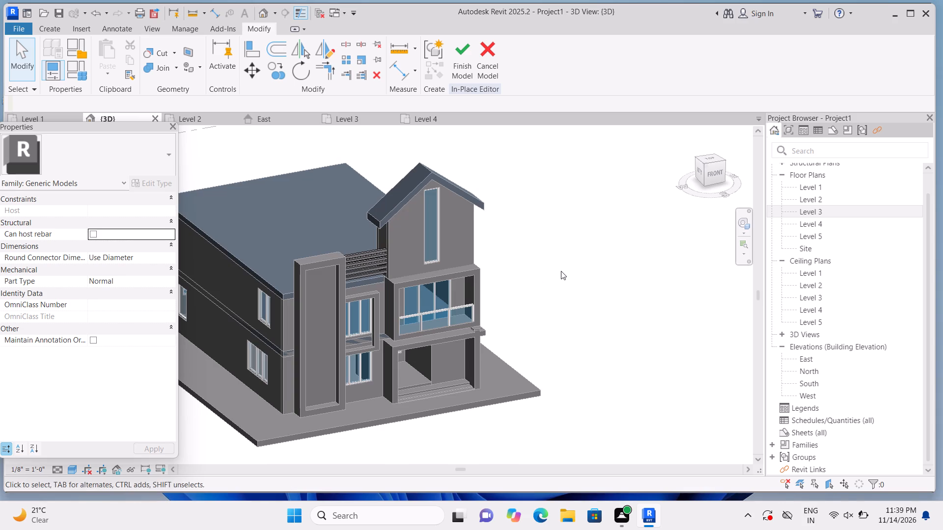
pyautogui.moveTo(561, 271); pyautogui.dragTo(619, 235, button='middle')
pyautogui.scroll(1, 519, 299)
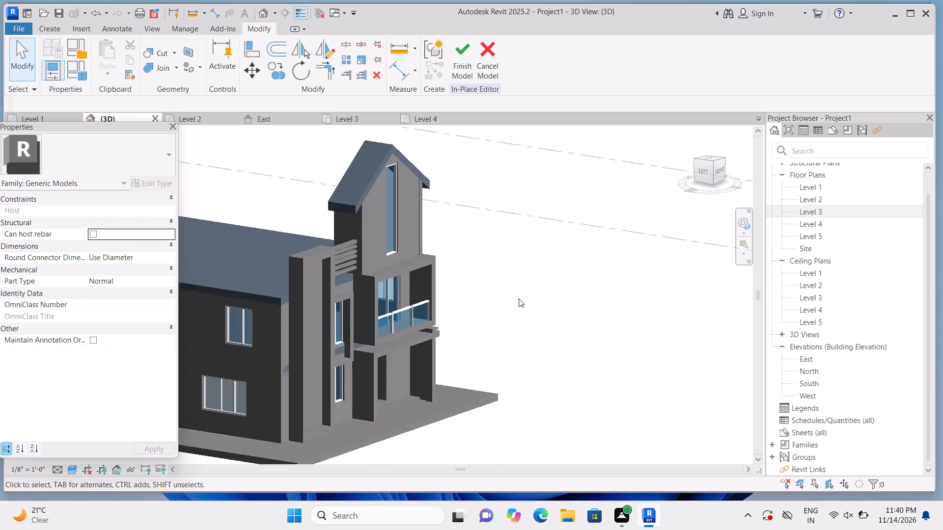
pyautogui.scroll(1, 519, 298)
pyautogui.moveTo(523, 287); pyautogui.dragTo(610, 232, button='middle')
pyautogui.scroll(1, 599, 263)
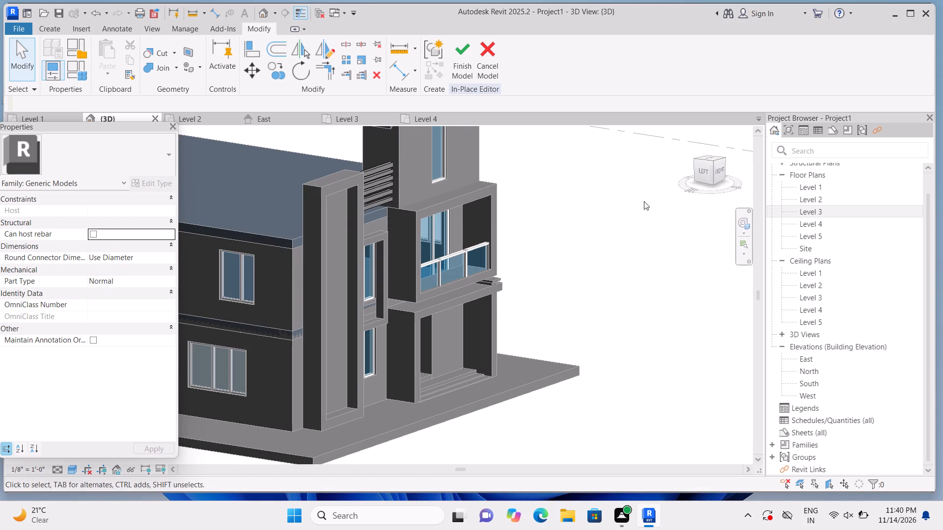
pyautogui.keyDown('shift'); pyautogui.moveTo(652, 197); pyautogui.dragTo(466, 277, button='middle'); pyautogui.keyUp('shift')
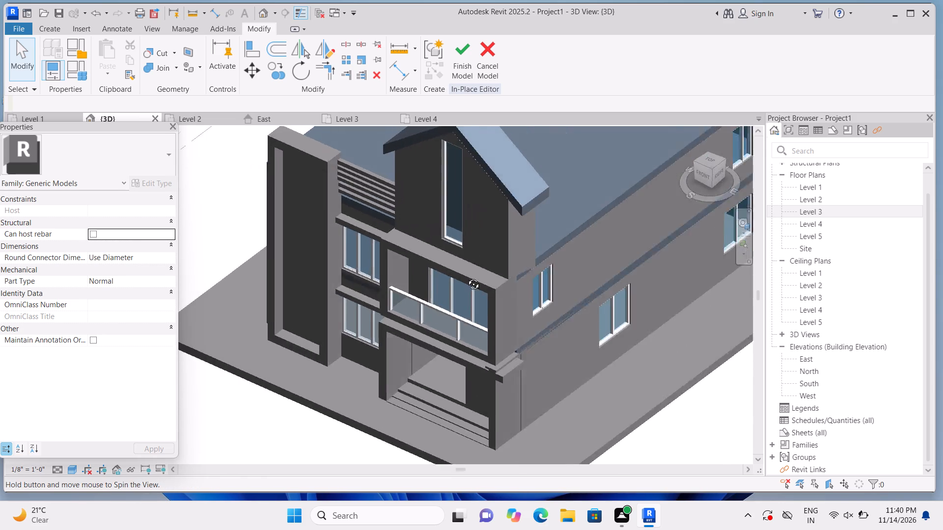
pyautogui.keyDown('shift'); pyautogui.moveTo(466, 277); pyautogui.dragTo(477, 128, button='middle'); pyautogui.keyUp('shift')
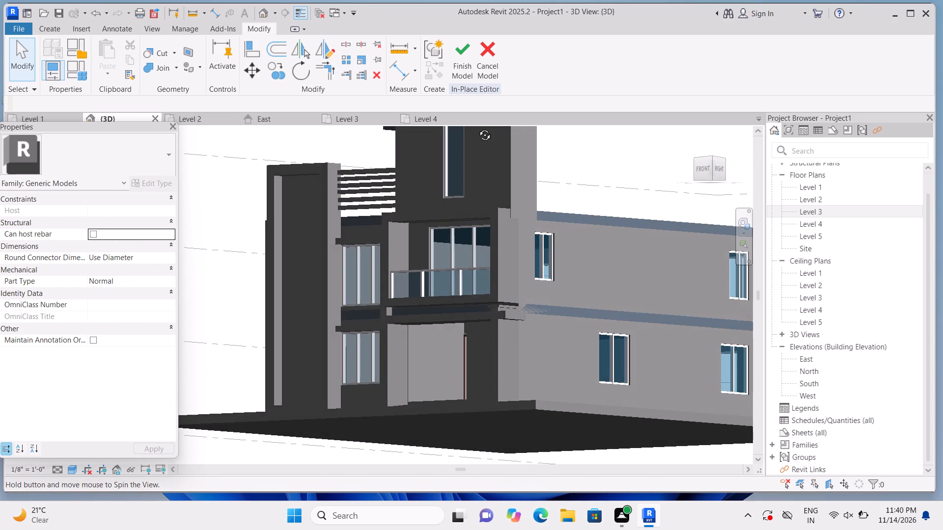
pyautogui.keyDown('shift'); pyautogui.moveTo(477, 128); pyautogui.dragTo(479, 118, button='middle'); pyautogui.keyUp('shift')
# Edit the beam extrusion sketch, adding a rectangle about 4 5/8" wide and 4 1/2" high below the lowest profile, and finish it.
pyautogui.keyDown('shift'); pyautogui.scroll(1, 478, 118); pyautogui.keyUp('shift')
pyautogui.scroll(1, 440, 154)
pyautogui.keyDown('shift'); pyautogui.moveTo(447, 164); pyautogui.dragTo(422, 176, button='middle'); pyautogui.keyUp('shift')
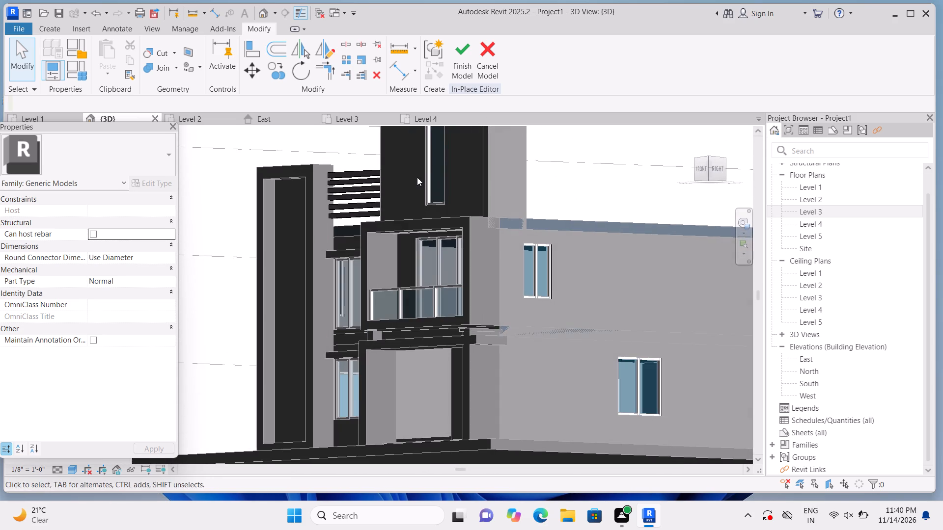
pyautogui.moveTo(414, 165); pyautogui.dragTo(429, 233, button='middle')
pyautogui.scroll(6, 371, 275)
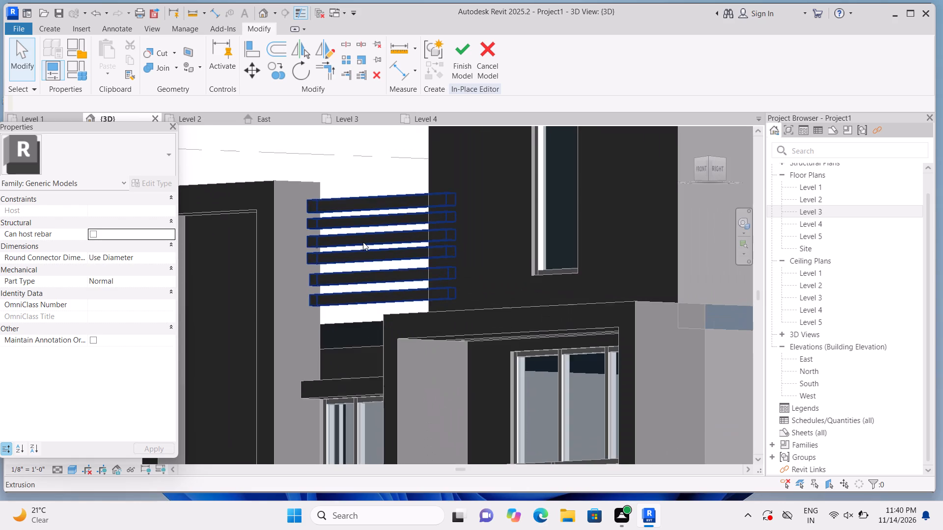
pyautogui.doubleClick(363, 242)
pyautogui.scroll(1, 339, 257)
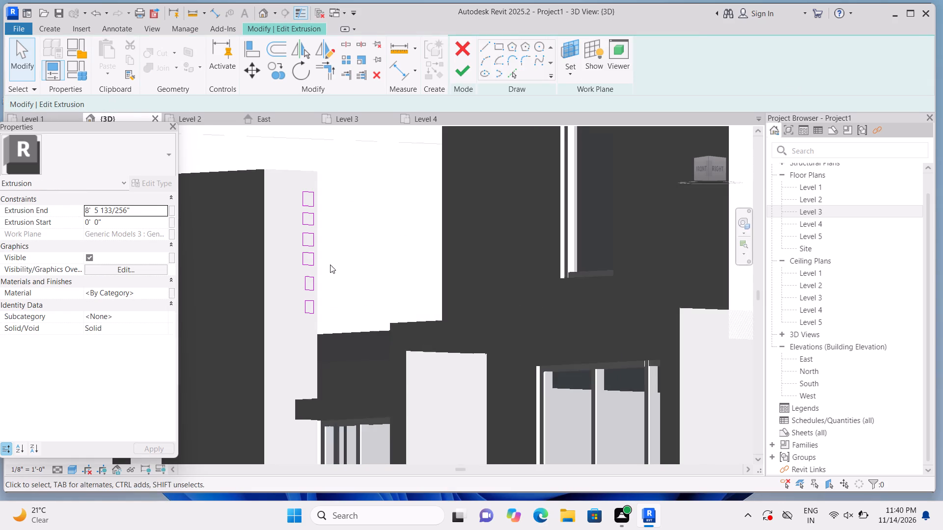
pyautogui.moveTo(331, 265); pyautogui.dragTo(327, 218, button='middle')
pyautogui.scroll(1, 326, 218)
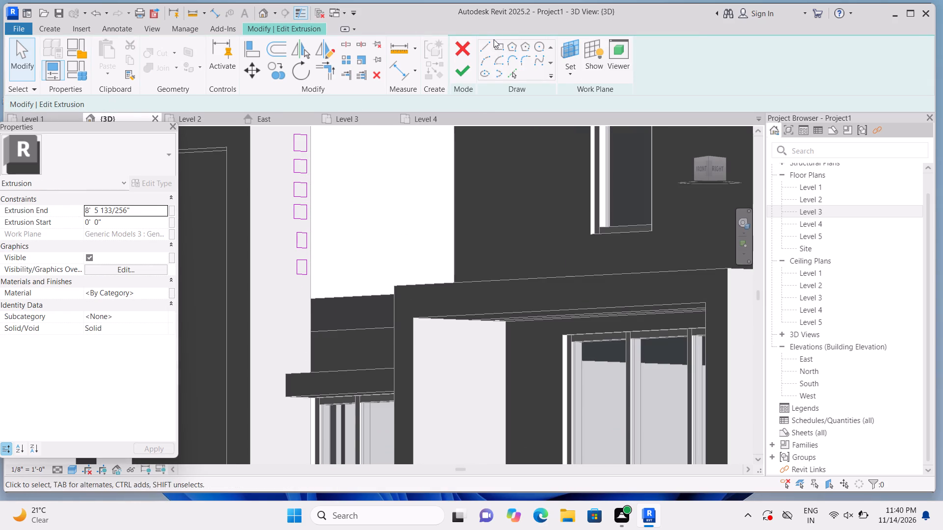
pyautogui.click(494, 39)
pyautogui.scroll(7, 315, 310)
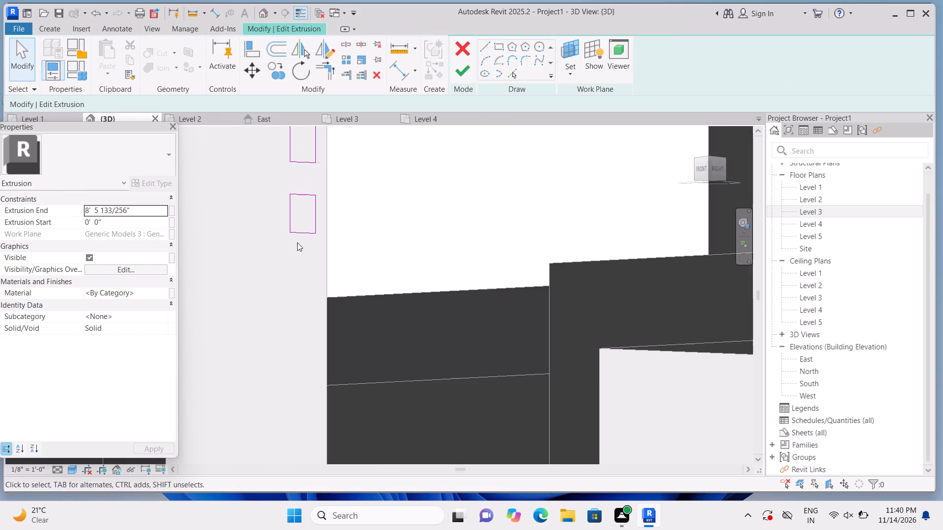
pyautogui.click(500, 46)
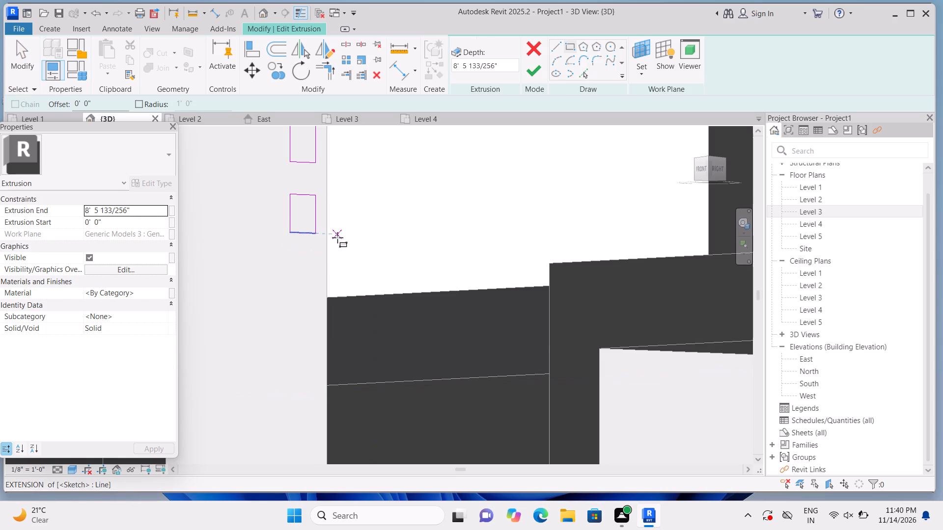
pyautogui.click(289, 248)
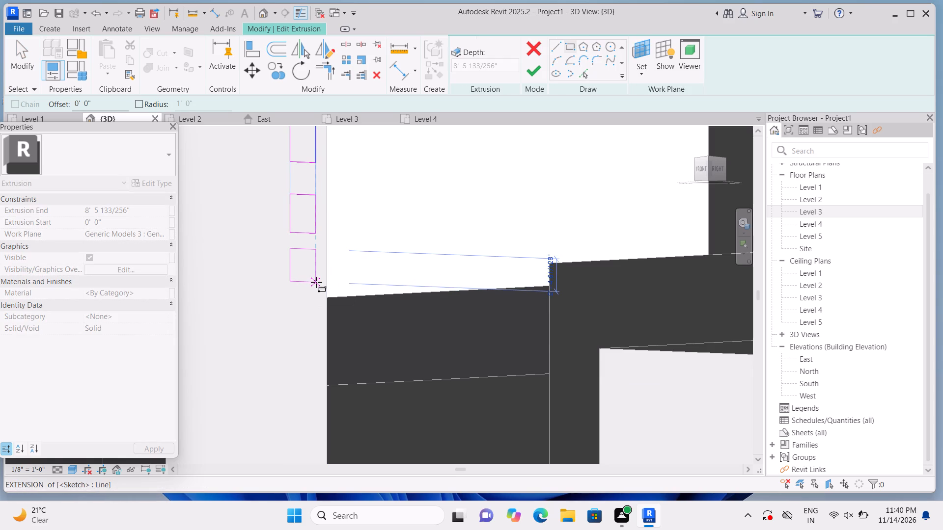
pyautogui.click(316, 282)
pyautogui.click(528, 74)
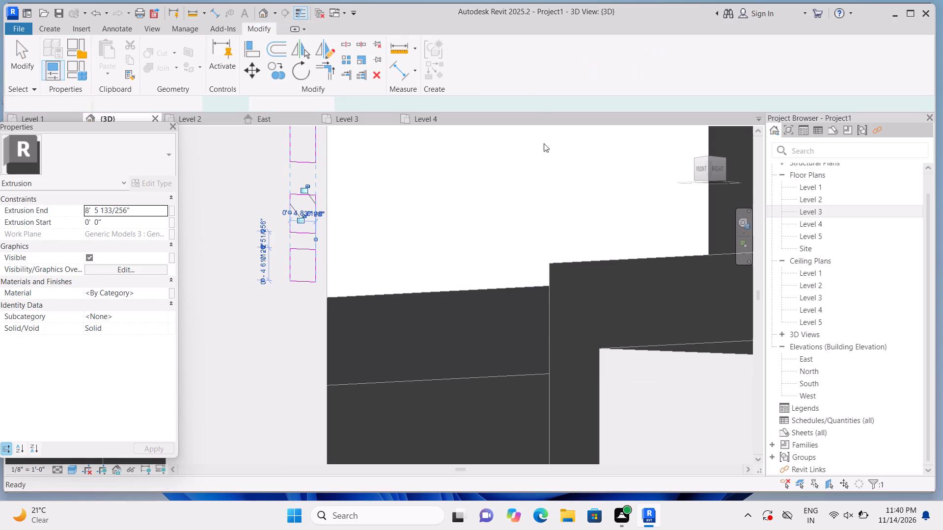
# Examine the stacked beams and the overall facade from the front corner and straight from the front.
pyautogui.scroll(-11, 522, 185)
pyautogui.scroll(6, 526, 205)
pyautogui.scroll(-11, 499, 261)
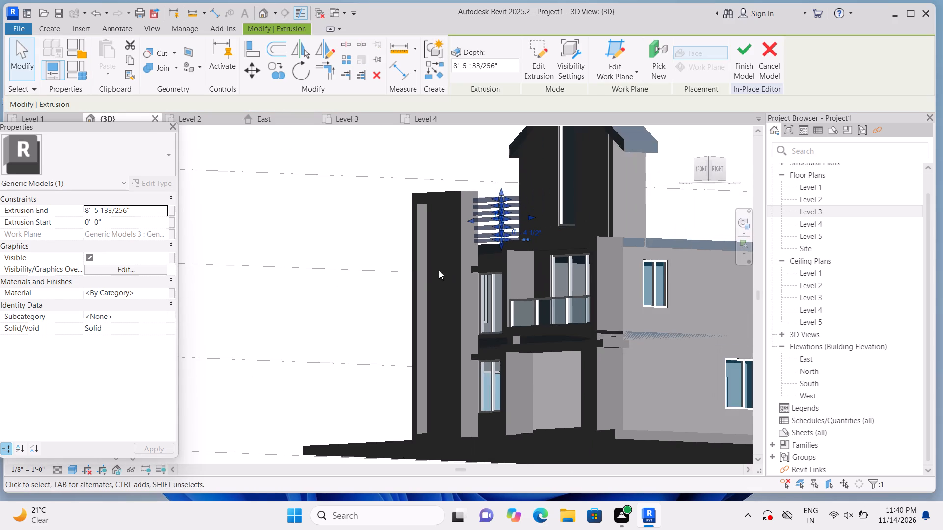
pyautogui.click(362, 298)
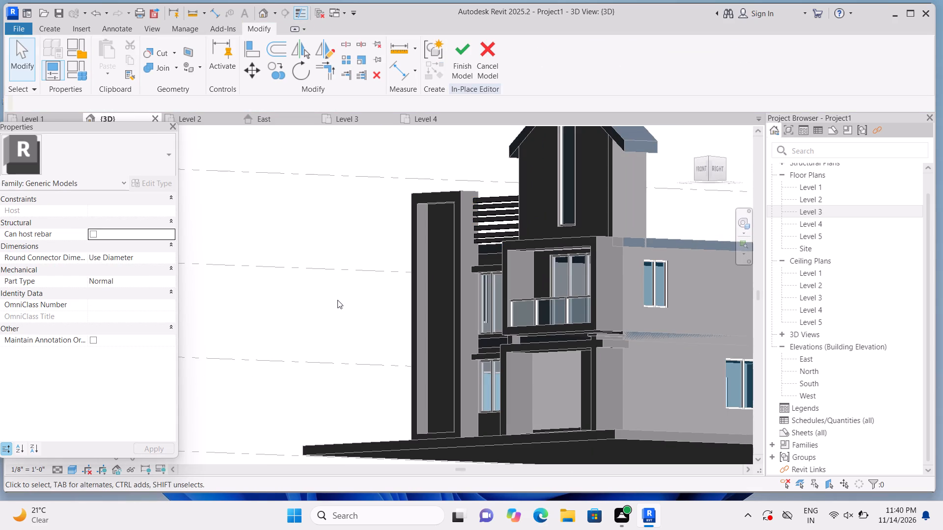
pyautogui.keyDown('shift'); pyautogui.moveTo(341, 305); pyautogui.dragTo(492, 342, button='middle'); pyautogui.keyUp('shift')
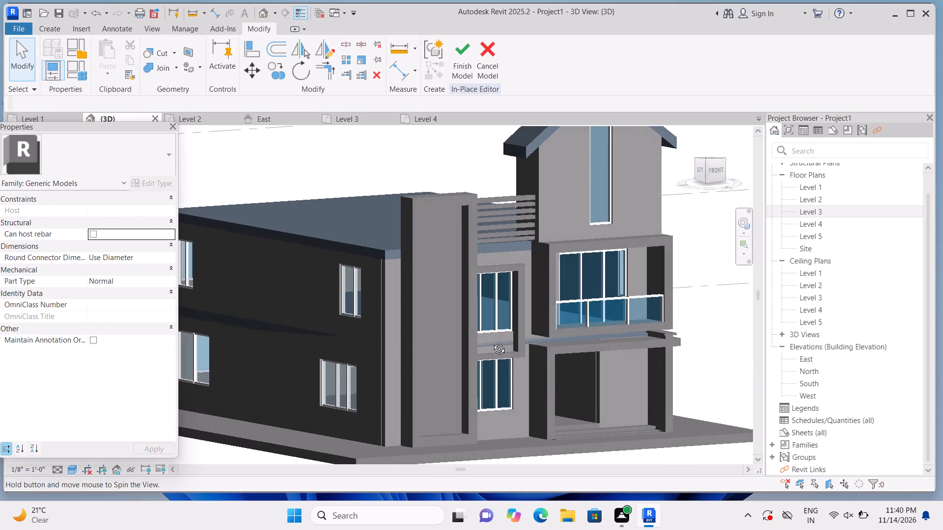
pyautogui.keyDown('shift'); pyautogui.moveTo(492, 342); pyautogui.dragTo(492, 342, button='middle'); pyautogui.keyUp('shift')
pyautogui.scroll(2, 488, 318)
pyautogui.scroll(-4, 485, 316)
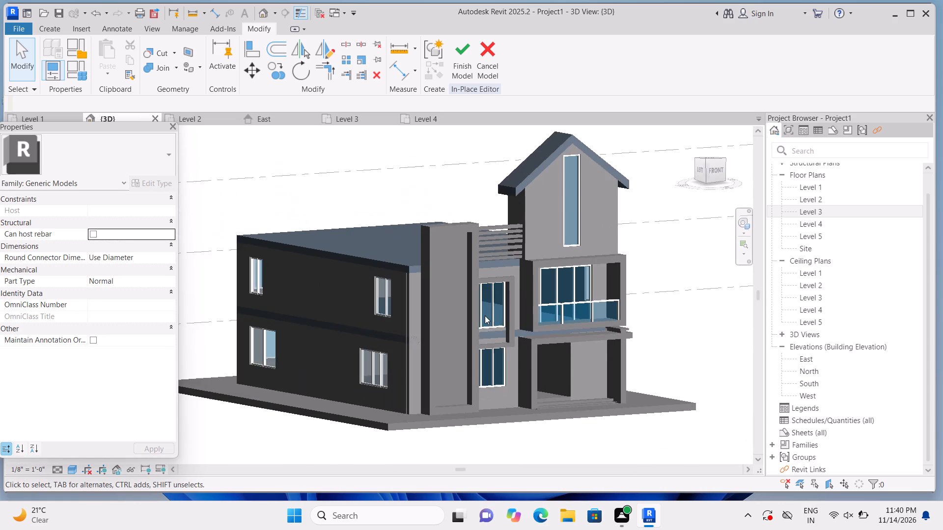
pyautogui.scroll(-1, 485, 316)
pyautogui.click(719, 166)
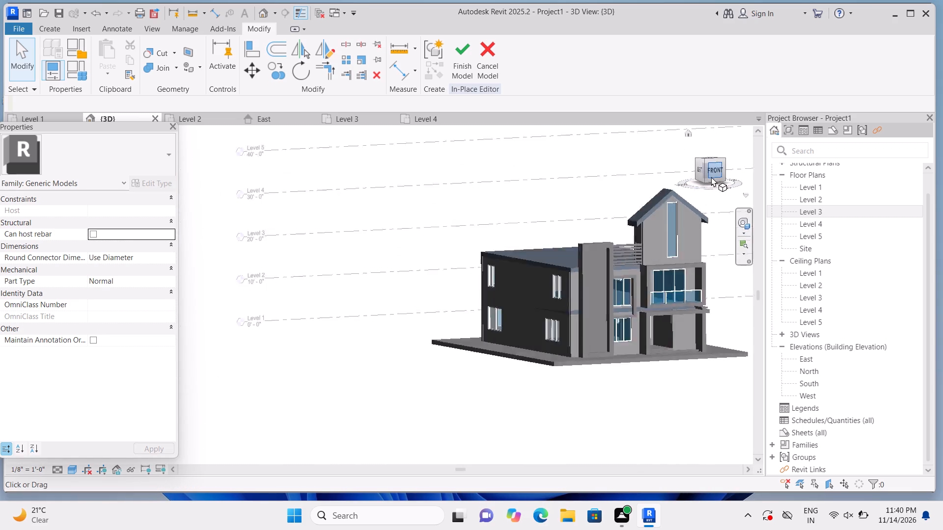
pyautogui.scroll(9, 329, 339)
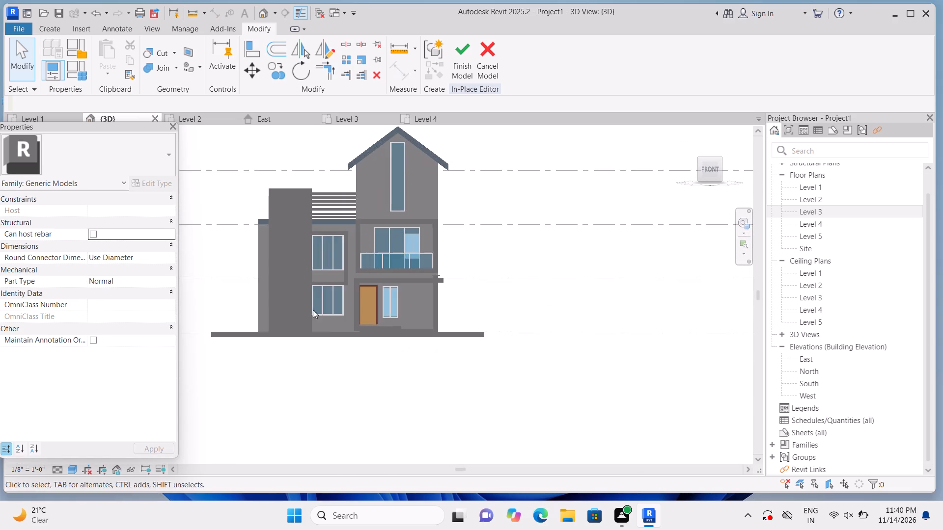
pyautogui.scroll(1, 339, 361)
pyautogui.moveTo(346, 362); pyautogui.dragTo(415, 415, button='middle')
pyautogui.scroll(3, 385, 366)
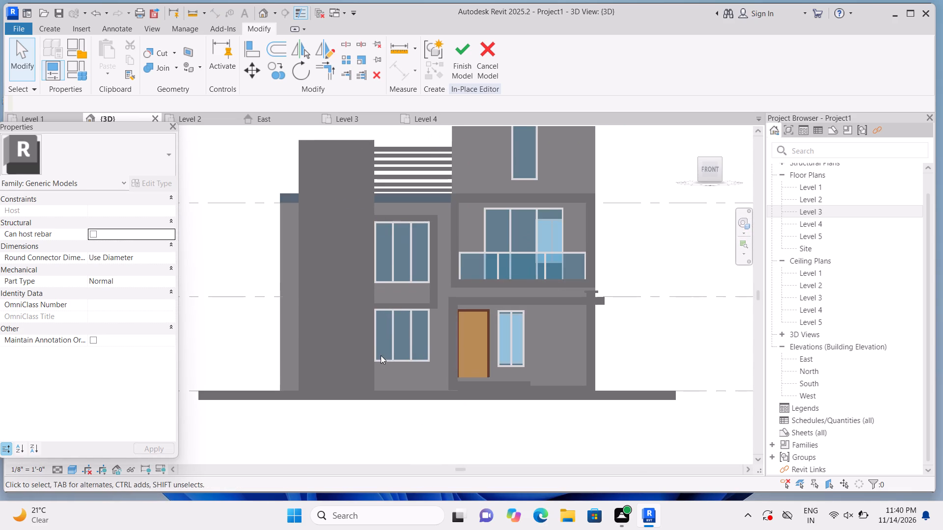
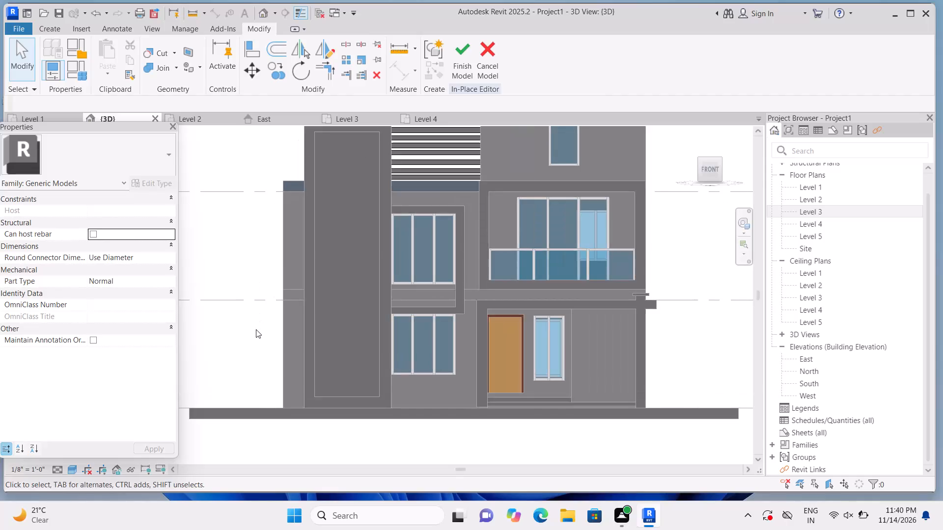
# Examine the front facade from below, from the front corners and straight from the front.
pyautogui.scroll(-2, 255, 323)
pyautogui.keyDown('shift'); pyautogui.moveTo(254, 318); pyautogui.dragTo(253, 296, button='middle'); pyautogui.keyUp('shift')
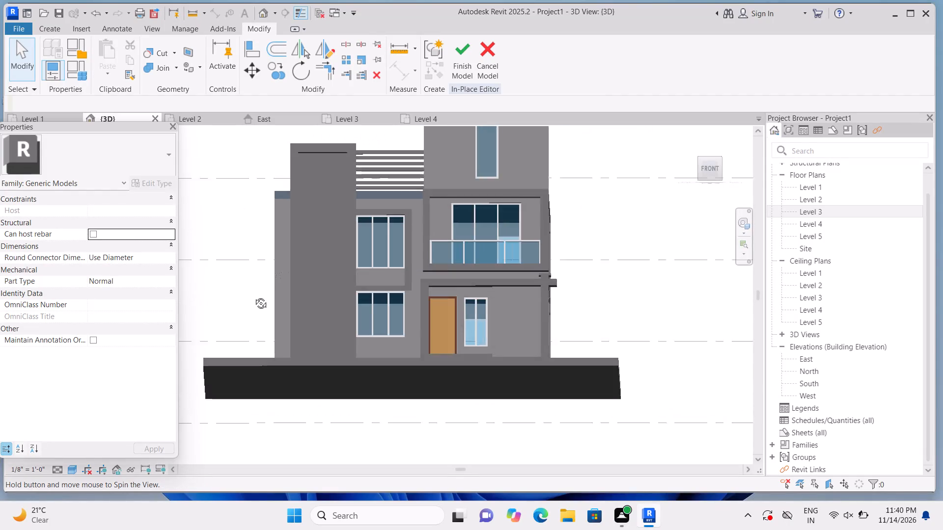
pyautogui.keyDown('shift'); pyautogui.moveTo(253, 296); pyautogui.dragTo(258, 313, button='middle'); pyautogui.keyUp('shift')
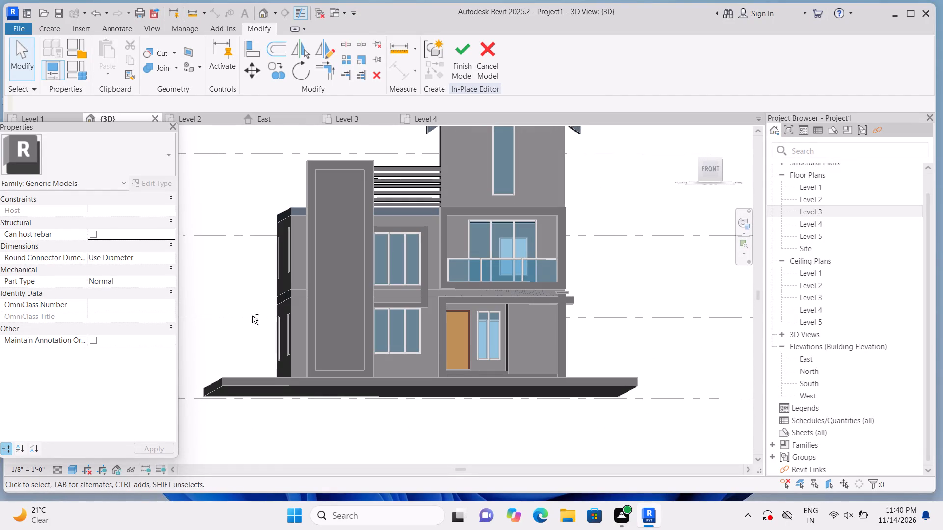
pyautogui.keyDown('shift'); pyautogui.moveTo(608, 288); pyautogui.dragTo(582, 307, button='middle'); pyautogui.keyUp('shift')
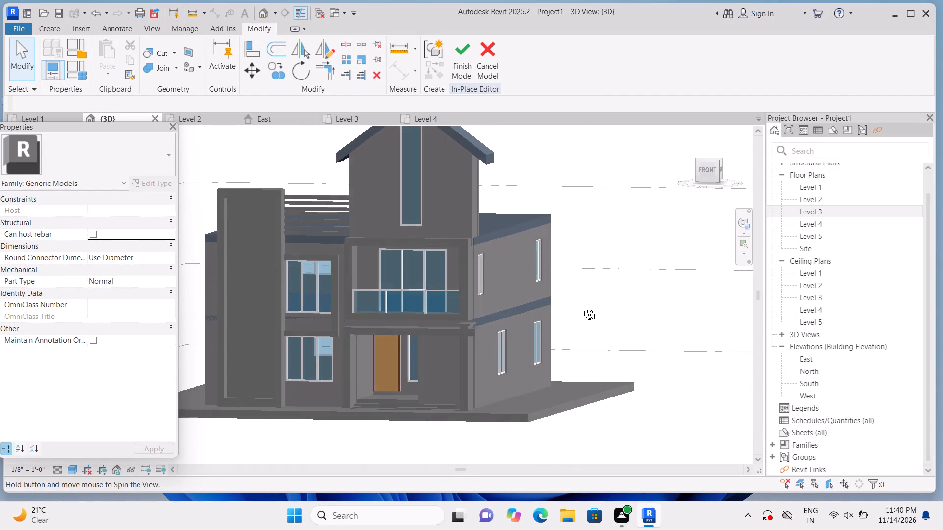
pyautogui.keyDown('shift'); pyautogui.moveTo(582, 307); pyautogui.dragTo(592, 294, button='middle'); pyautogui.keyUp('shift')
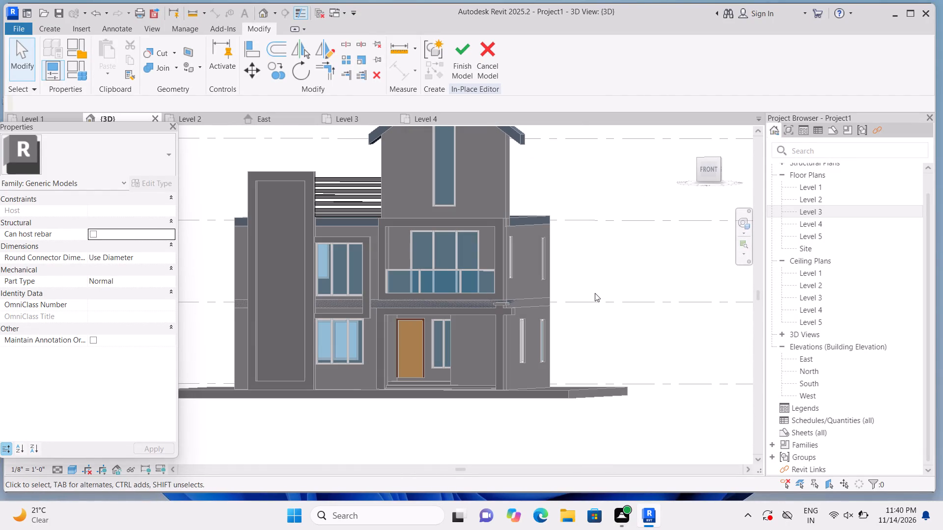
pyautogui.click(706, 169)
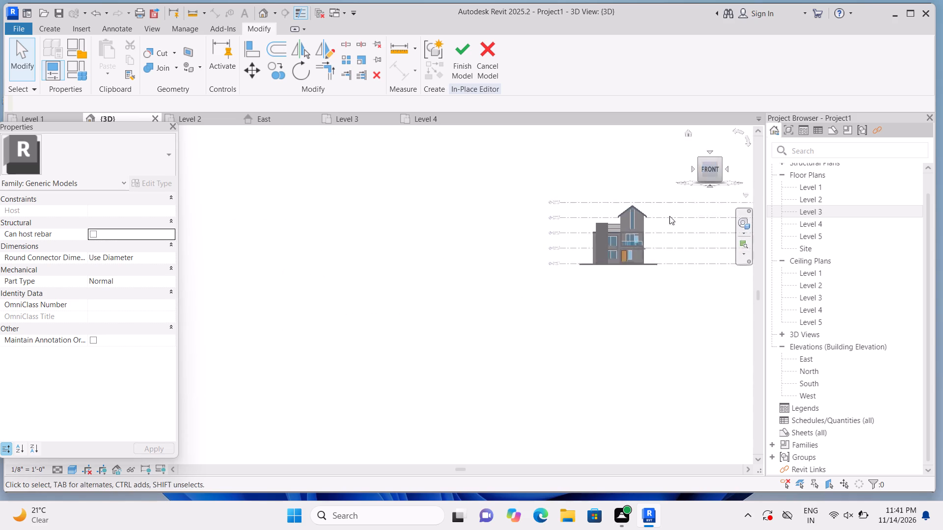
pyautogui.scroll(2, 198, 322)
pyautogui.scroll(7, 370, 282)
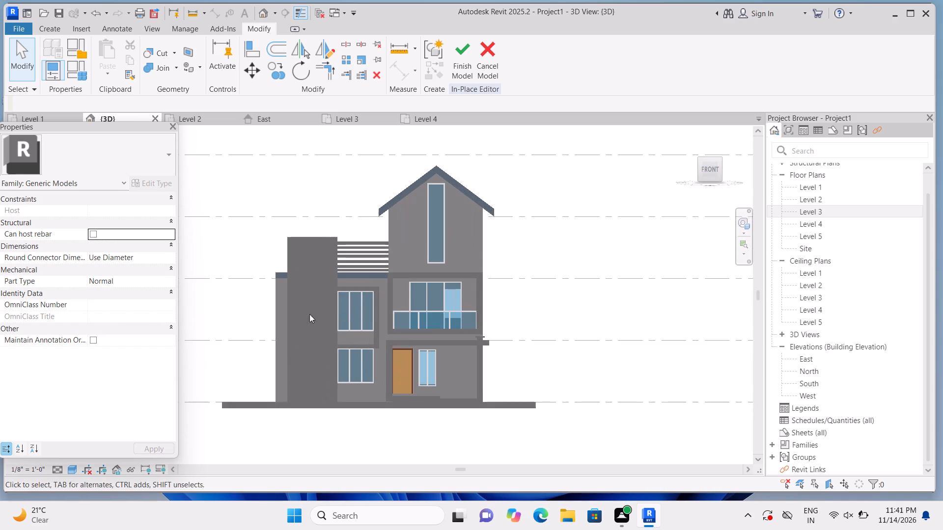
pyautogui.scroll(4, 309, 314)
pyautogui.moveTo(294, 308); pyautogui.dragTo(305, 276, button='middle')
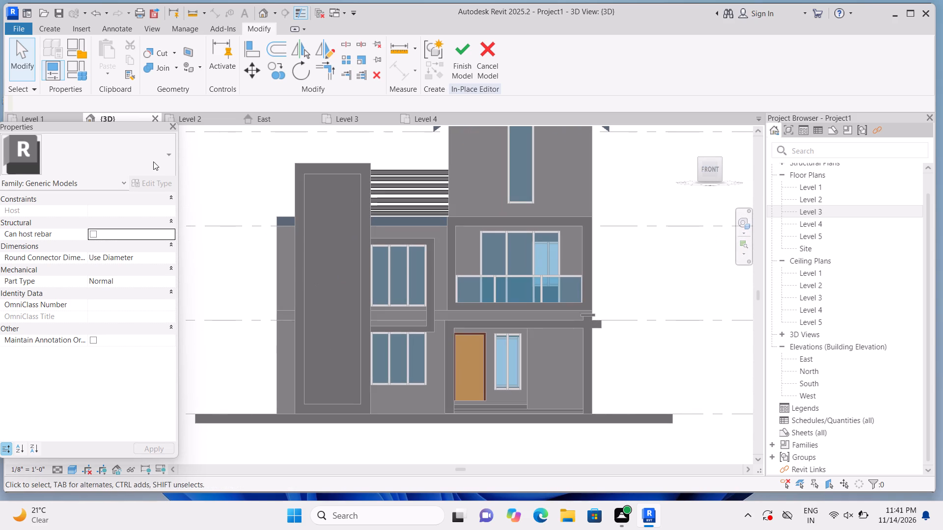
# Start a new extrusion in the in-place generic model.
pyautogui.click(48, 33)
pyautogui.click(107, 56)
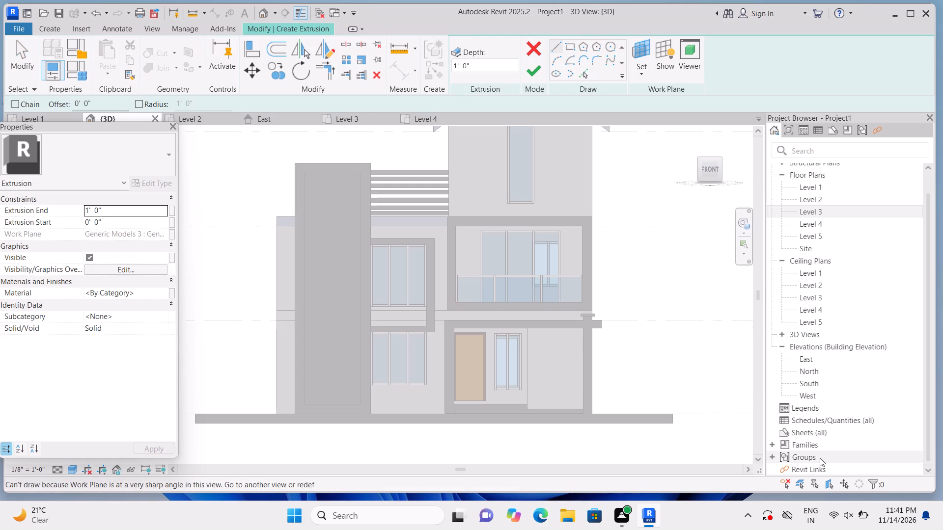
pyautogui.click(856, 510)
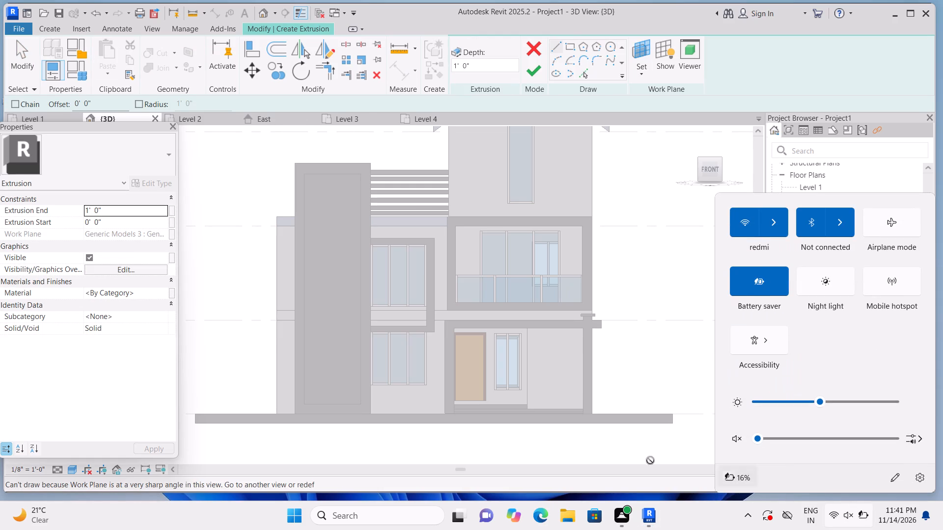
pyautogui.click(660, 383)
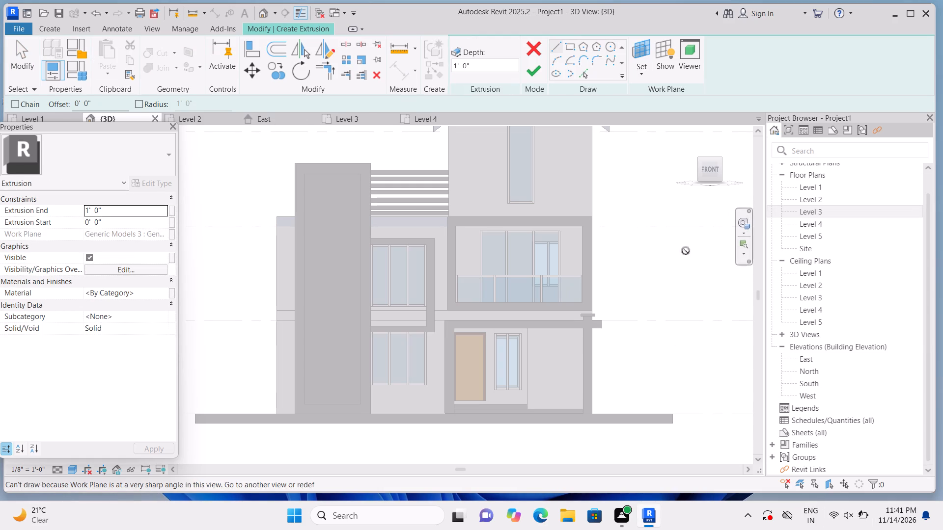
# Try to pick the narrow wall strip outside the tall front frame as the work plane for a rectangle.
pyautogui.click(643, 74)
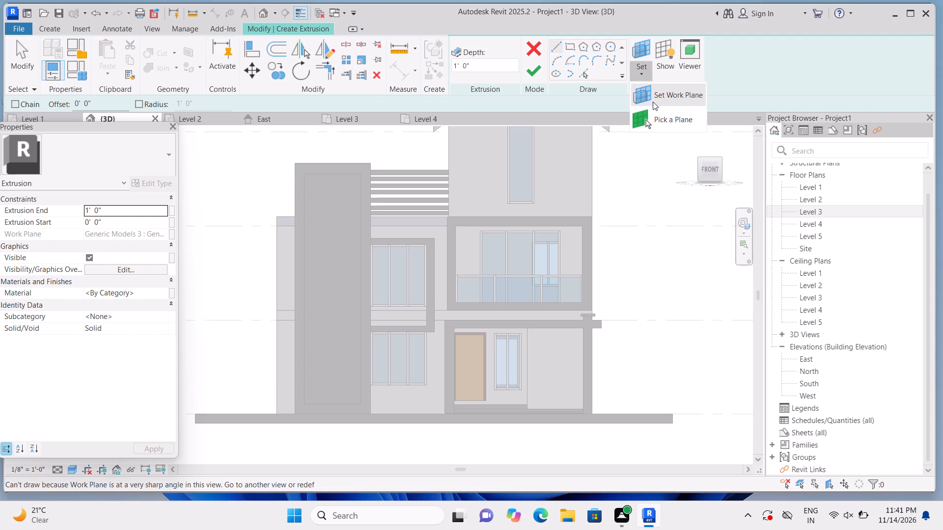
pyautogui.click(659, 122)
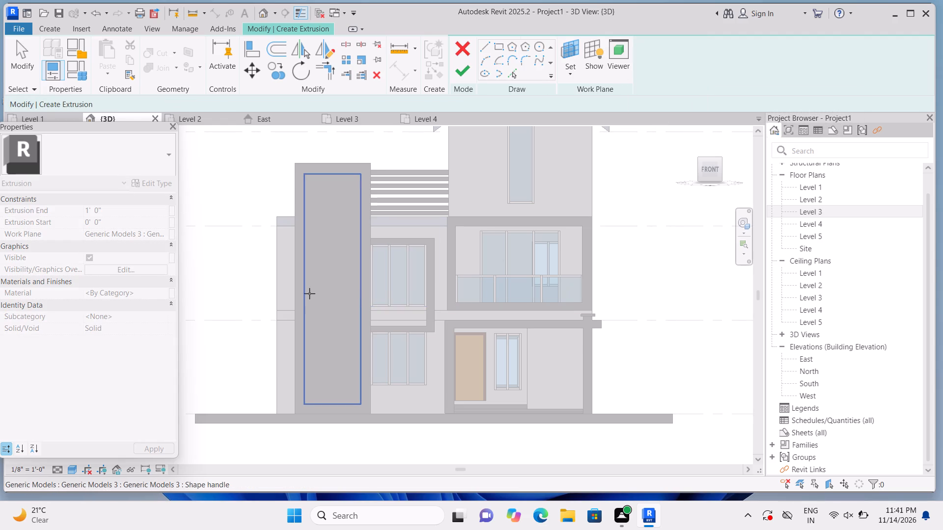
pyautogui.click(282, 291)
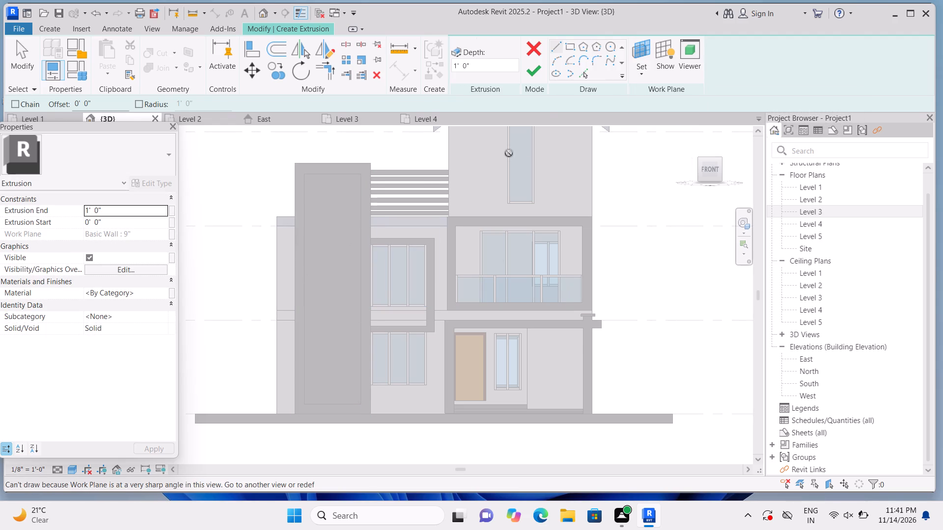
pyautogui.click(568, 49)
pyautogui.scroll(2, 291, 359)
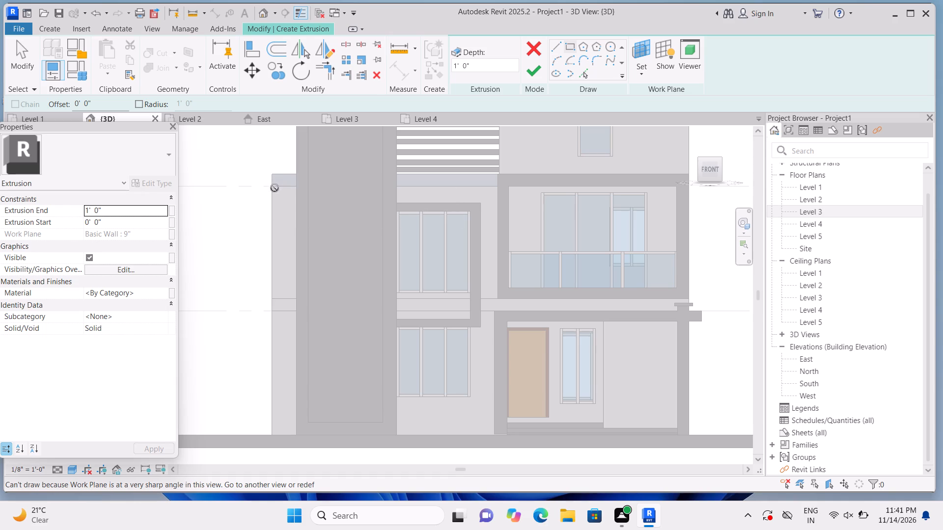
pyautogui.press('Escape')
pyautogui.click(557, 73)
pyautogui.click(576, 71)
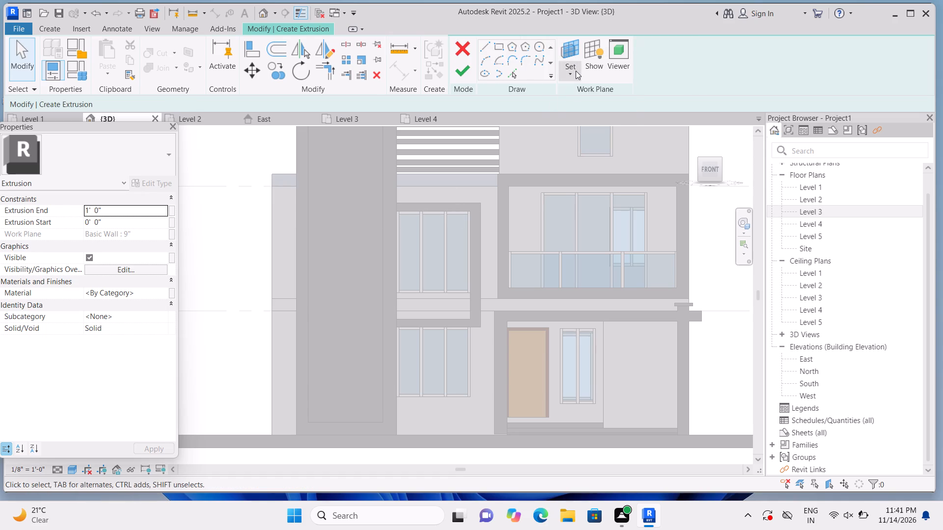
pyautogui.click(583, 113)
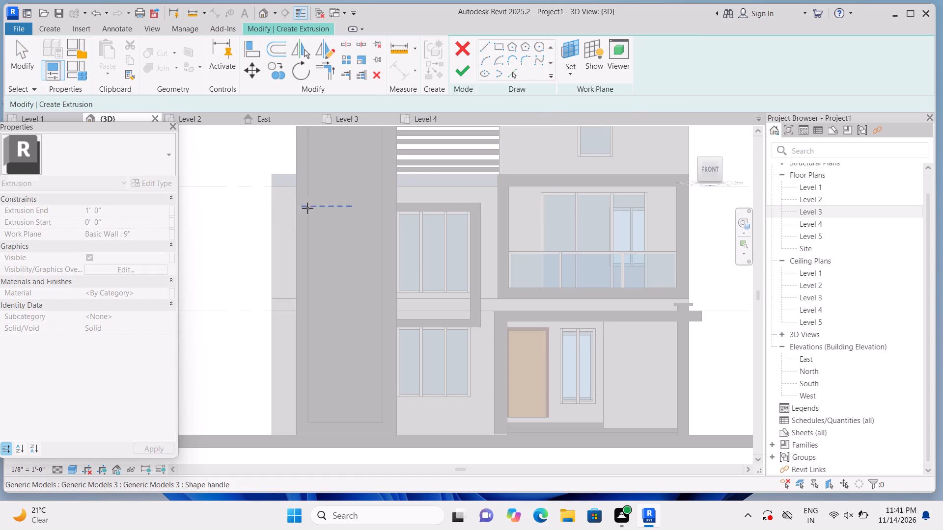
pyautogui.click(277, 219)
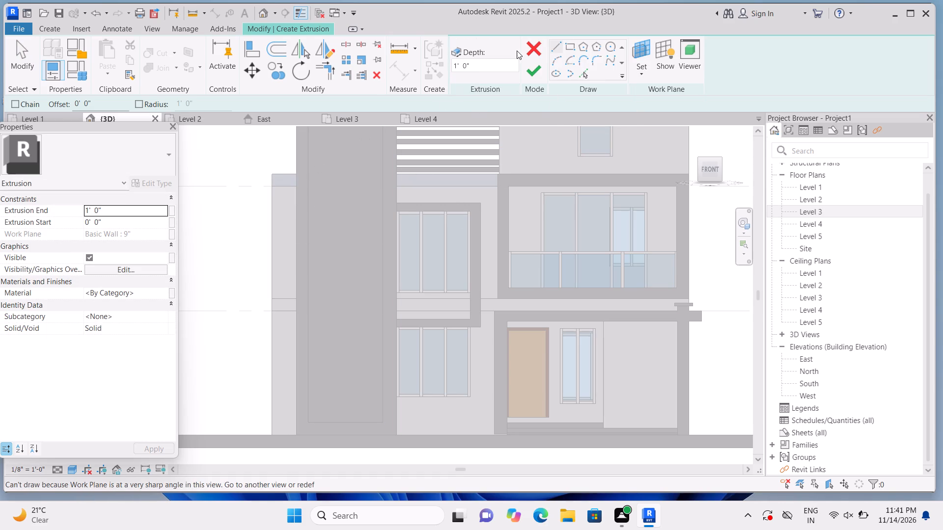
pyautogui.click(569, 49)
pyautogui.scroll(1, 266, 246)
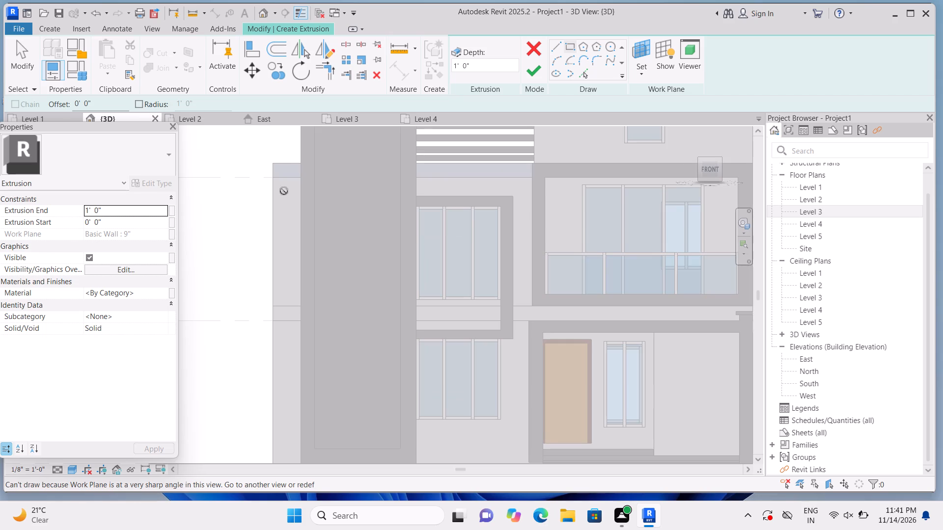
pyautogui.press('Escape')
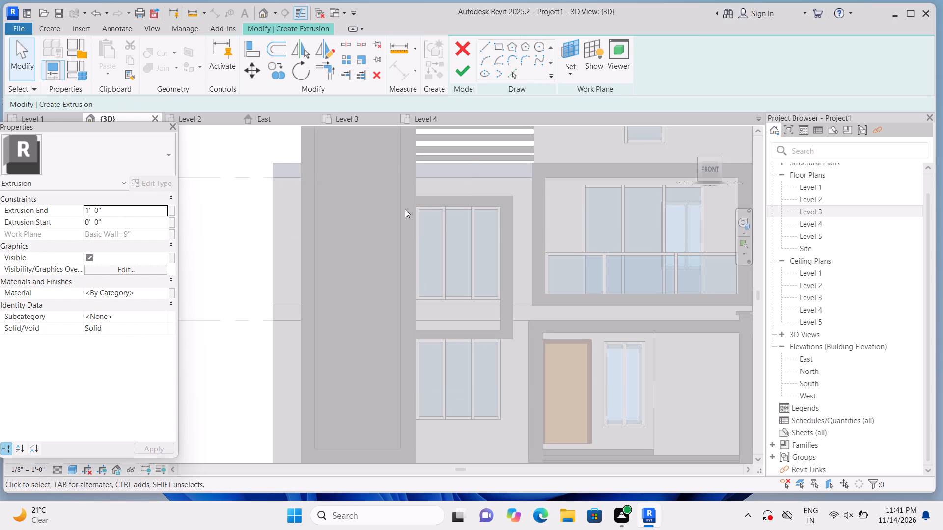
# With the front wall above the upper window as work plane, extrude a 21'-0" tall rectangle covering the wall strip outside the tall frame.
pyautogui.click(566, 76)
pyautogui.click(573, 122)
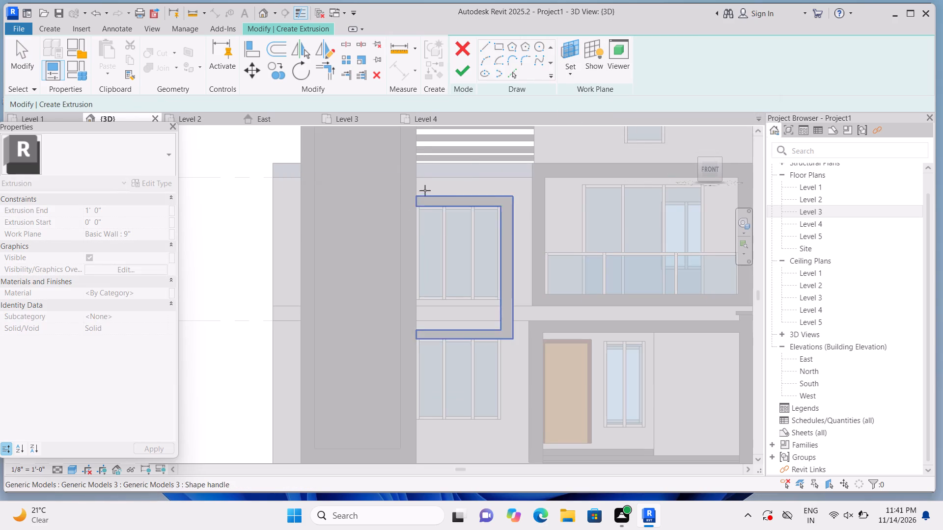
pyautogui.click(436, 186)
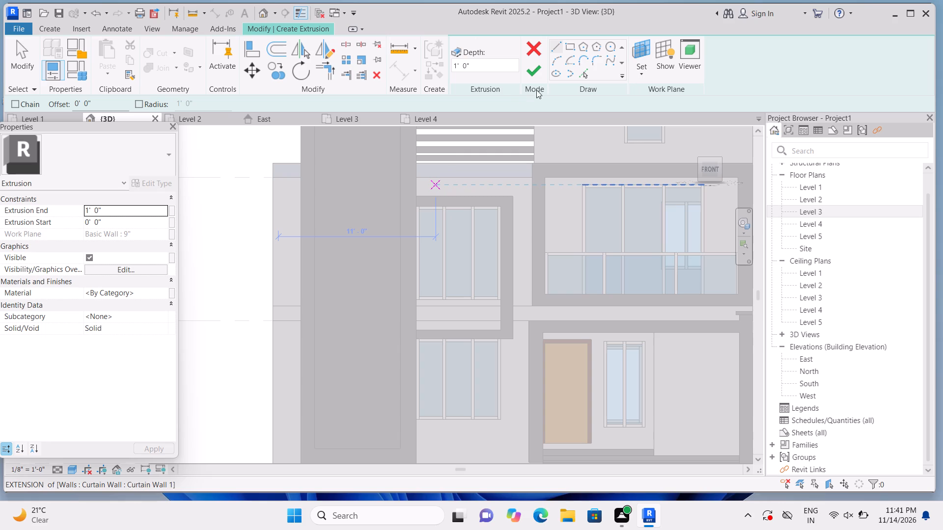
pyautogui.click(570, 50)
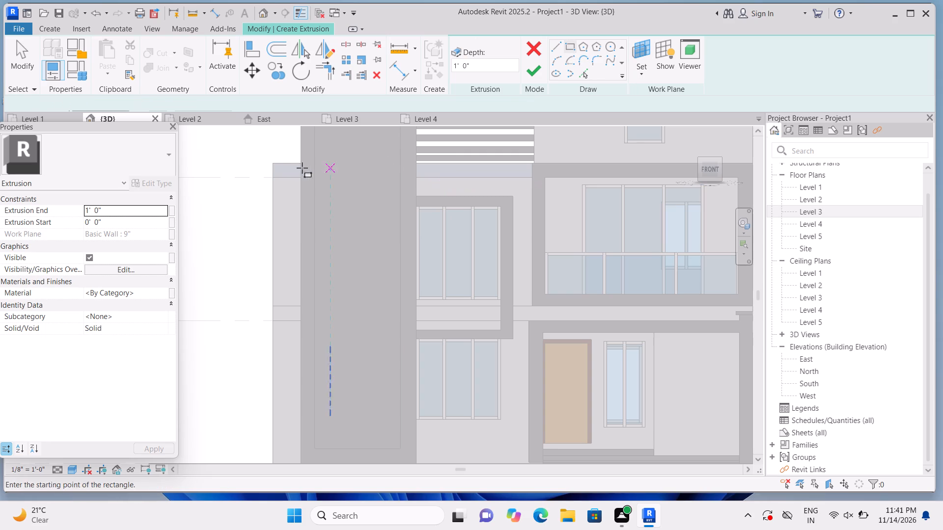
pyautogui.click(276, 164)
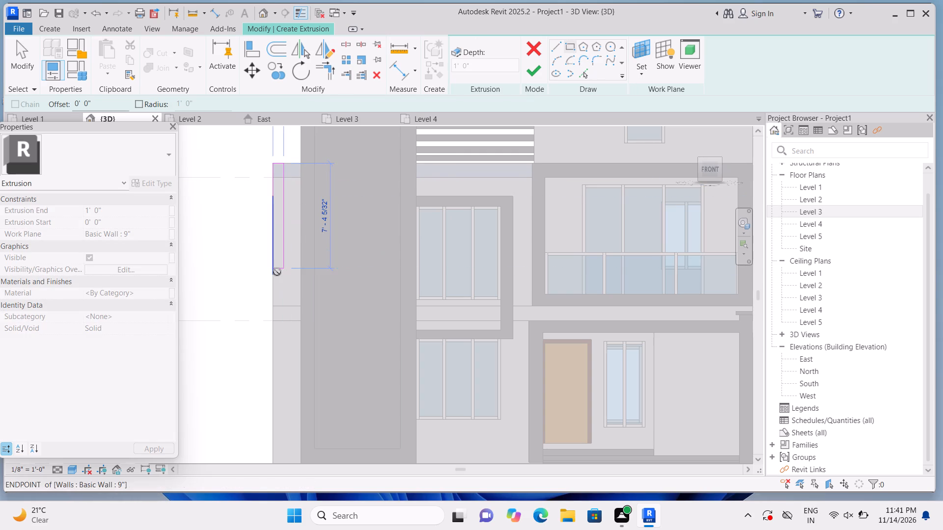
pyautogui.moveTo(278, 273); pyautogui.dragTo(282, 247, button='middle')
pyautogui.middleClick(282, 169)
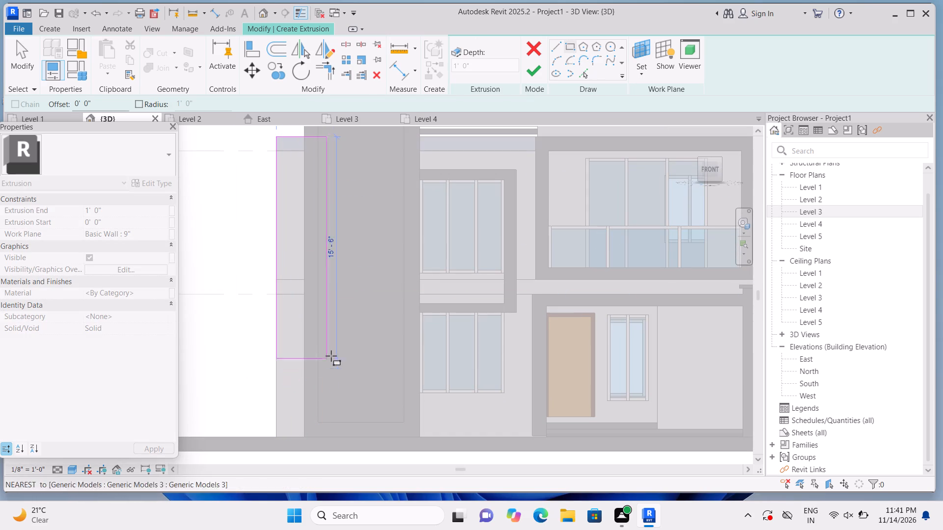
pyautogui.scroll(-2, 320, 381)
pyautogui.scroll(3, 268, 418)
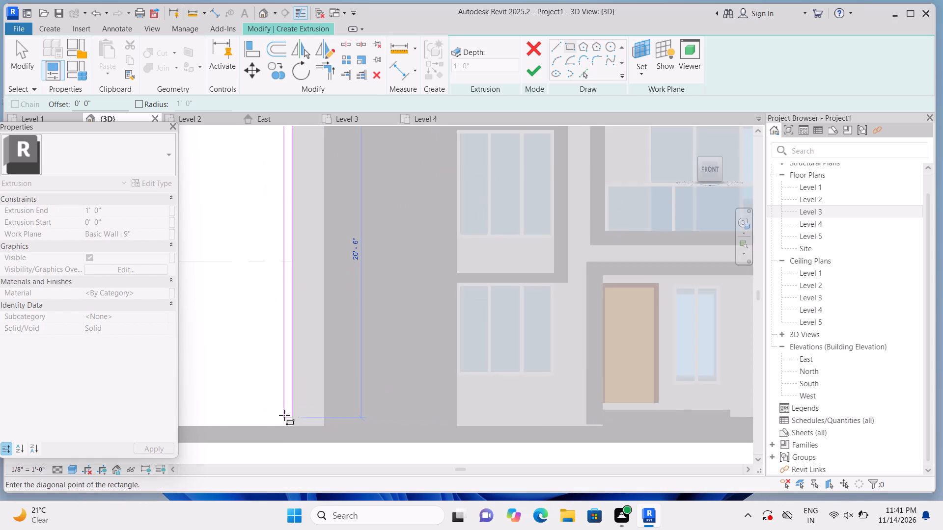
pyautogui.scroll(1, 286, 418)
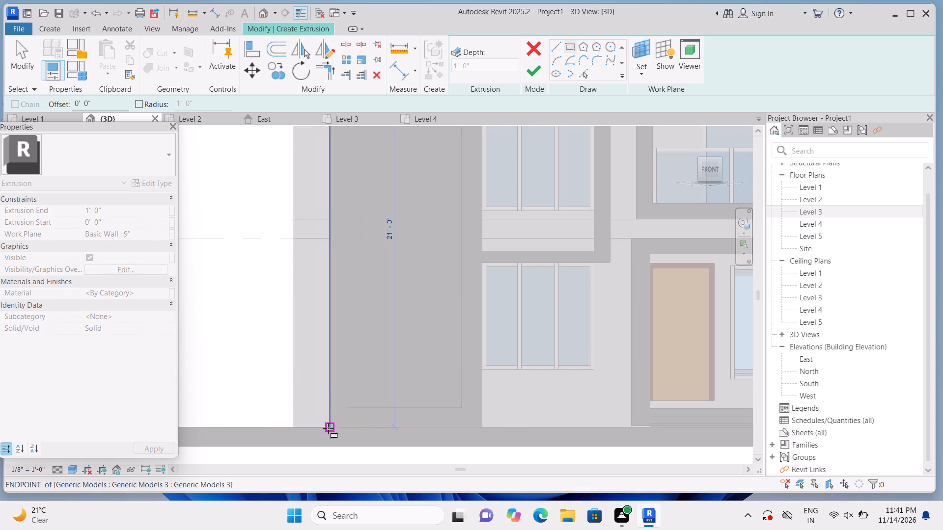
pyautogui.click(329, 428)
pyautogui.click(536, 69)
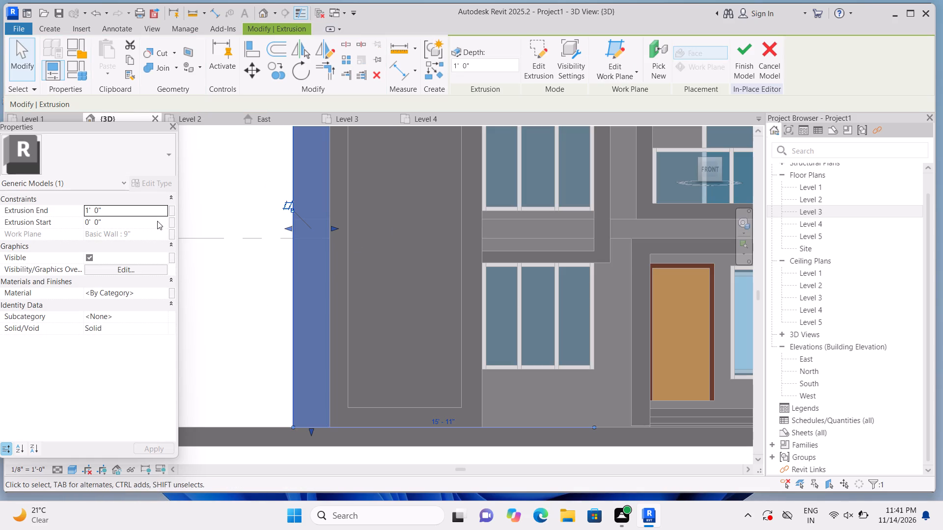
# Set the extrusion end of the new wall-strip panel to 2".
pyautogui.click(154, 210)
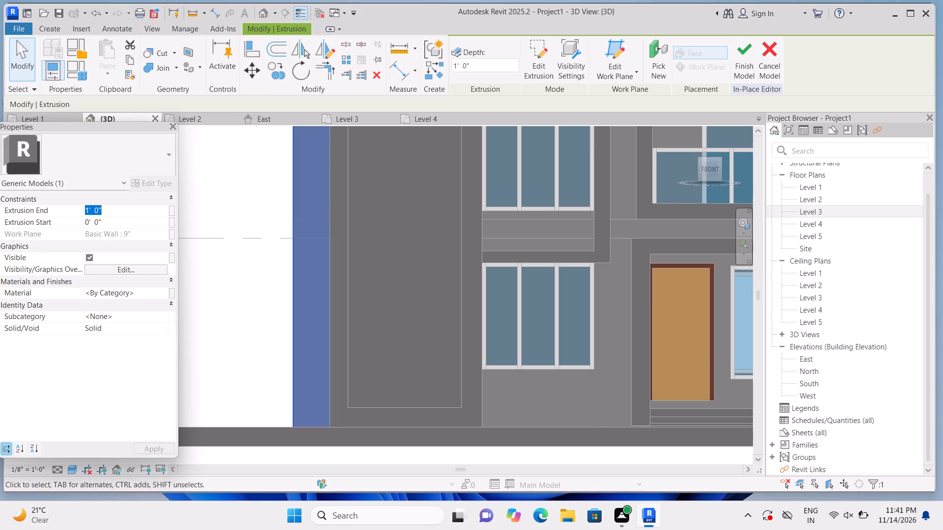
pyautogui.press('BackSpace')
pyautogui.press('2')
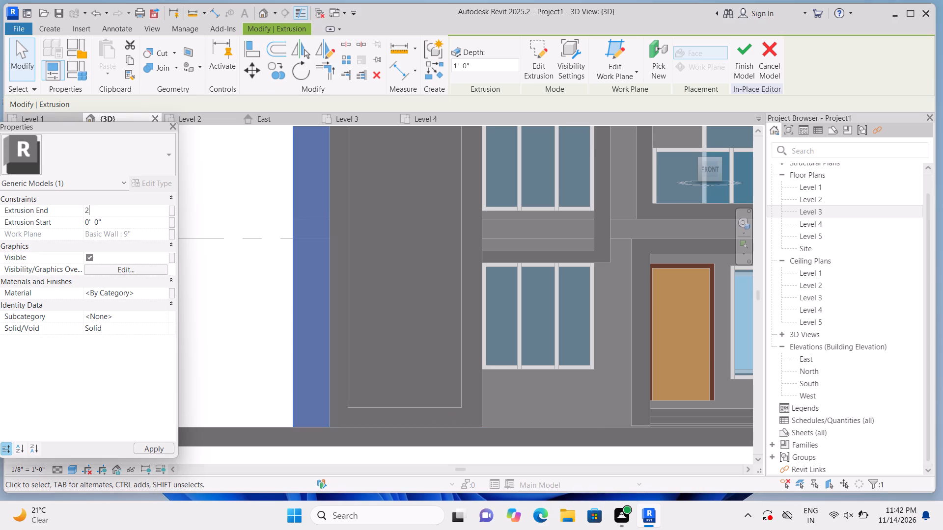
pyautogui.hotkey('shift', '"')
pyautogui.press('Return')
pyautogui.click(222, 305)
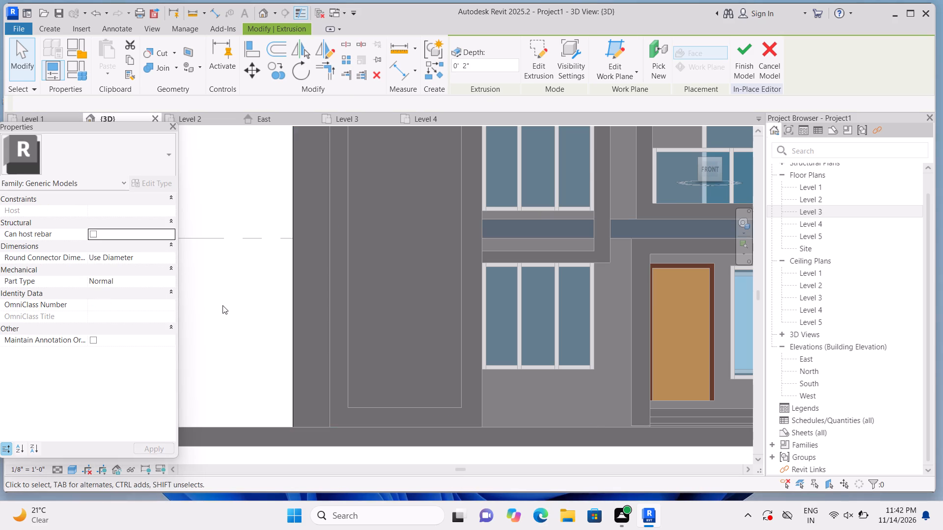
pyautogui.scroll(-2, 222, 306)
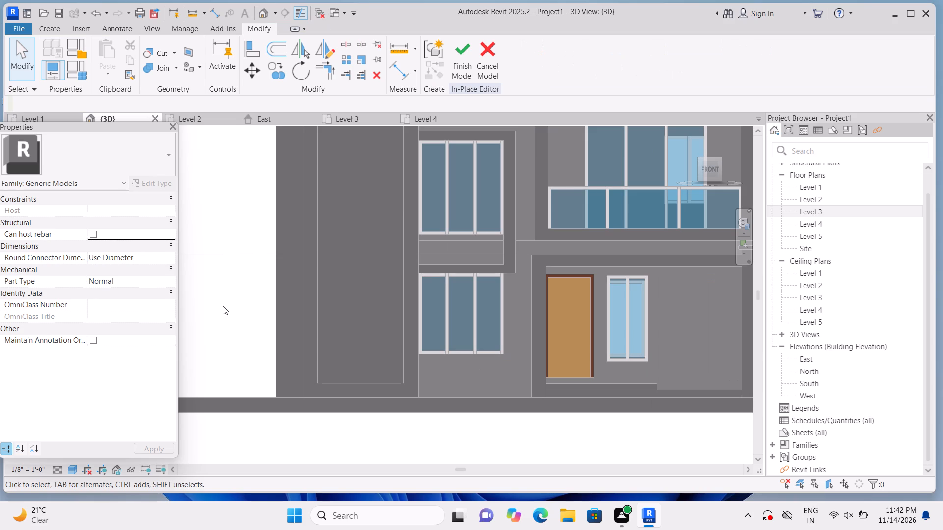
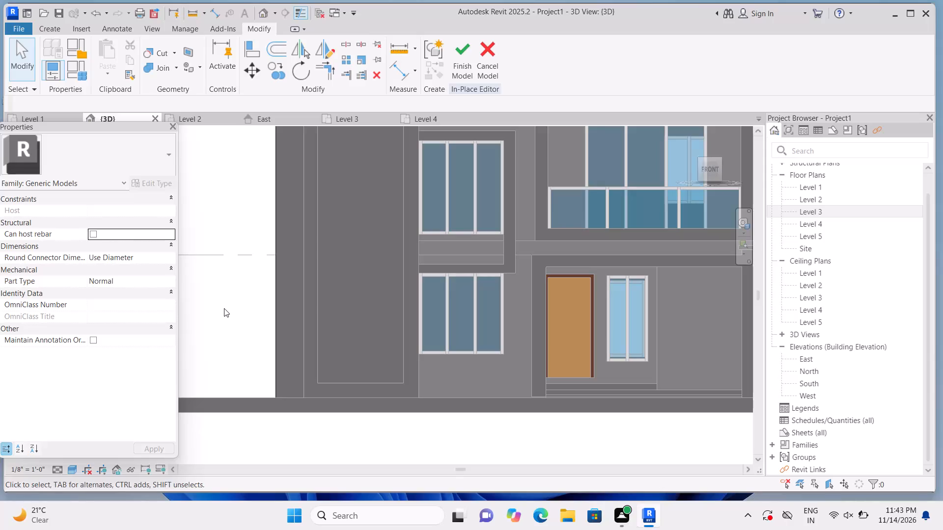
# Start an extrusion on the front wall plane and sketch a rectangle about 2'-4" tall between the lowest beam and the upper window's frame.
pyautogui.scroll(-5, 251, 339)
pyautogui.moveTo(299, 317); pyautogui.dragTo(289, 356, button='middle')
pyautogui.scroll(2, 366, 358)
pyautogui.scroll(4, 409, 328)
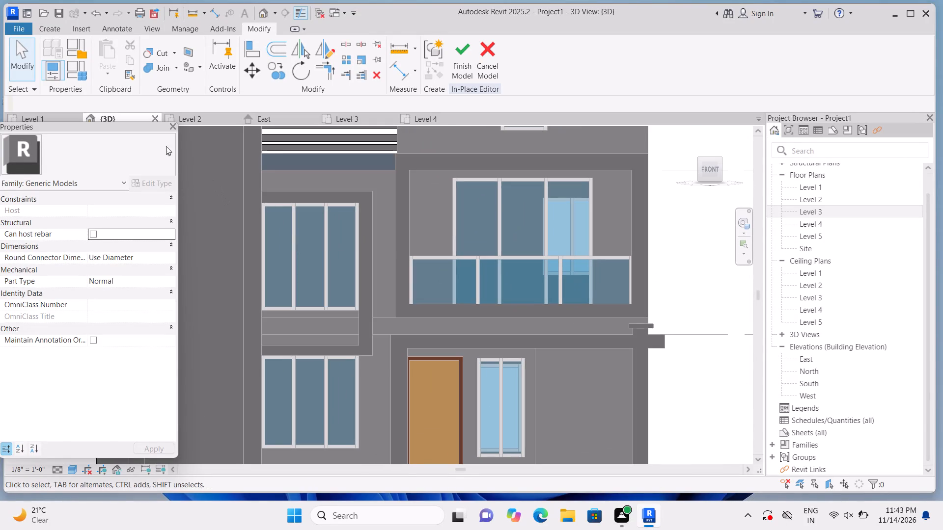
pyautogui.click(51, 26)
pyautogui.click(109, 65)
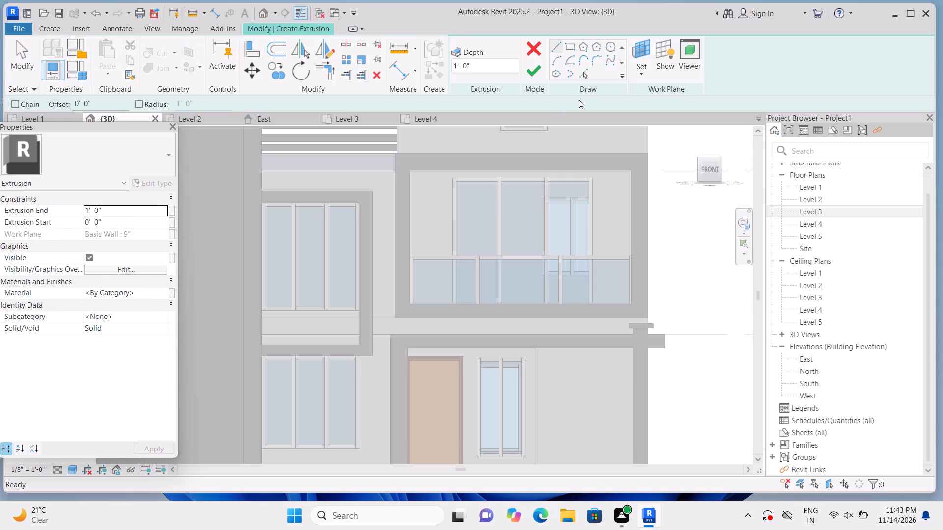
pyautogui.click(644, 69)
pyautogui.click(655, 115)
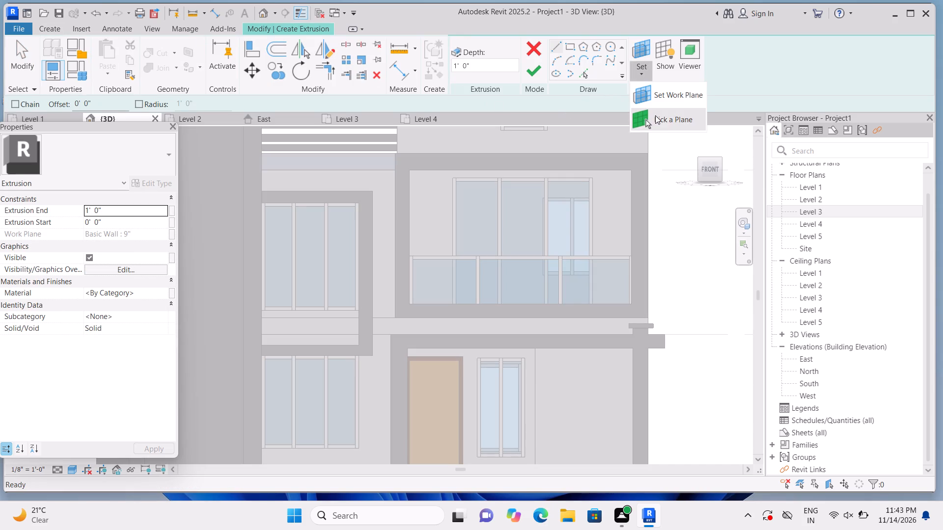
pyautogui.scroll(1, 420, 196)
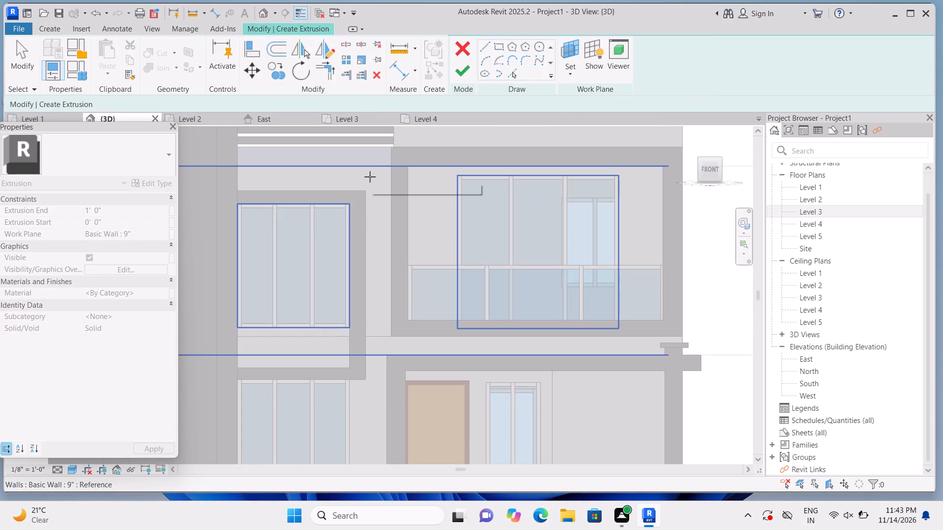
pyautogui.click(376, 189)
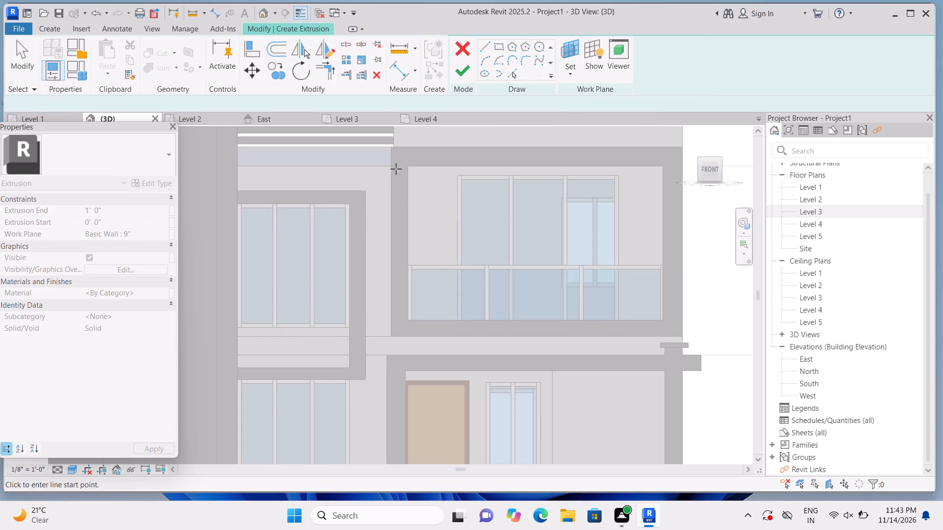
pyautogui.click(571, 46)
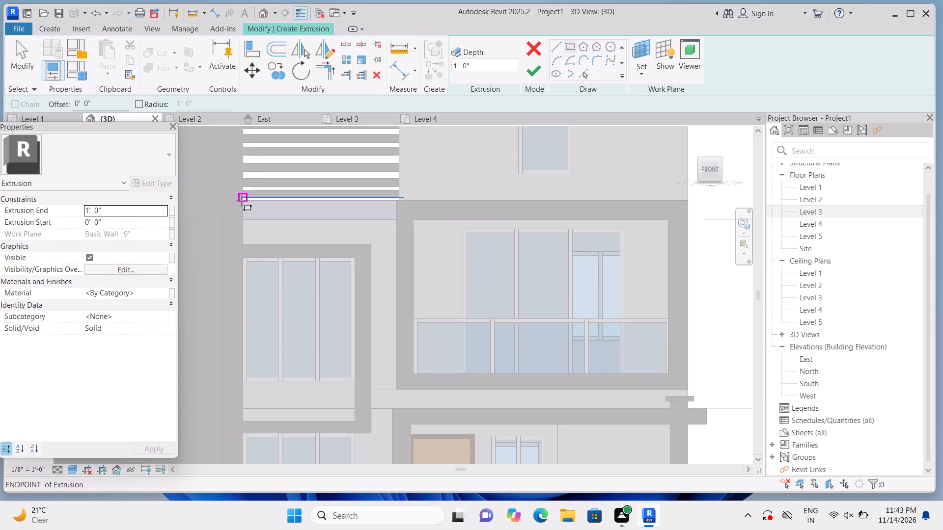
pyautogui.click(242, 201)
pyautogui.press('Escape')
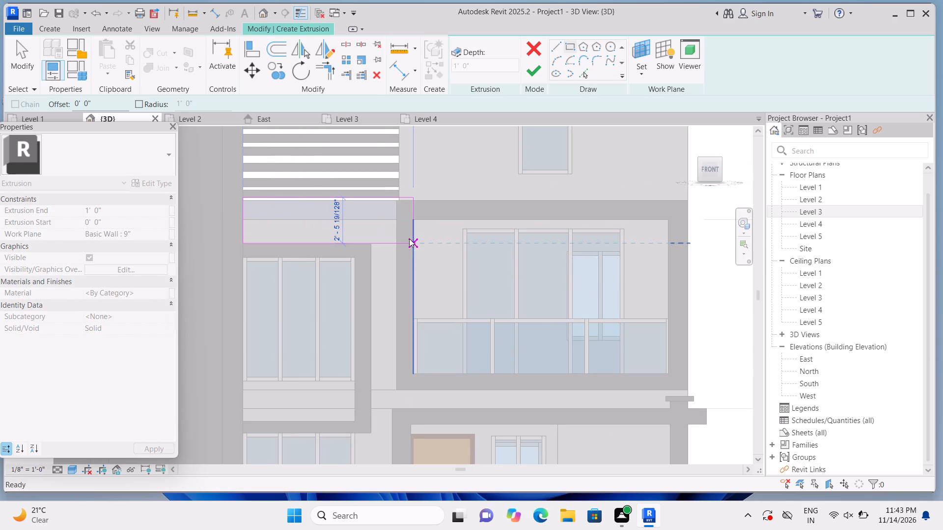
pyautogui.scroll(3, 341, 225)
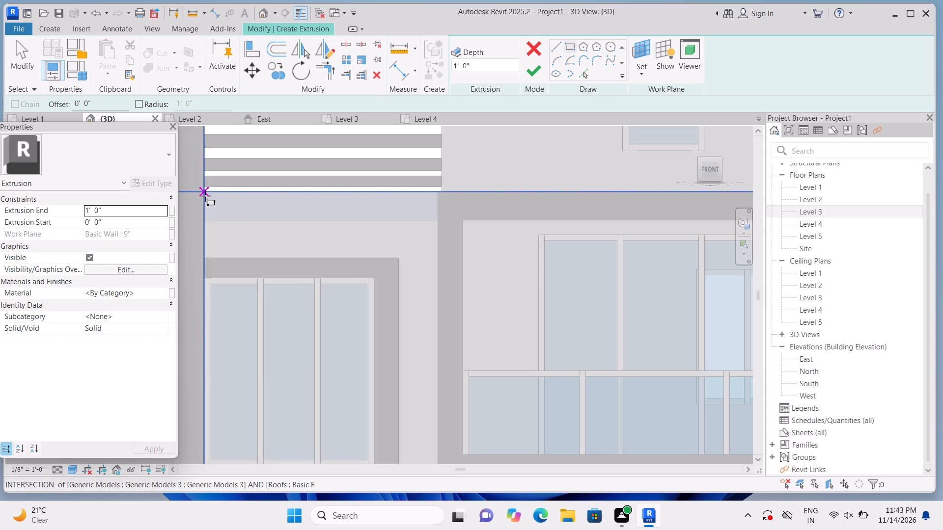
pyautogui.click(205, 195)
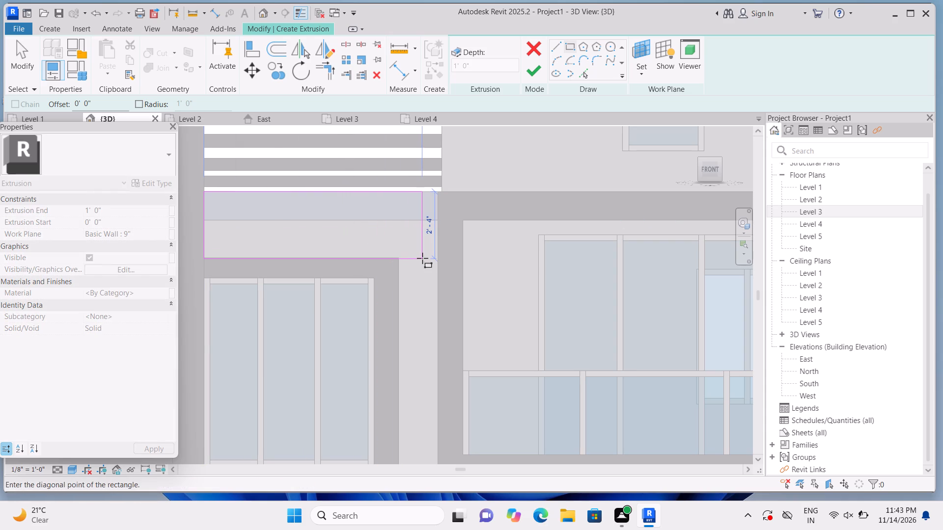
pyautogui.scroll(4, 423, 258)
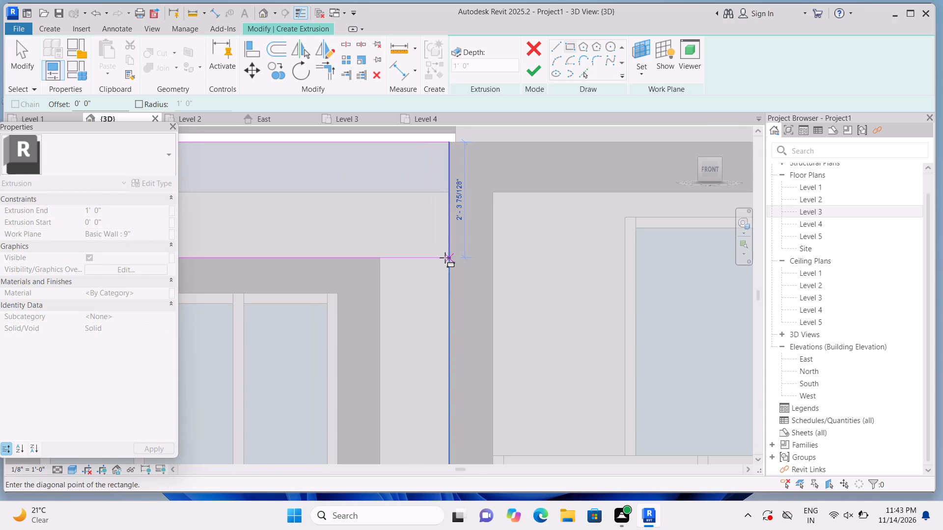
pyautogui.click(445, 258)
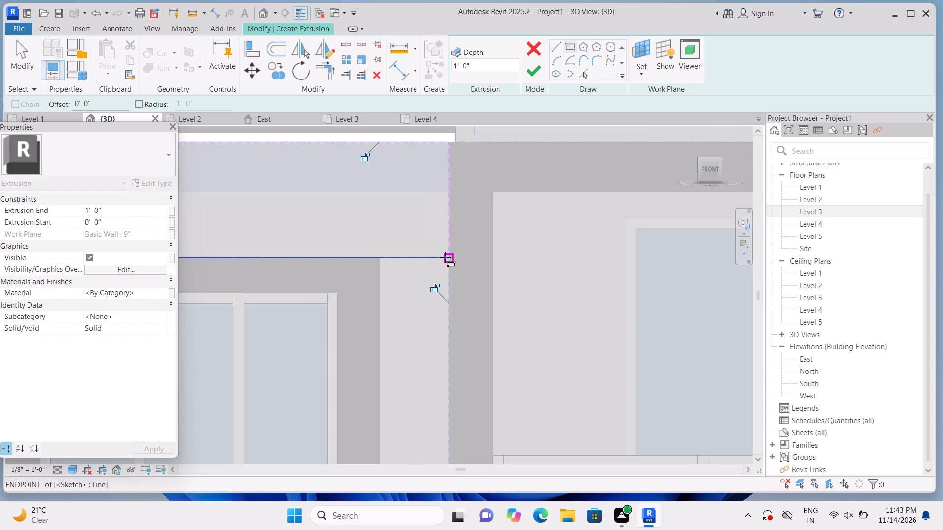
# Set the extrusion end to 2" and finish the panel above the upper window's frame.
pyautogui.click(151, 207)
pyautogui.press('BackSpace')
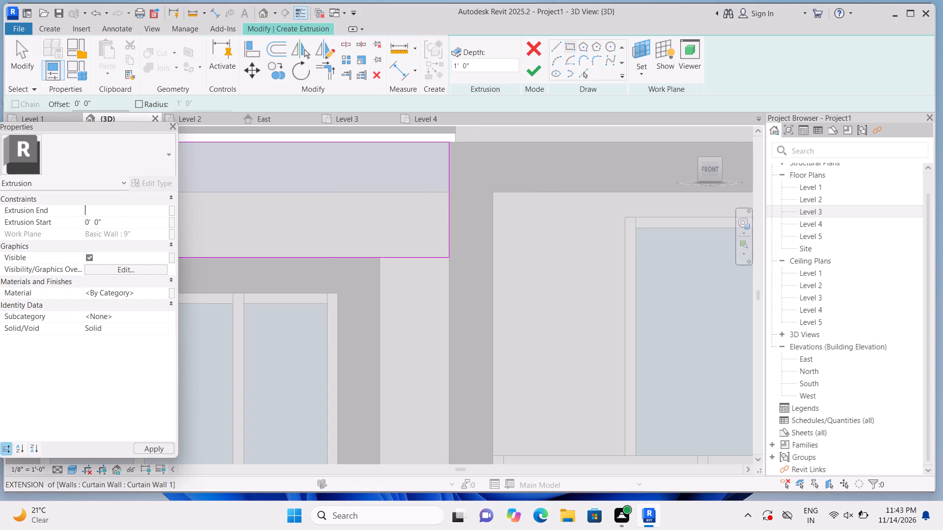
pyautogui.write('2"')
pyautogui.press('Return')
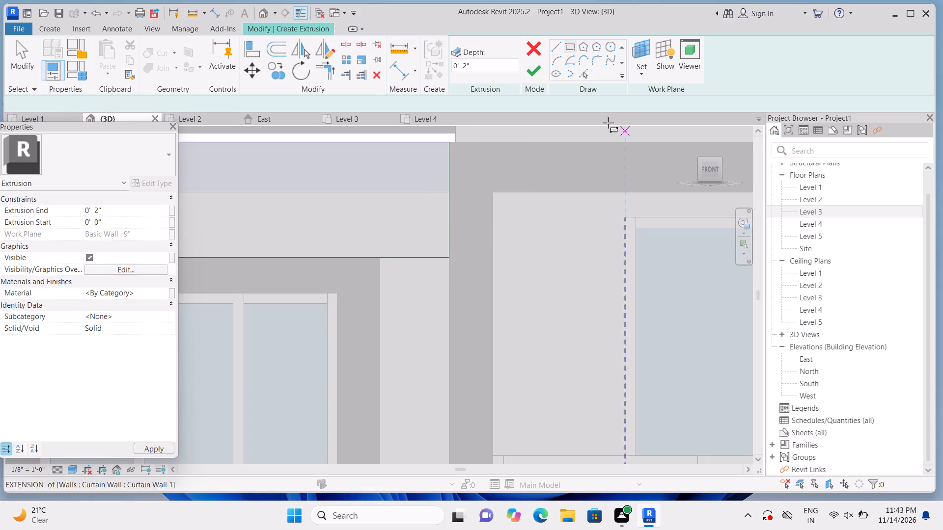
pyautogui.click(534, 73)
pyautogui.scroll(-10, 540, 182)
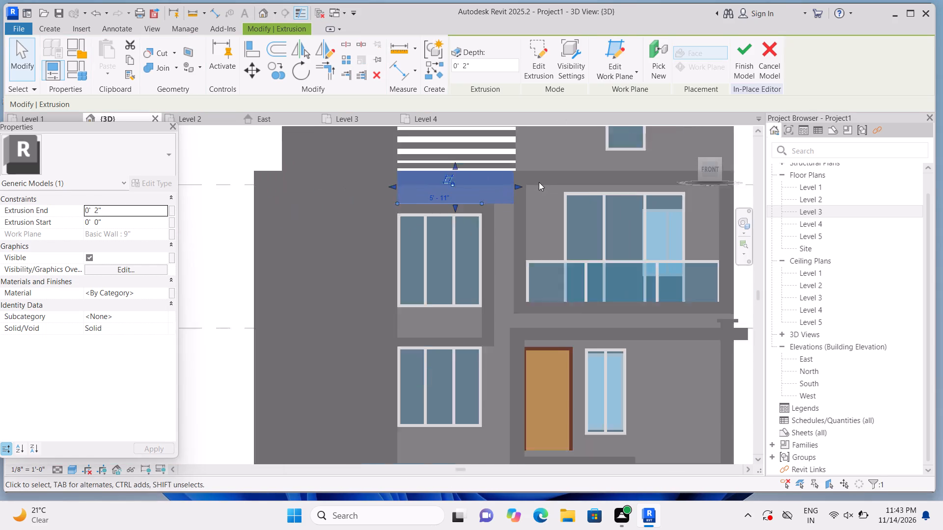
pyautogui.click(226, 256)
# On the front wall plane, extrude a rectangle about 8'-8" tall between the upper window frame and balcony frame, down to the entrance frame's top.
pyautogui.moveTo(370, 240); pyautogui.dragTo(278, 238, button='middle')
pyautogui.click(50, 28)
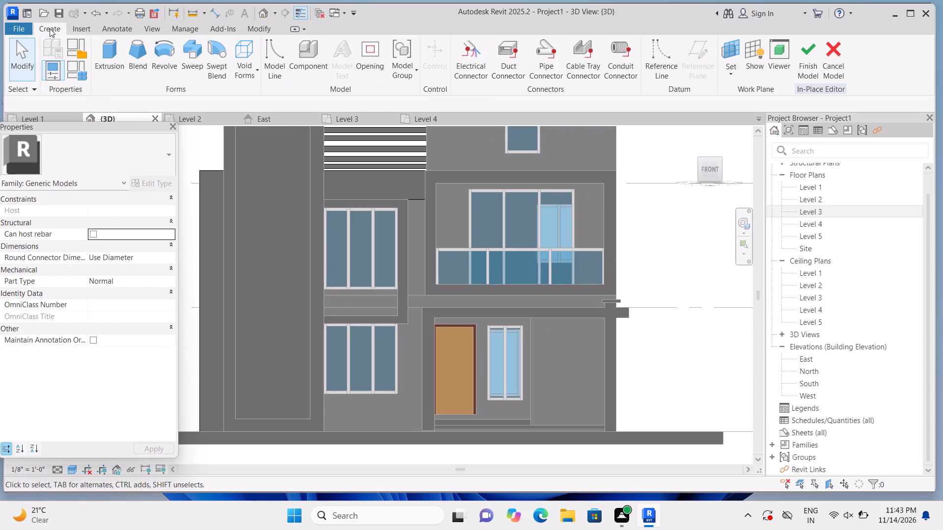
pyautogui.click(123, 58)
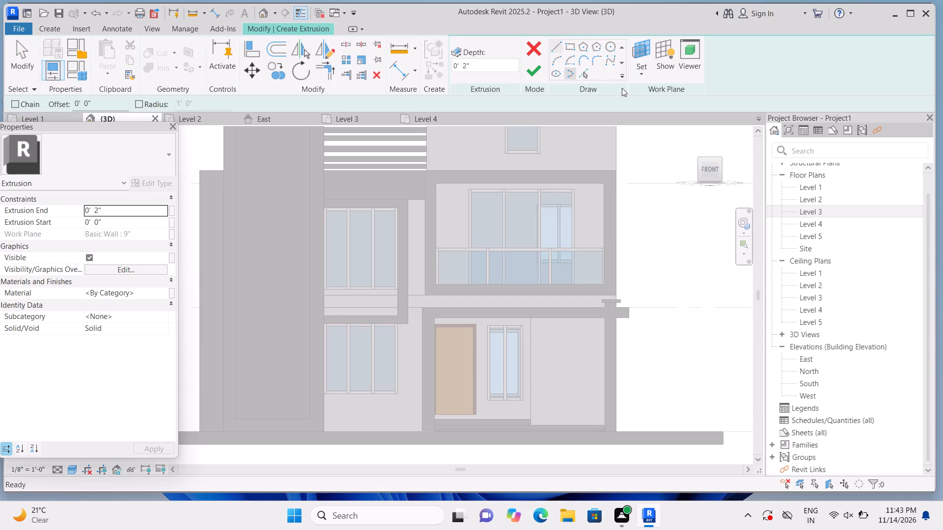
pyautogui.click(636, 76)
pyautogui.click(650, 114)
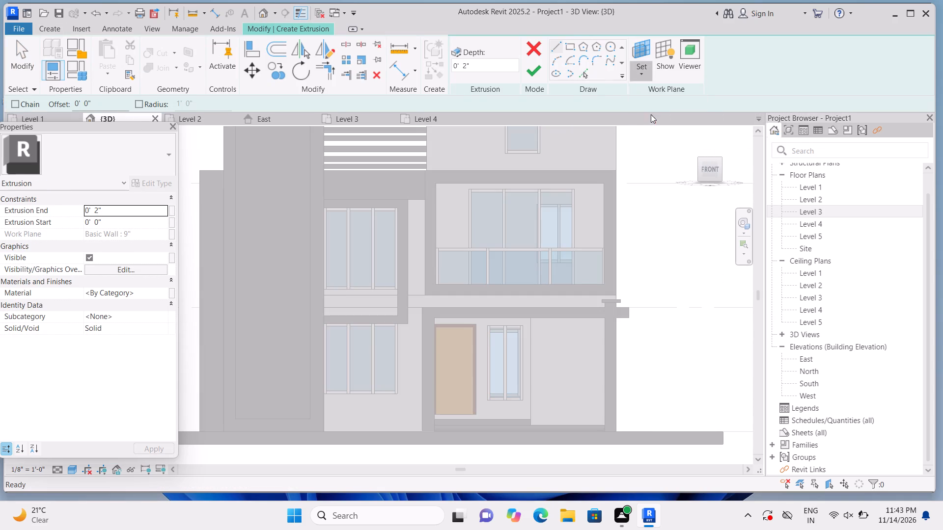
pyautogui.click(416, 253)
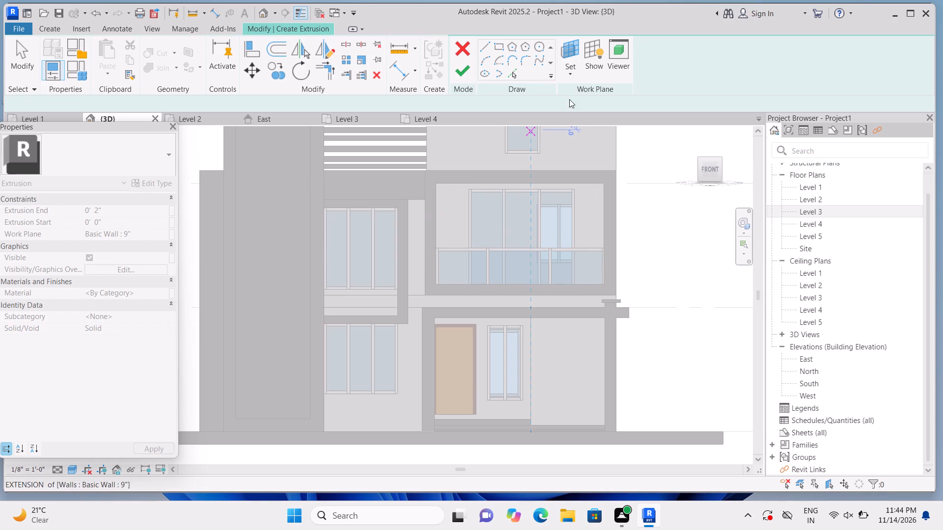
pyautogui.click(566, 37)
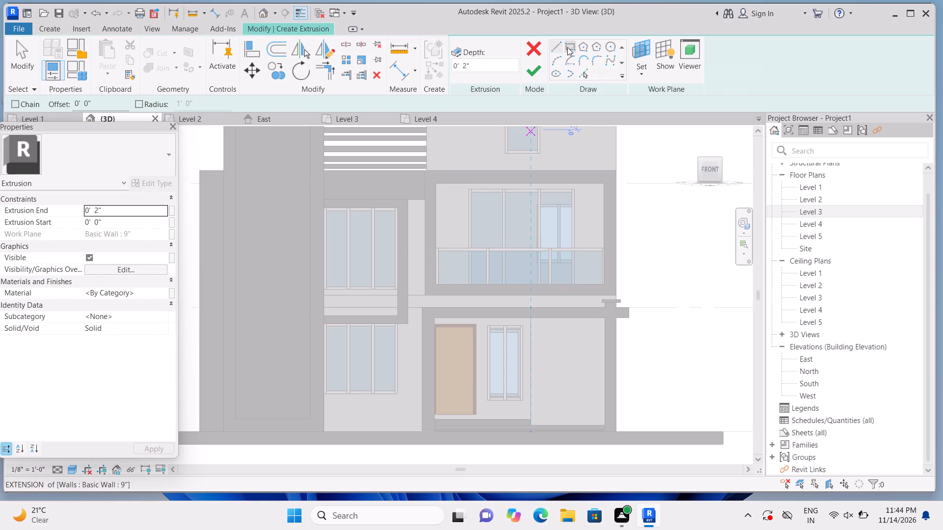
pyautogui.click(567, 47)
pyautogui.scroll(3, 440, 201)
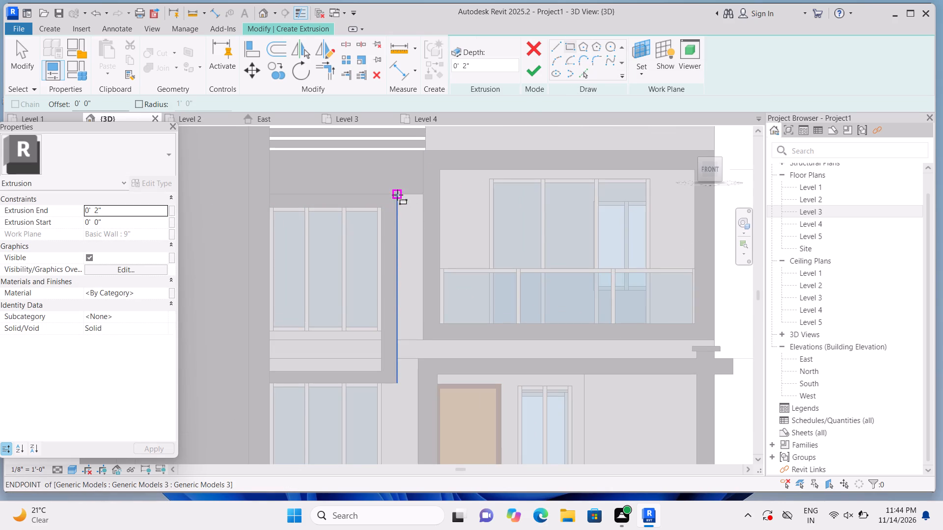
pyautogui.click(397, 195)
pyautogui.moveTo(414, 281); pyautogui.dragTo(422, 260, button='middle')
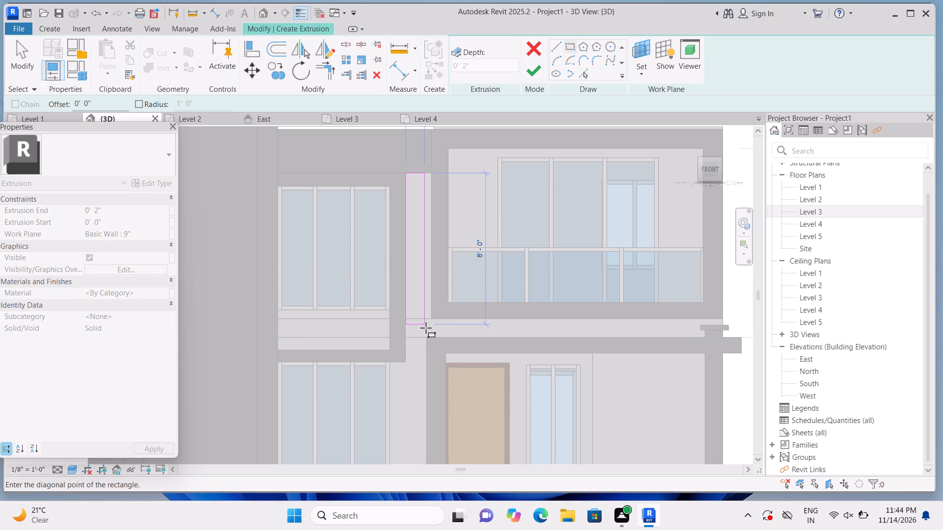
pyautogui.scroll(4, 427, 328)
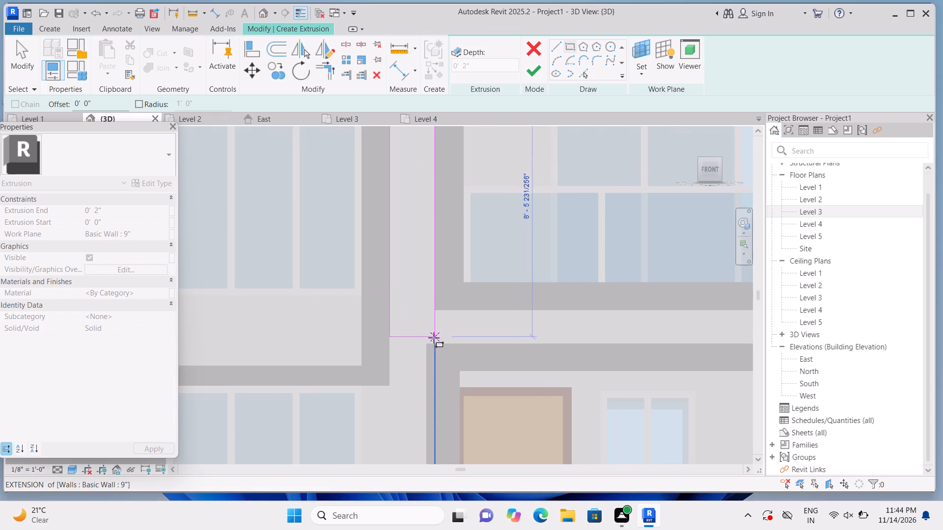
pyautogui.scroll(1, 437, 340)
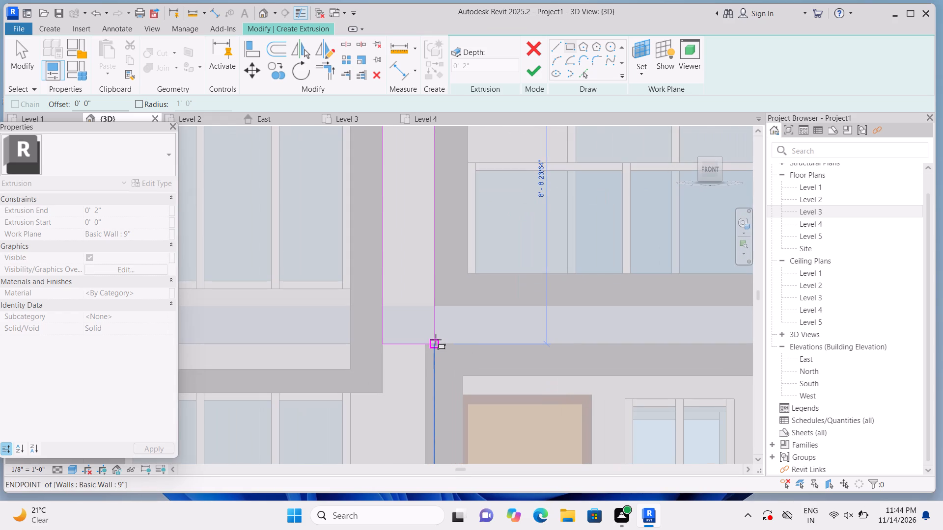
pyautogui.click(436, 340)
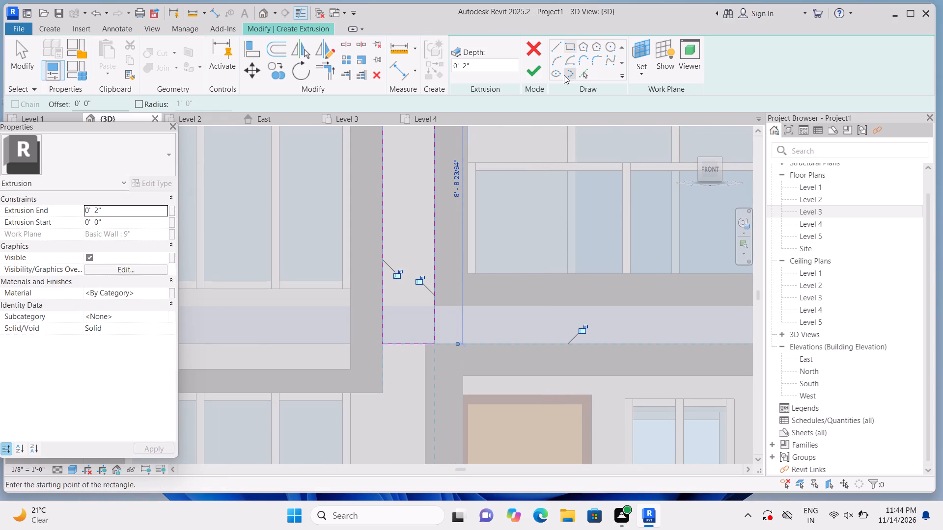
pyautogui.click(531, 73)
# Join the horizontal panel above the upper window frame with the vertical strip panel beside it.
pyautogui.scroll(-2, 527, 201)
pyautogui.moveTo(521, 212); pyautogui.dragTo(508, 372, button='middle')
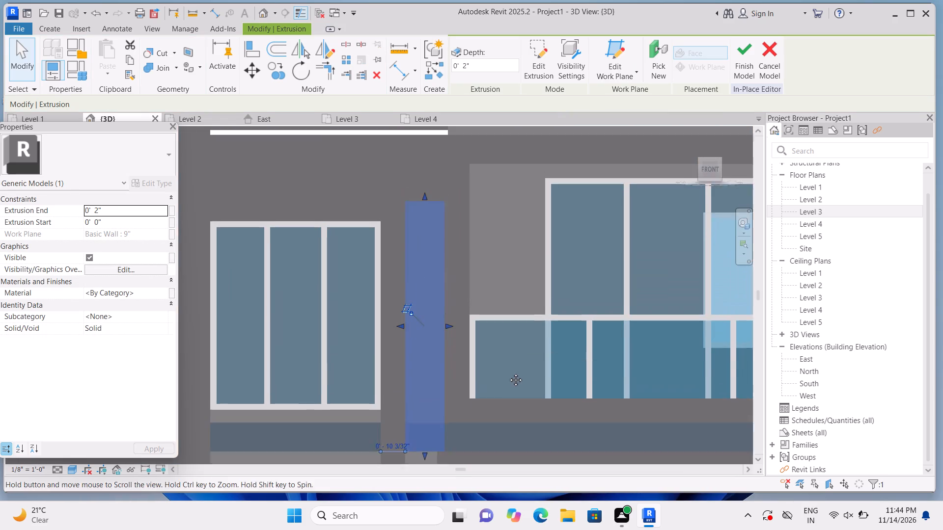
pyautogui.moveTo(508, 372); pyautogui.dragTo(508, 371, button='middle')
pyautogui.click(174, 70)
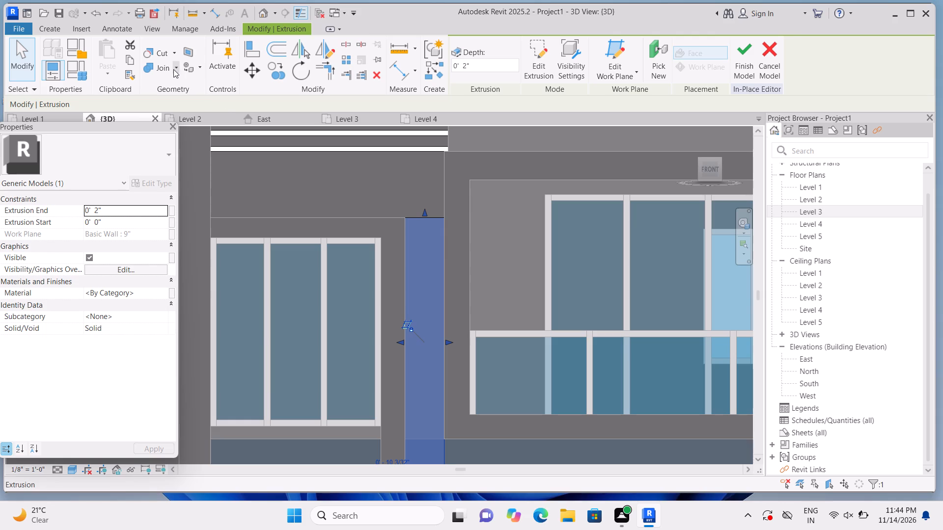
pyautogui.click(179, 86)
pyautogui.click(365, 177)
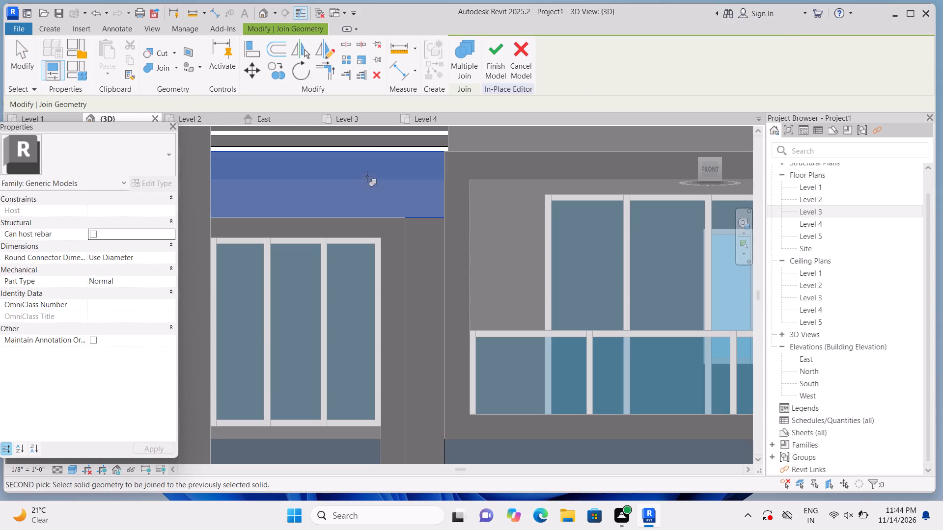
pyautogui.click(433, 269)
pyautogui.scroll(-4, 448, 228)
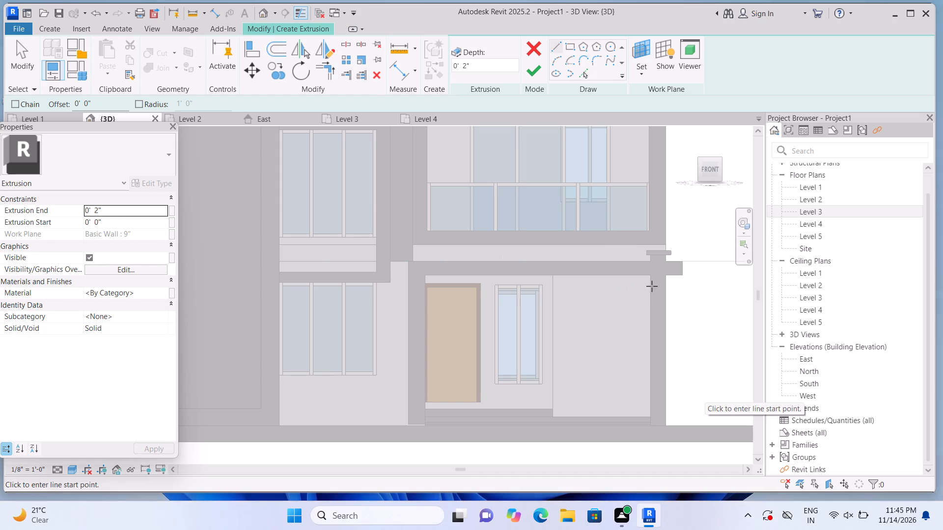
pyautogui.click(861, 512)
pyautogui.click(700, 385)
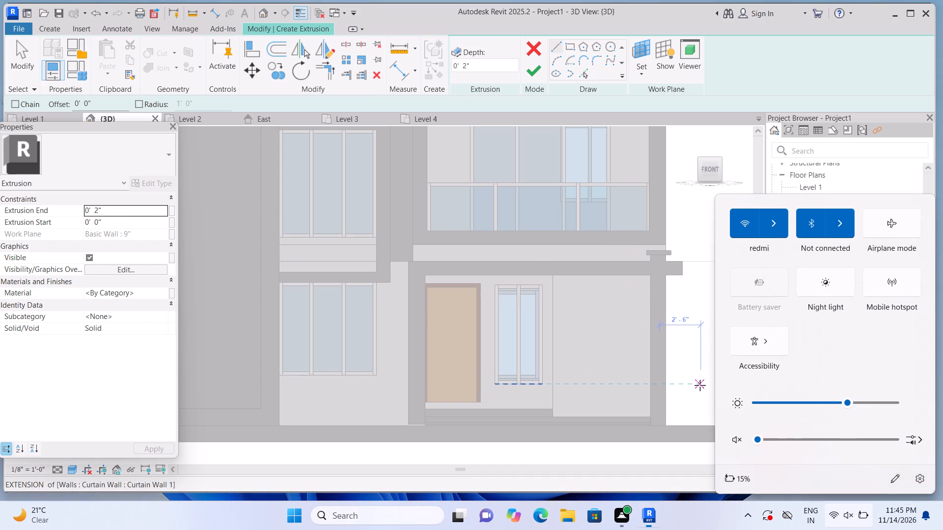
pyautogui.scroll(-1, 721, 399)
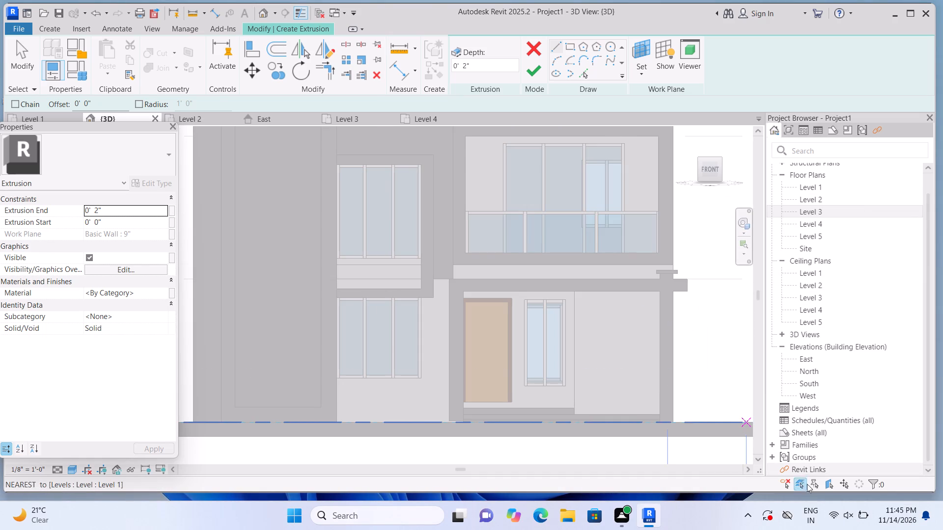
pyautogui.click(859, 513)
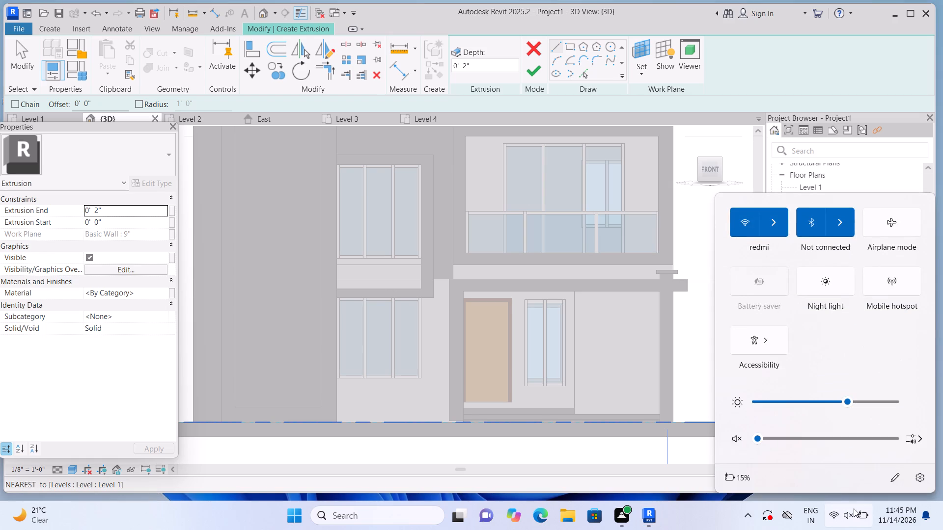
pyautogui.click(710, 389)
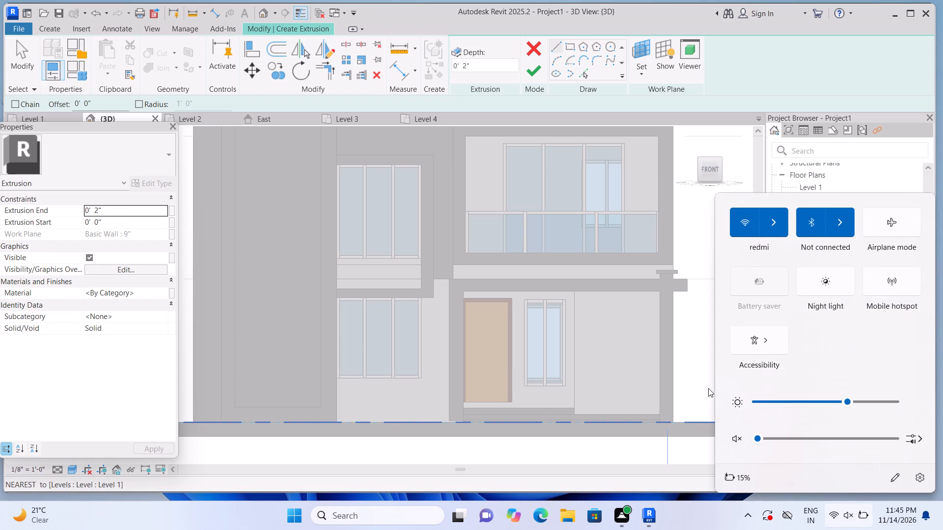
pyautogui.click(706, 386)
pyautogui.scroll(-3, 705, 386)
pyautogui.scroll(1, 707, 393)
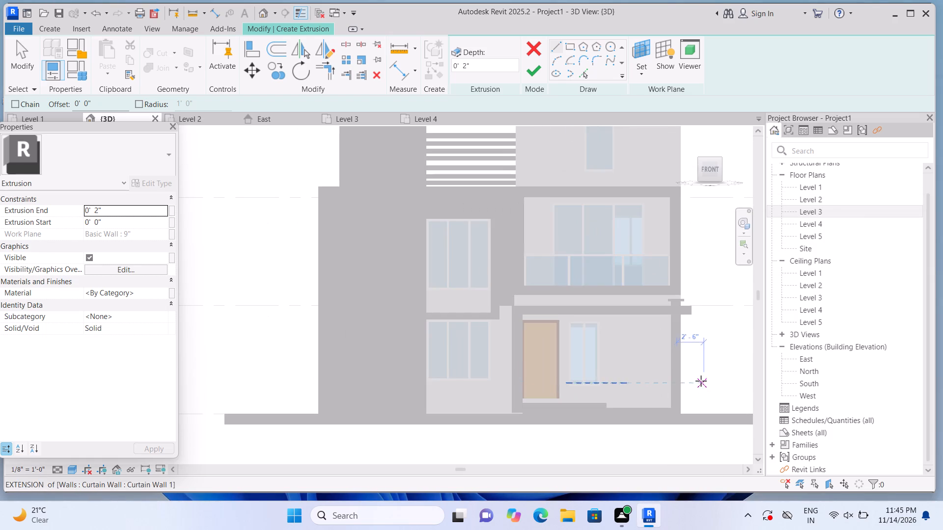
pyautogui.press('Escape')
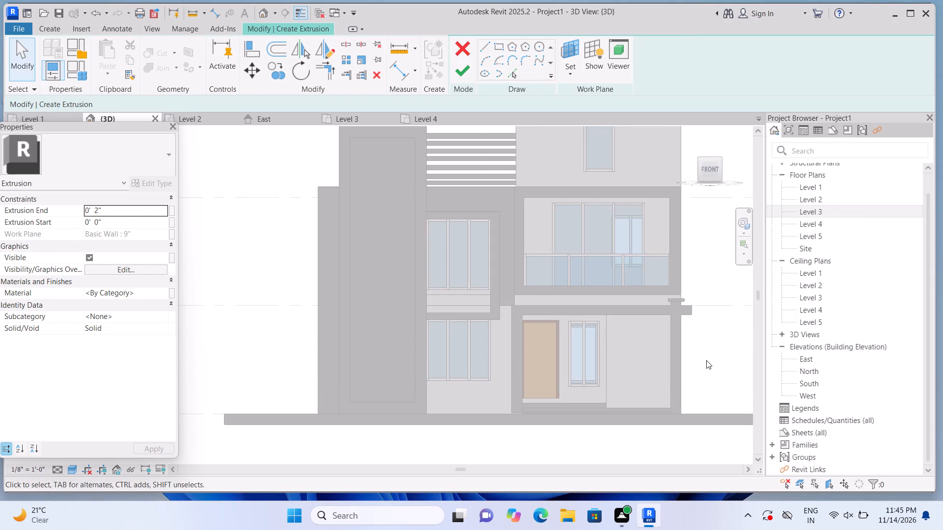
# On the front wall plane, extrude a 2" panel about 1'-1" wide between the upper window frame's outer edge and entrance frame, down to Level 1.
pyautogui.moveTo(692, 368); pyautogui.dragTo(627, 378, button='middle')
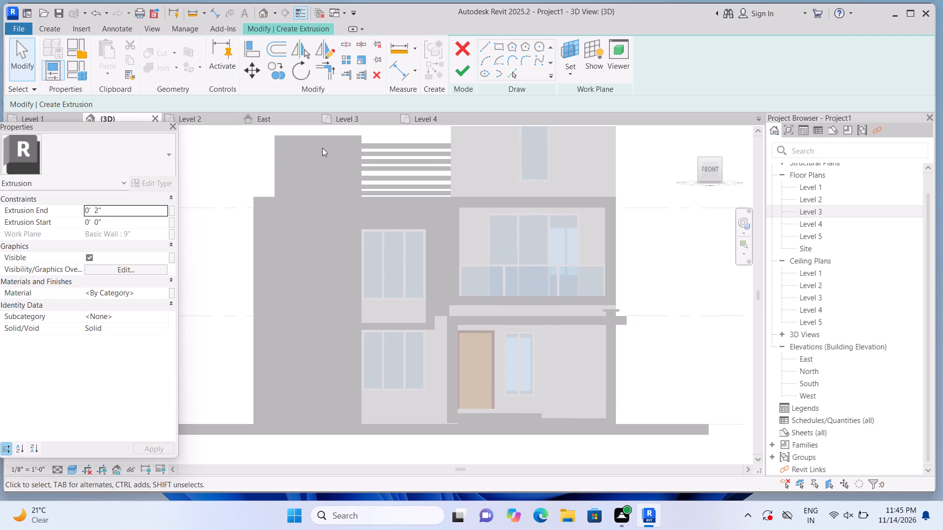
pyautogui.click(55, 29)
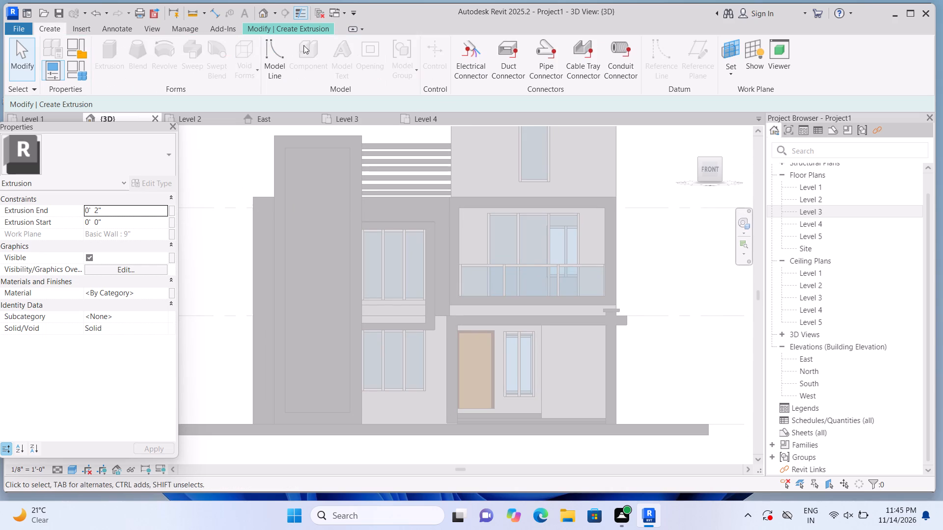
pyautogui.click(287, 28)
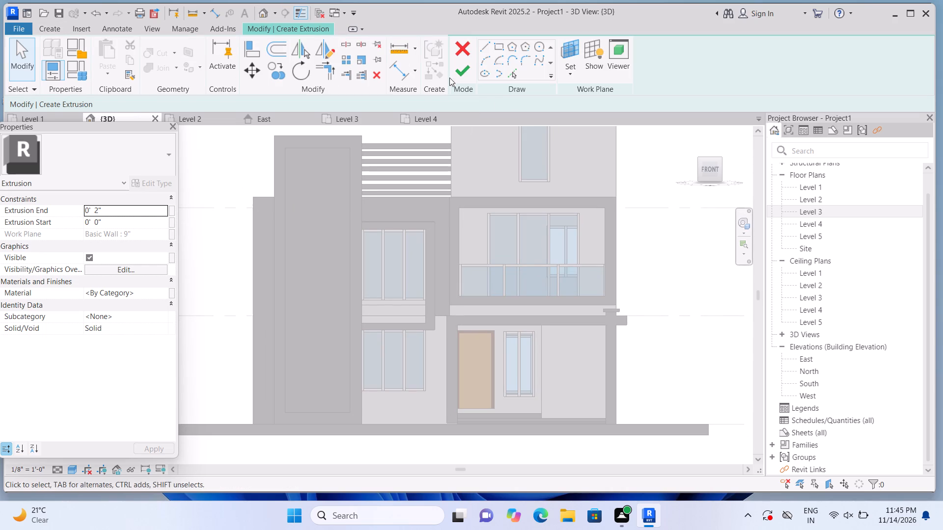
pyautogui.click(576, 72)
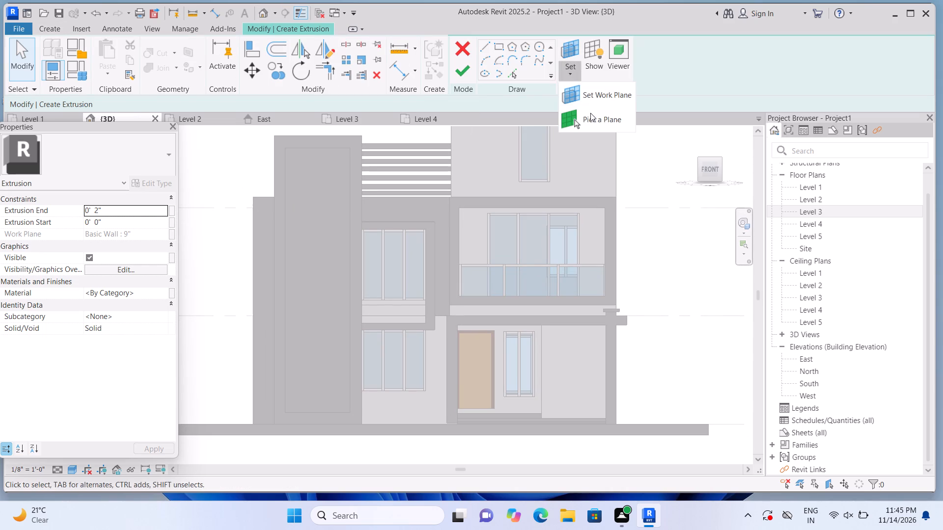
pyautogui.click(592, 117)
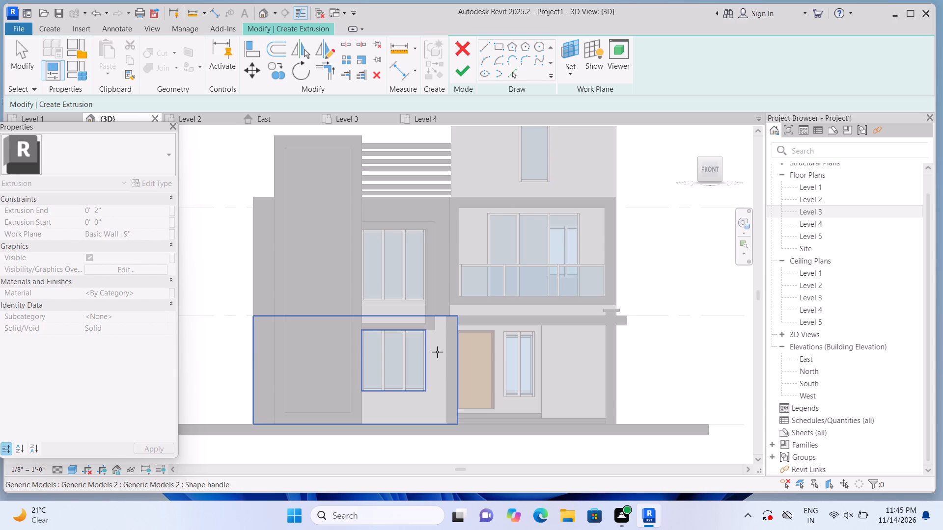
pyautogui.click(436, 352)
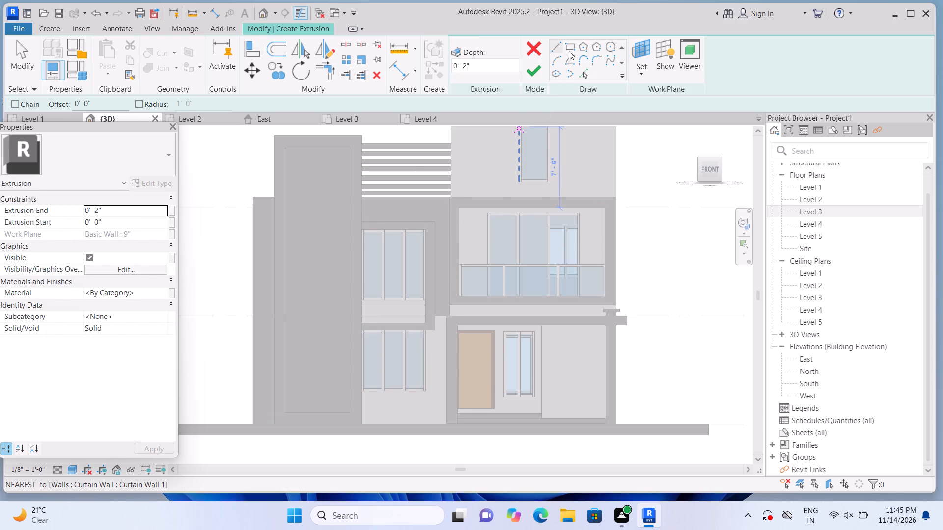
pyautogui.click(572, 45)
pyautogui.scroll(3, 427, 342)
pyautogui.moveTo(430, 340); pyautogui.dragTo(422, 269, button='middle')
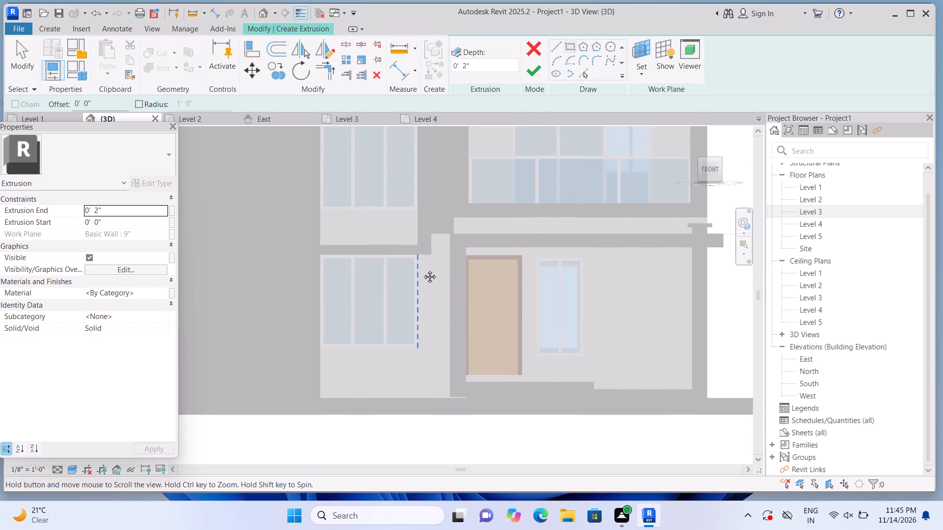
pyautogui.moveTo(422, 269); pyautogui.dragTo(422, 269, button='middle')
pyautogui.scroll(4, 422, 268)
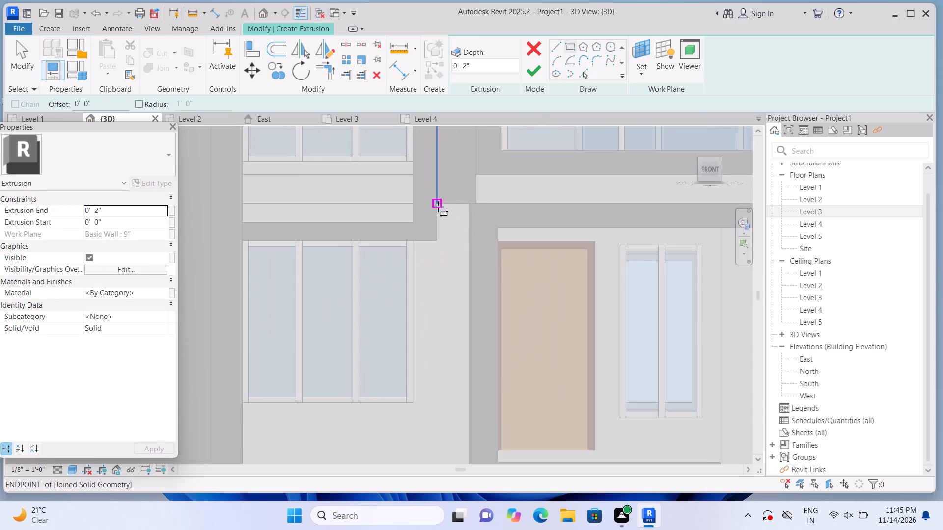
pyautogui.click(438, 207)
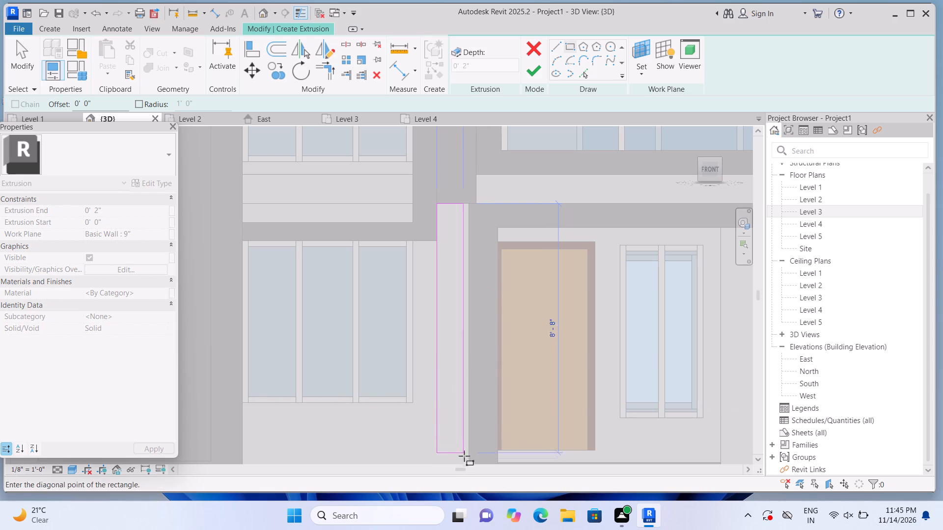
pyautogui.click(467, 465)
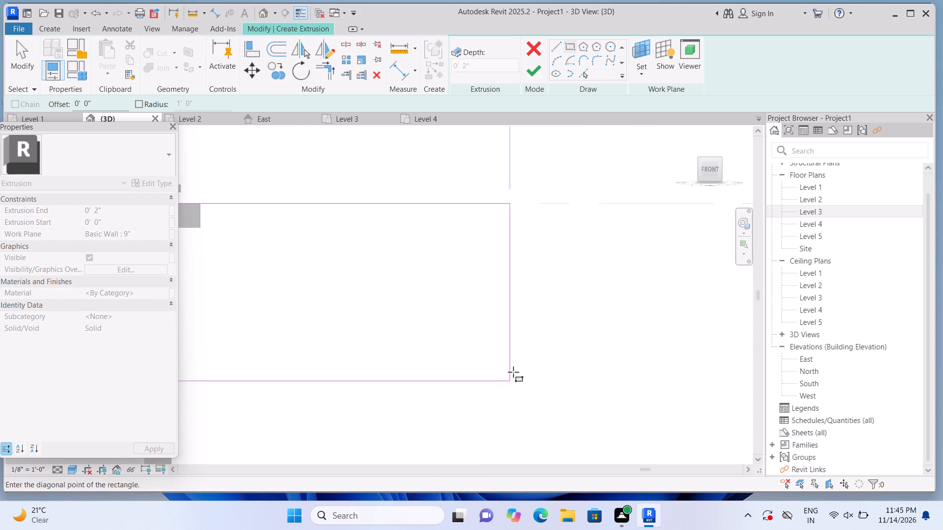
pyautogui.scroll(-9, 513, 385)
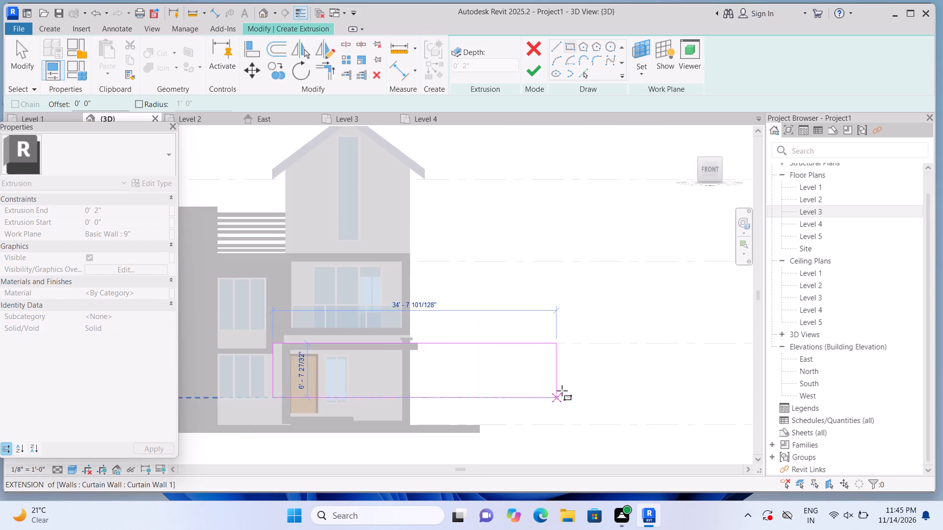
pyautogui.scroll(-2, 608, 390)
pyautogui.scroll(4, 380, 414)
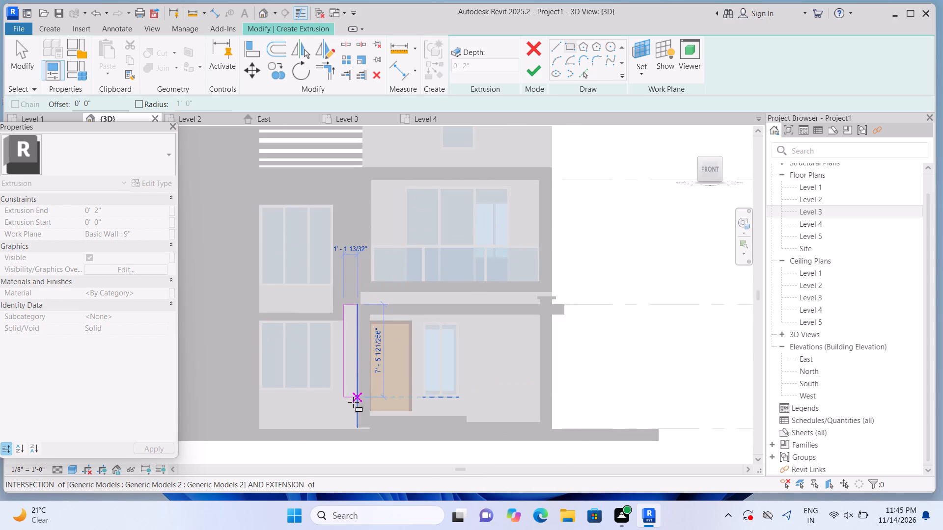
pyautogui.scroll(2, 353, 402)
pyautogui.moveTo(355, 403); pyautogui.dragTo(478, 364, button='middle')
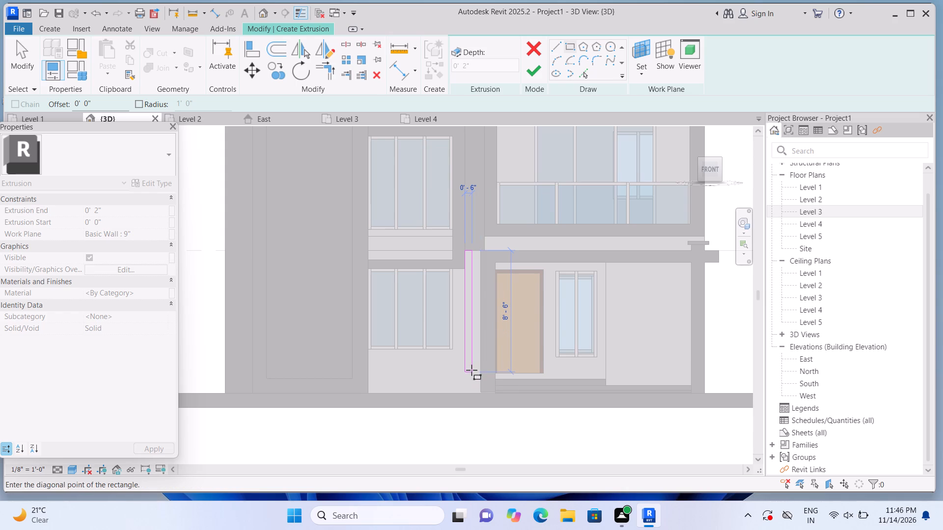
pyautogui.scroll(2, 479, 384)
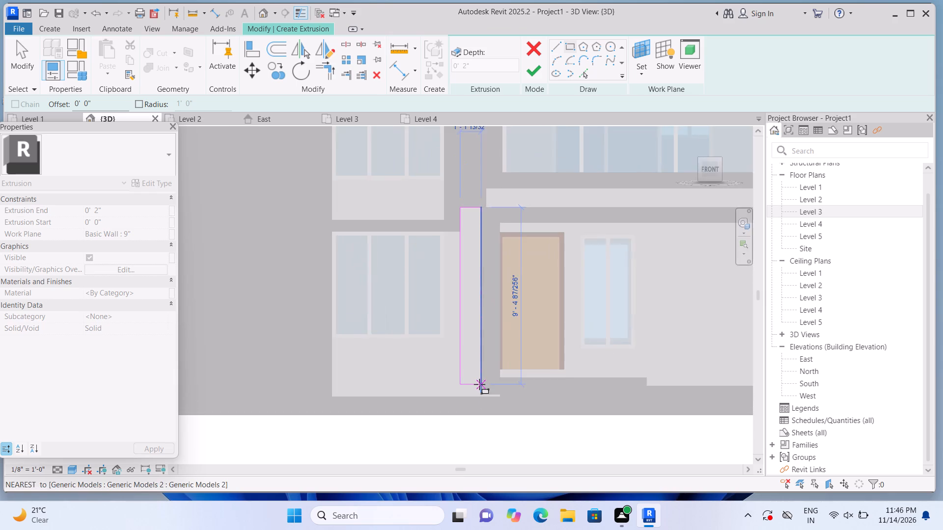
pyautogui.scroll(3, 479, 384)
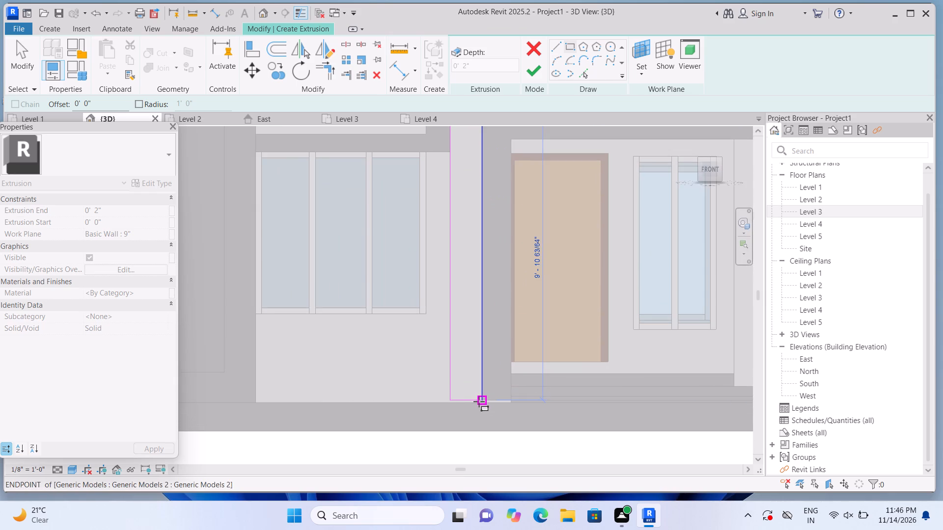
pyautogui.scroll(6, 481, 410)
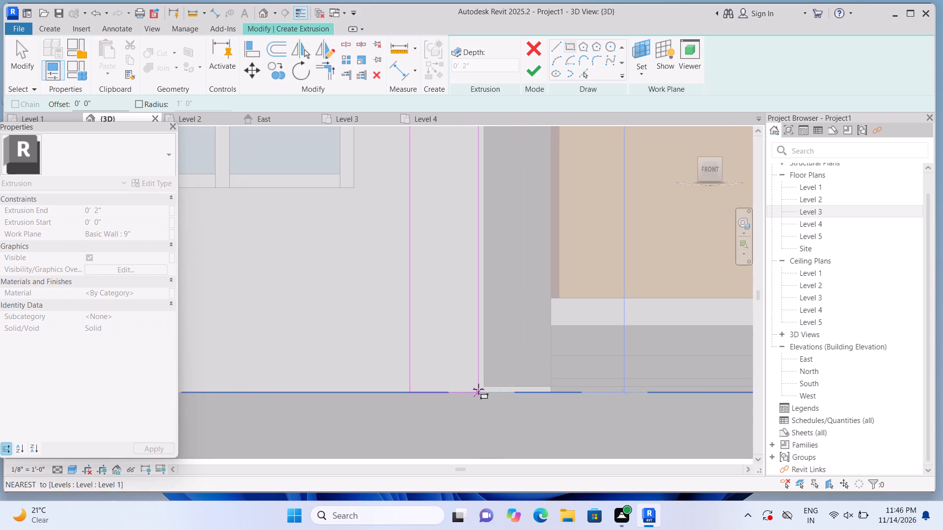
pyautogui.scroll(2, 477, 389)
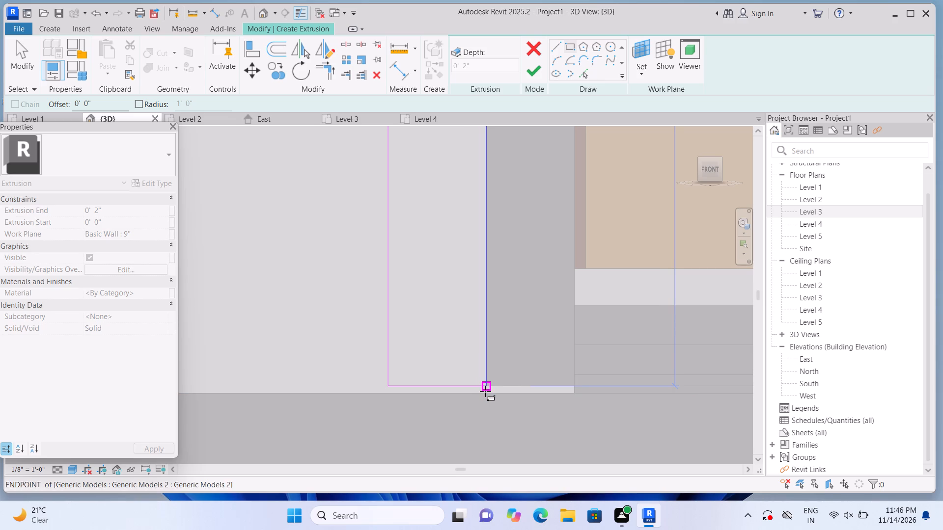
pyautogui.click(485, 393)
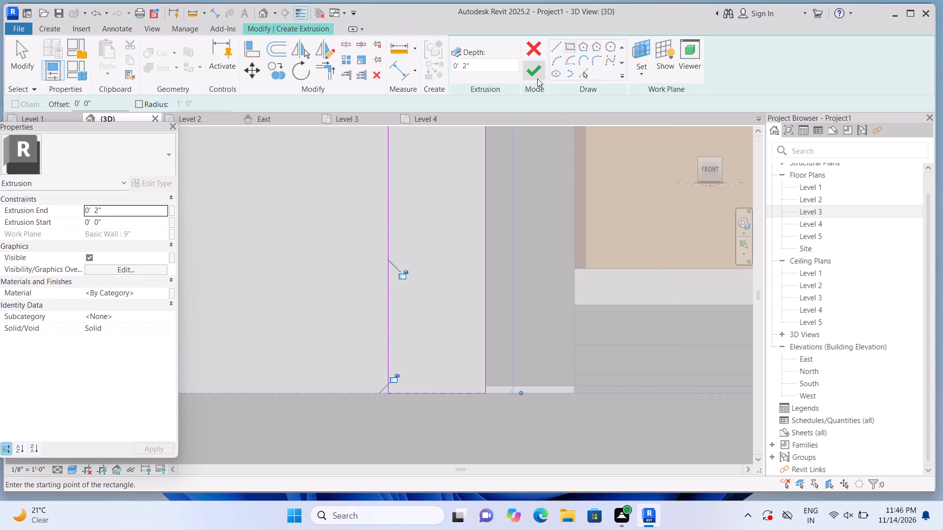
pyautogui.click(536, 76)
pyautogui.scroll(-11, 529, 276)
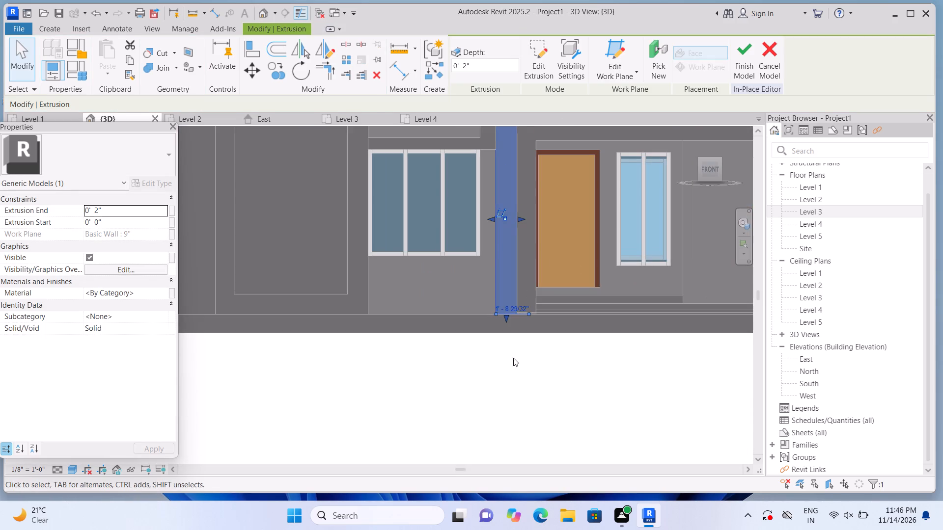
pyautogui.click(513, 358)
# Join the new panel beside the entrance frame with the vertical strip panel directly above it.
pyautogui.moveTo(518, 365); pyautogui.dragTo(508, 404, button='middle')
pyautogui.scroll(9, 512, 385)
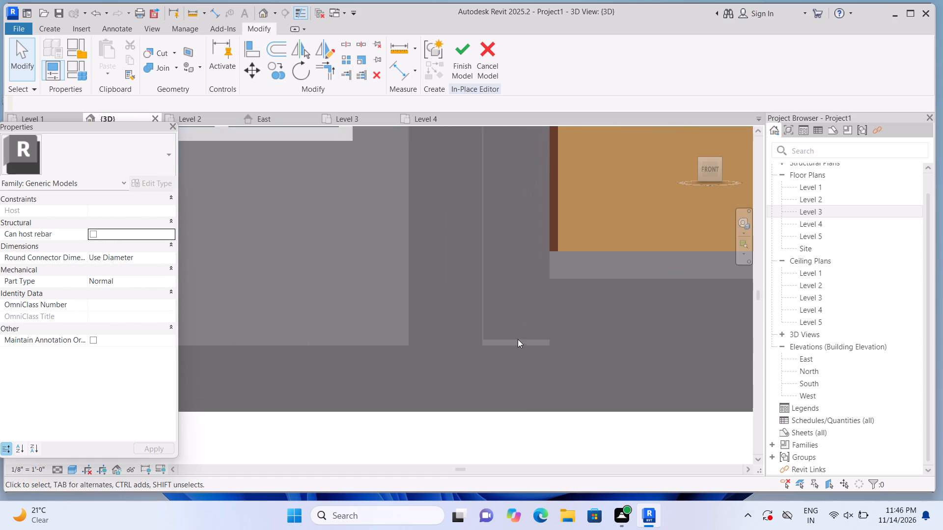
pyautogui.scroll(3, 518, 339)
pyautogui.scroll(-9, 527, 341)
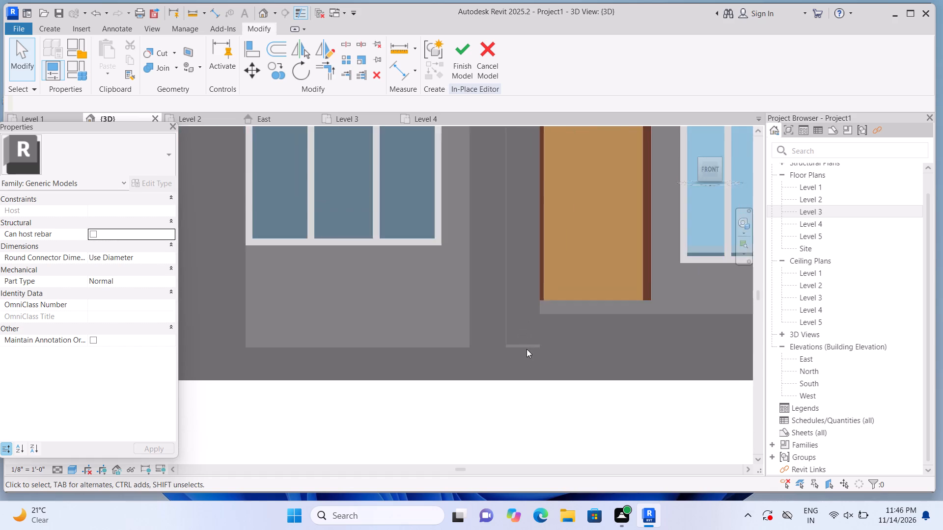
pyautogui.scroll(-9, 527, 349)
pyautogui.moveTo(527, 351); pyautogui.dragTo(526, 411, button='middle')
pyautogui.scroll(2, 526, 410)
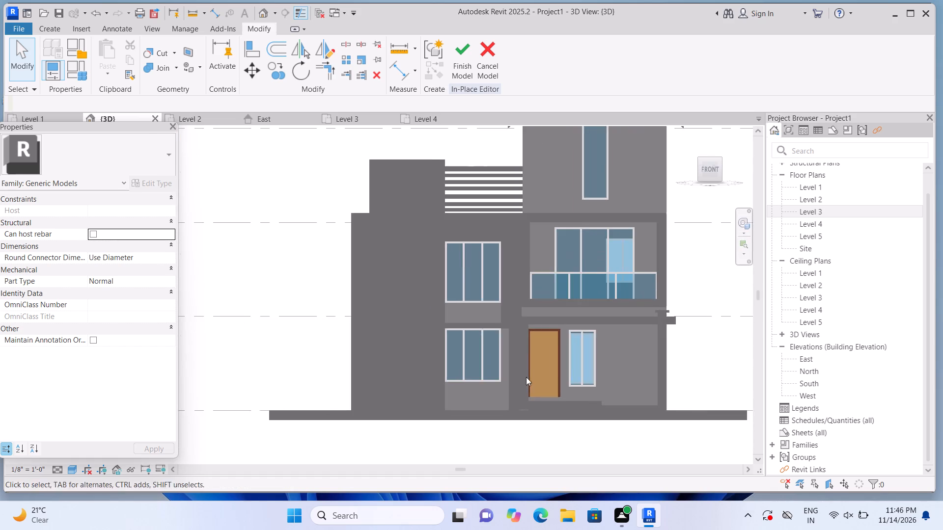
pyautogui.scroll(7, 526, 377)
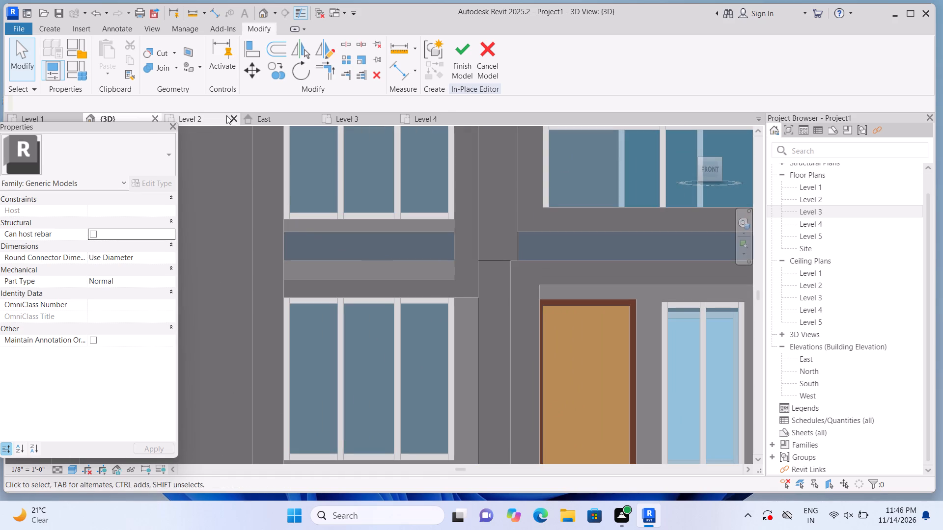
pyautogui.click(177, 67)
pyautogui.click(180, 84)
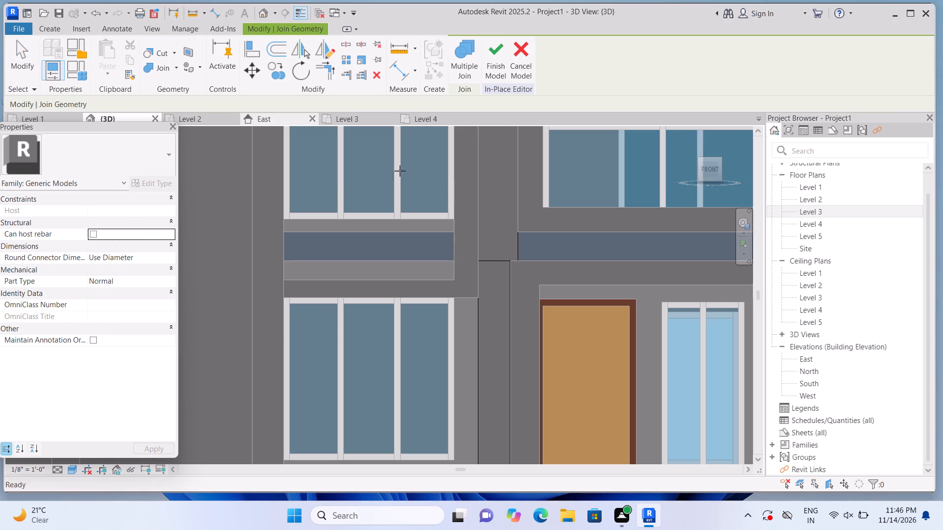
pyautogui.click(496, 292)
pyautogui.click(495, 221)
# On the front wall plane, extrude a 2" panel about 8'-8" tall between the lower window and the joined vertical strip, down to the ground.
pyautogui.scroll(-4, 496, 222)
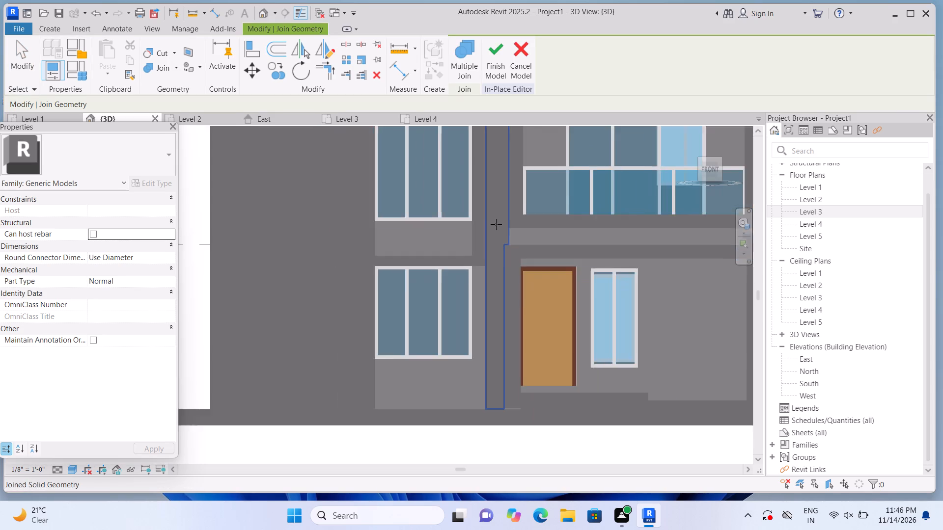
pyautogui.scroll(-2, 496, 224)
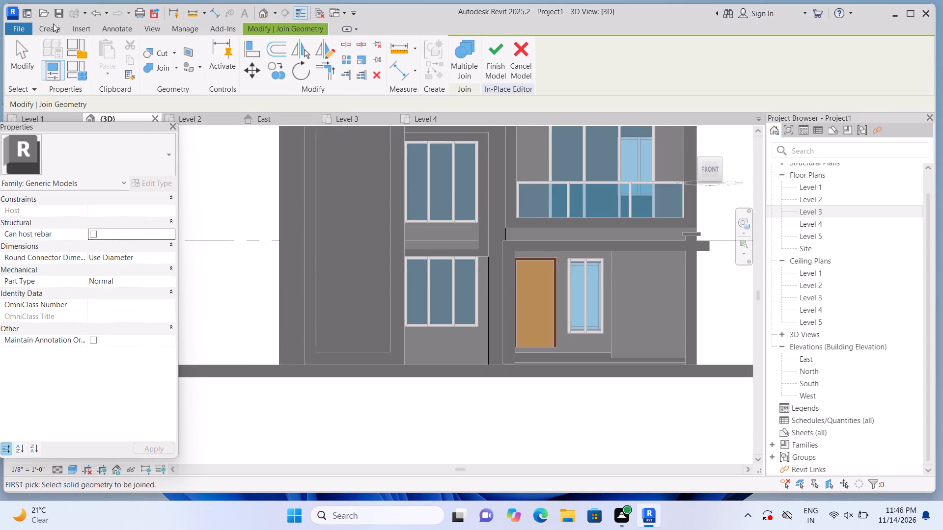
pyautogui.click(53, 24)
pyautogui.click(54, 30)
pyautogui.click(111, 58)
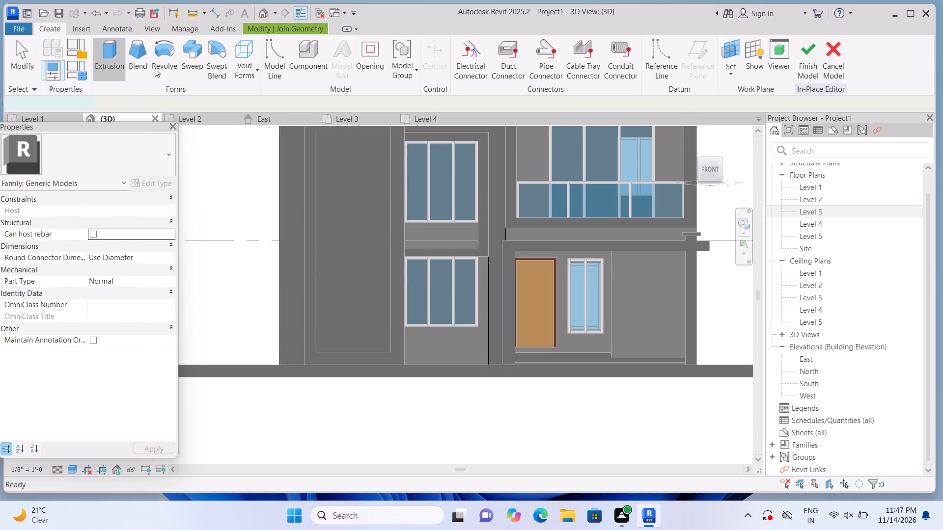
pyautogui.click(639, 73)
pyautogui.click(655, 118)
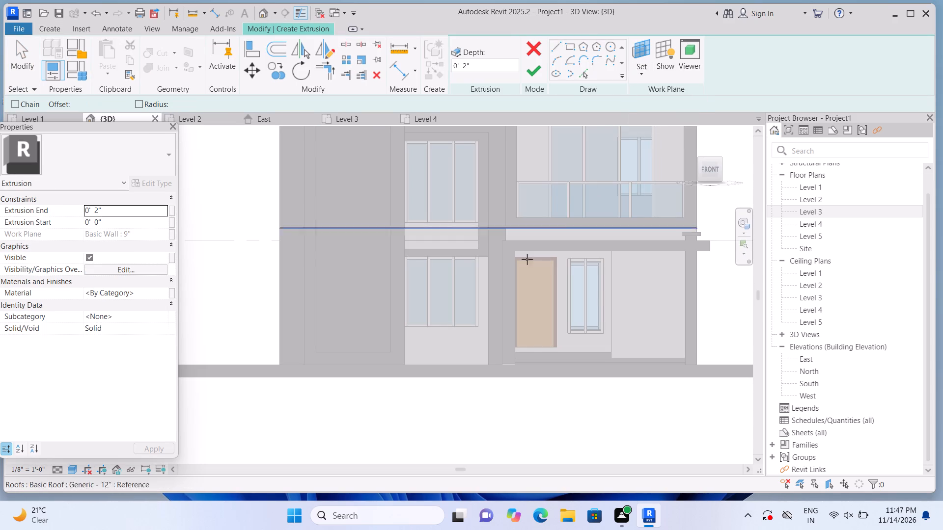
pyautogui.scroll(4, 494, 299)
pyautogui.click(486, 301)
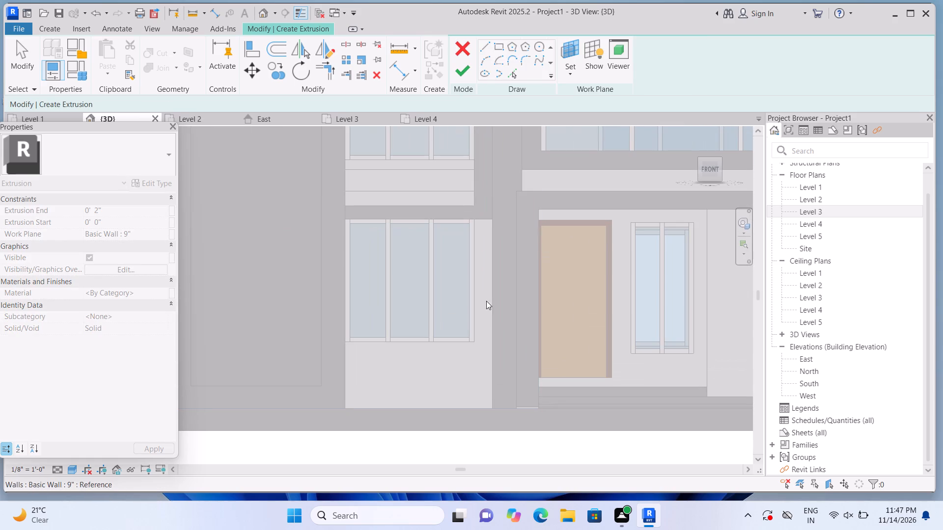
pyautogui.click(569, 46)
pyautogui.scroll(2, 461, 274)
pyautogui.scroll(2, 496, 238)
pyautogui.click(473, 195)
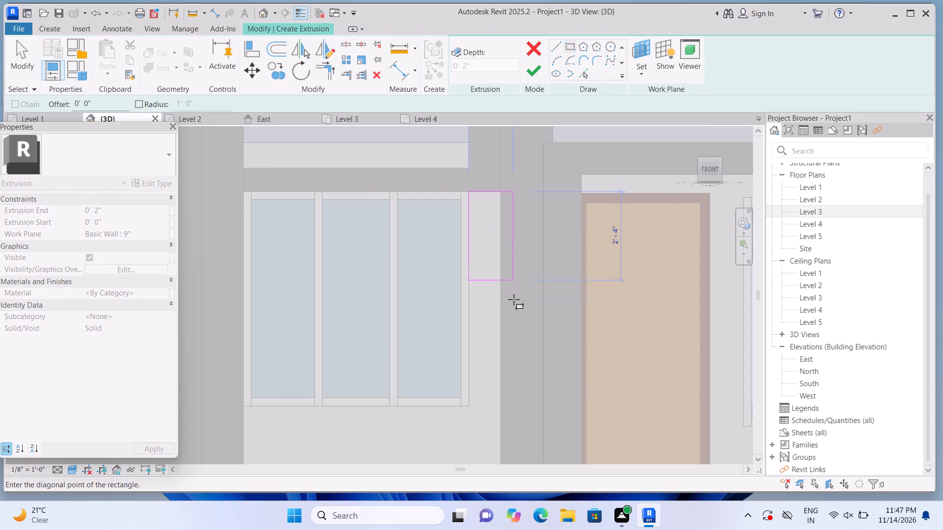
pyautogui.moveTo(510, 311); pyautogui.dragTo(512, 265, button='middle')
pyautogui.moveTo(494, 309); pyautogui.dragTo(503, 242, button='middle')
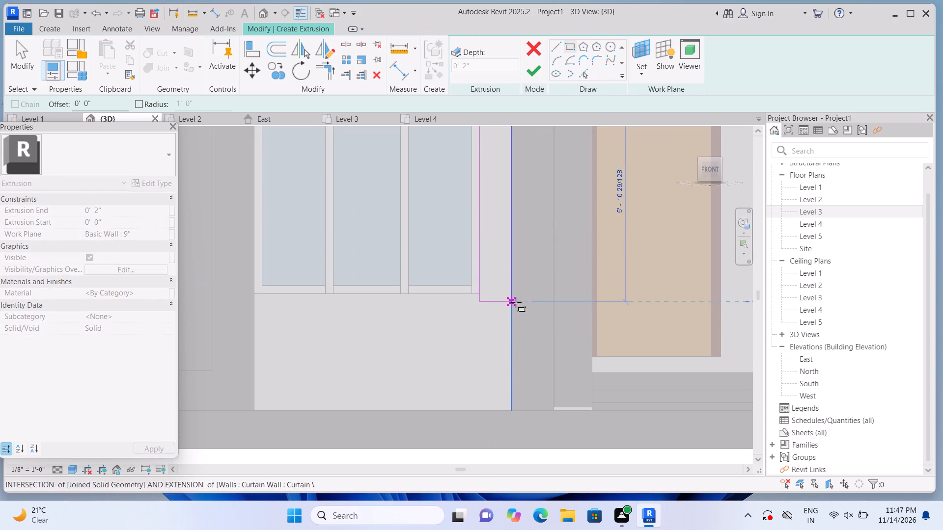
pyautogui.click(508, 410)
pyautogui.click(533, 69)
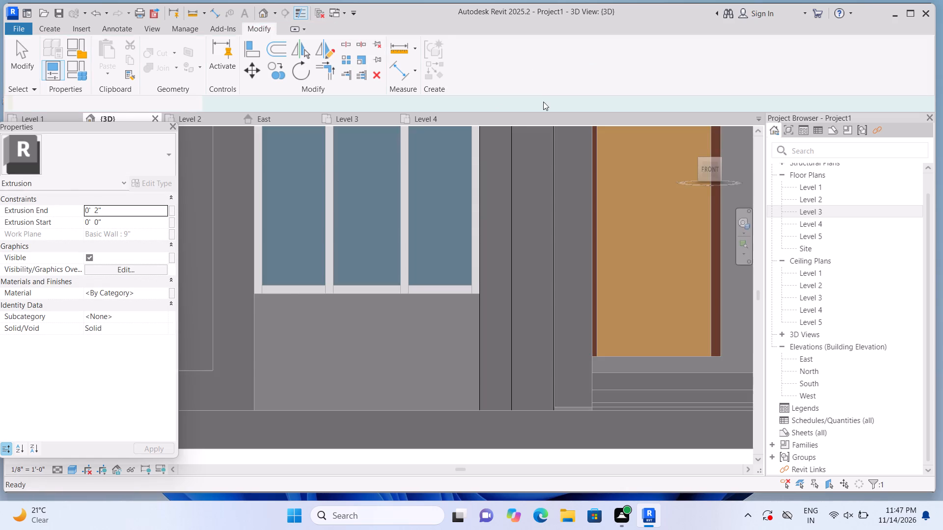
pyautogui.scroll(-6, 529, 231)
pyautogui.click(491, 387)
# Join the new vertical panel beside the lower window with the adjacent joined vertical strip.
pyautogui.scroll(1, 474, 321)
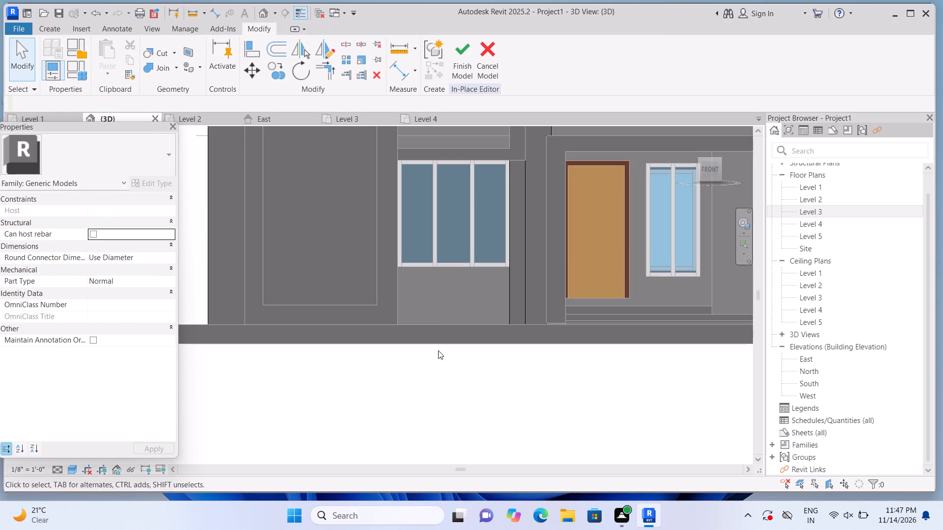
pyautogui.moveTo(457, 241); pyautogui.dragTo(427, 304, button='middle')
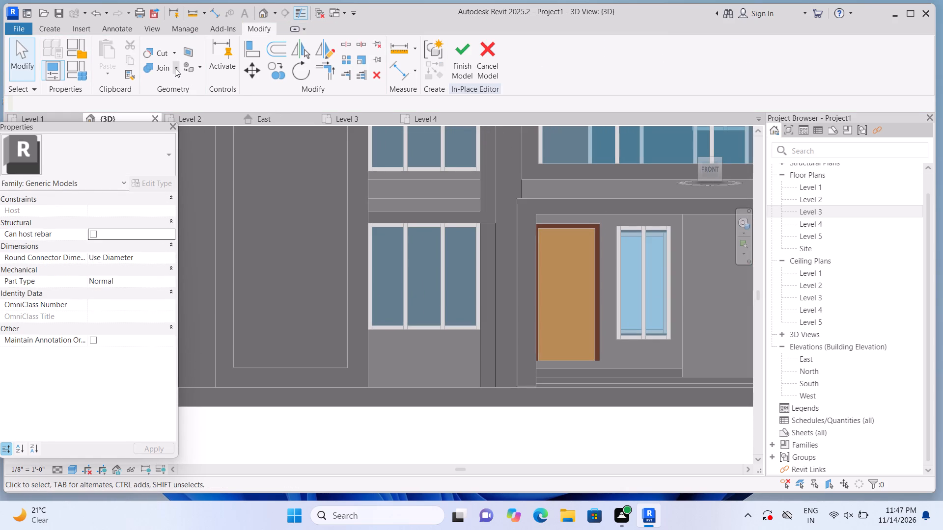
pyautogui.click(175, 68)
pyautogui.click(177, 83)
pyautogui.click(486, 250)
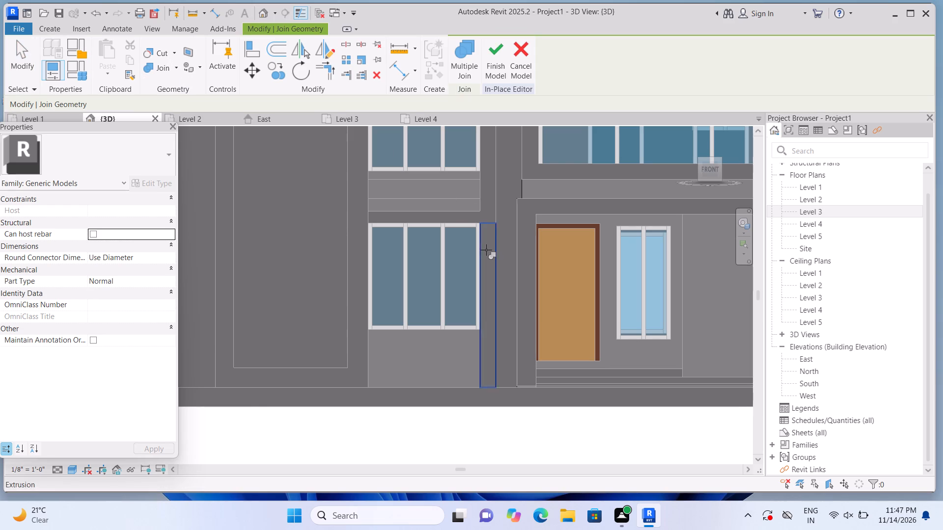
pyautogui.click(499, 237)
# On the front wall plane, extrude a 2" panel 5'-11" wide and about 3'-1" tall beneath the lower window, down to Level 1.
pyautogui.scroll(-5, 504, 236)
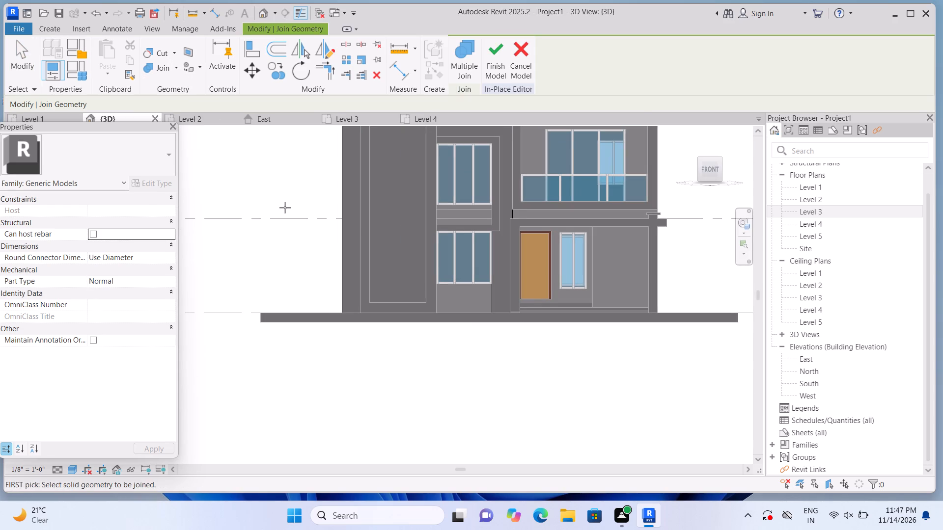
pyautogui.click(49, 31)
pyautogui.click(108, 58)
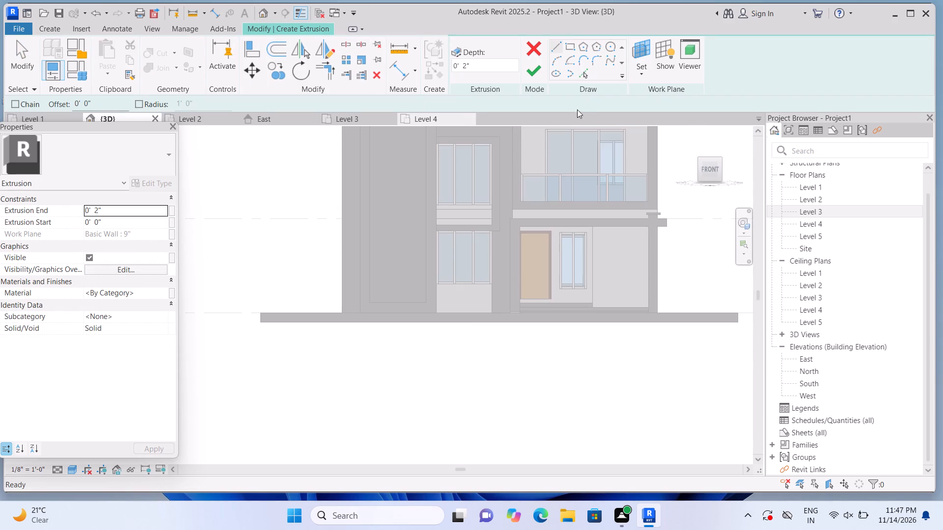
pyautogui.click(634, 71)
pyautogui.click(655, 112)
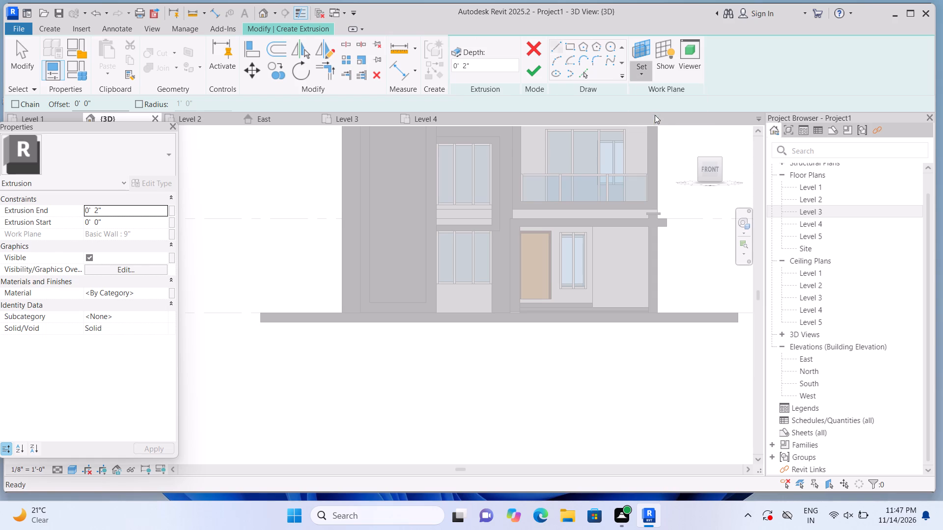
pyautogui.moveTo(461, 301); pyautogui.dragTo(460, 295)
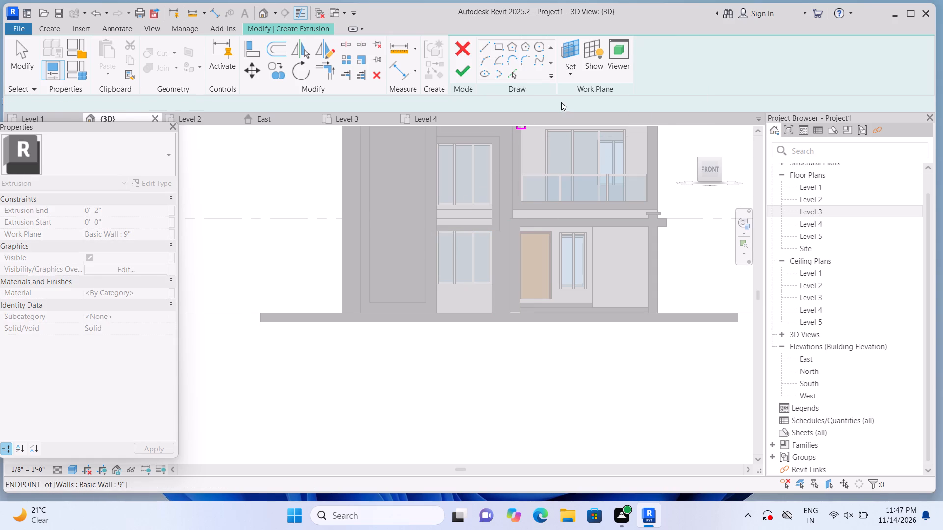
pyautogui.click(569, 43)
pyautogui.scroll(4, 503, 242)
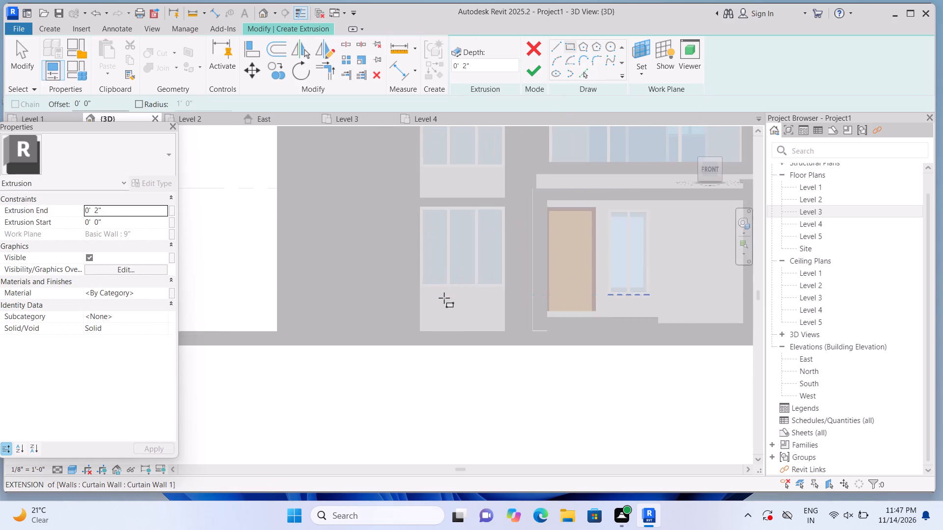
pyautogui.scroll(3, 444, 298)
pyautogui.moveTo(427, 297); pyautogui.dragTo(405, 258, button='middle')
pyautogui.scroll(5, 402, 255)
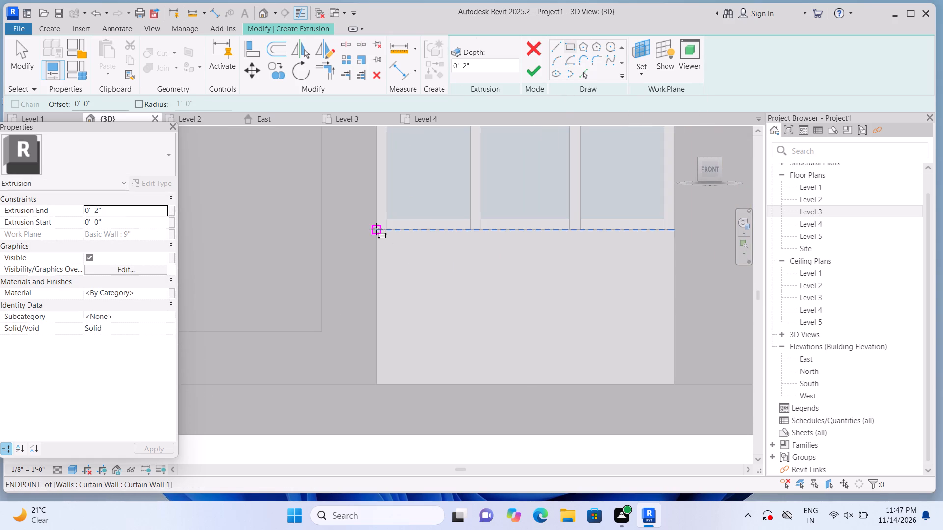
pyautogui.click(376, 229)
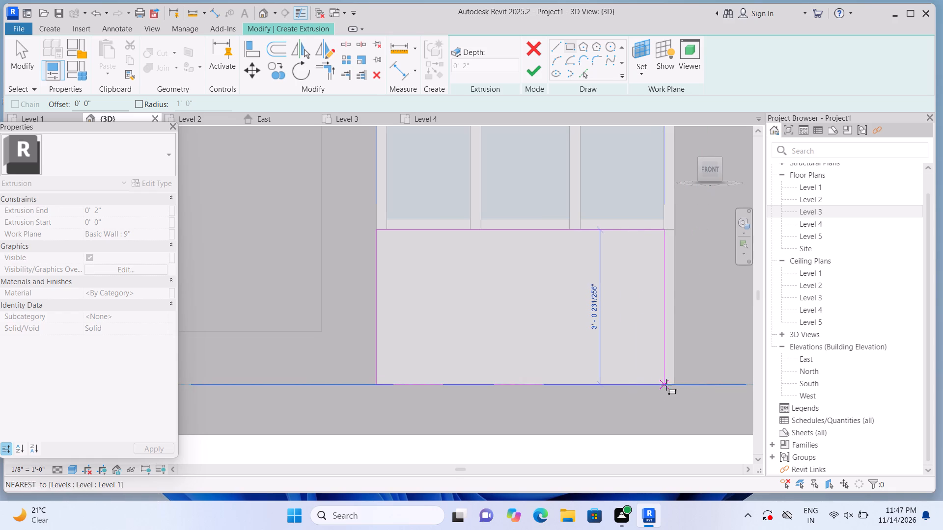
pyautogui.click(673, 386)
pyautogui.click(538, 75)
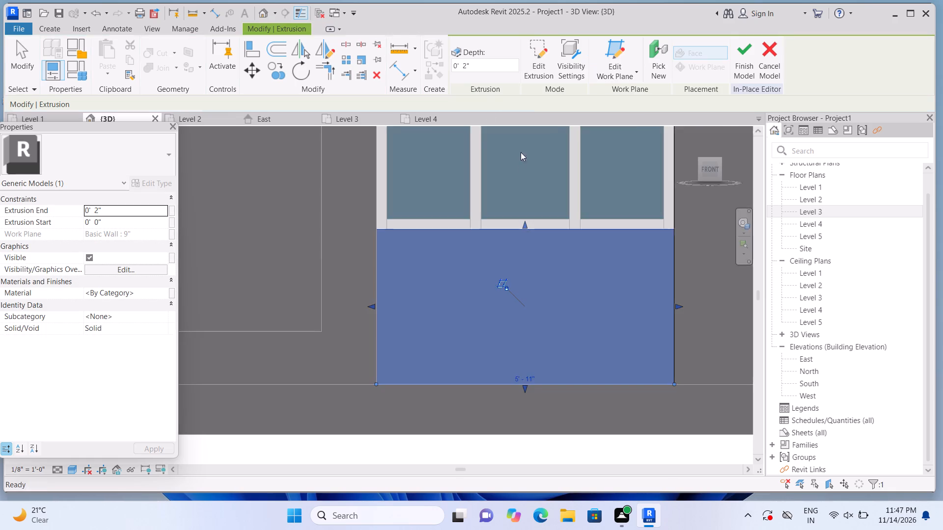
# Join the new panel beneath the lower window with the joined vertical panels beside it.
pyautogui.scroll(-4, 520, 165)
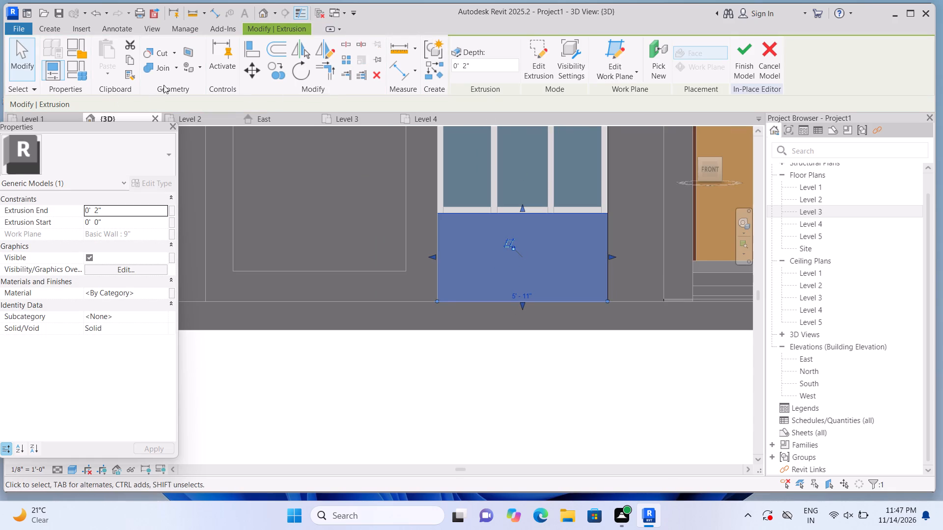
pyautogui.click(179, 68)
pyautogui.click(190, 87)
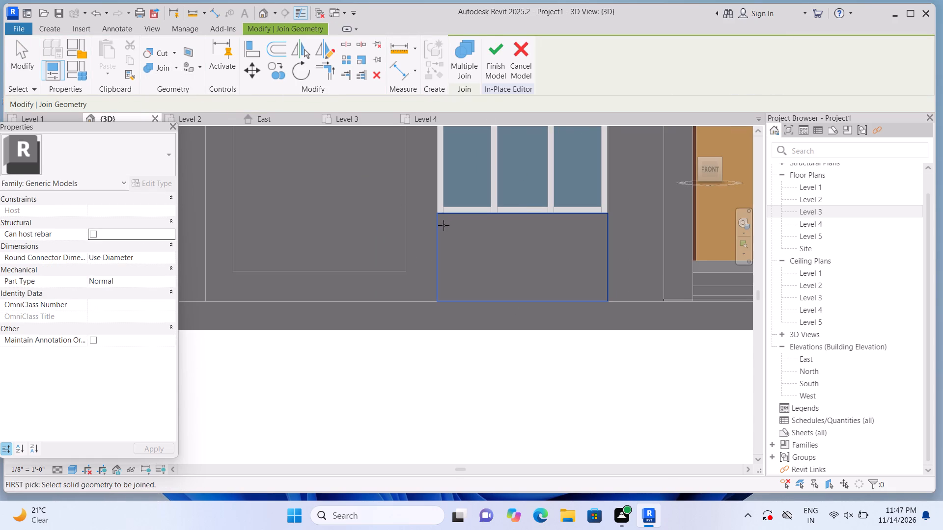
pyautogui.click(476, 248)
pyautogui.click(625, 218)
# On the roof edge face above the entrance, extrude a 2" band 1'-0" tall from the joined strip to the wall's outer end.
pyautogui.scroll(-2, 607, 248)
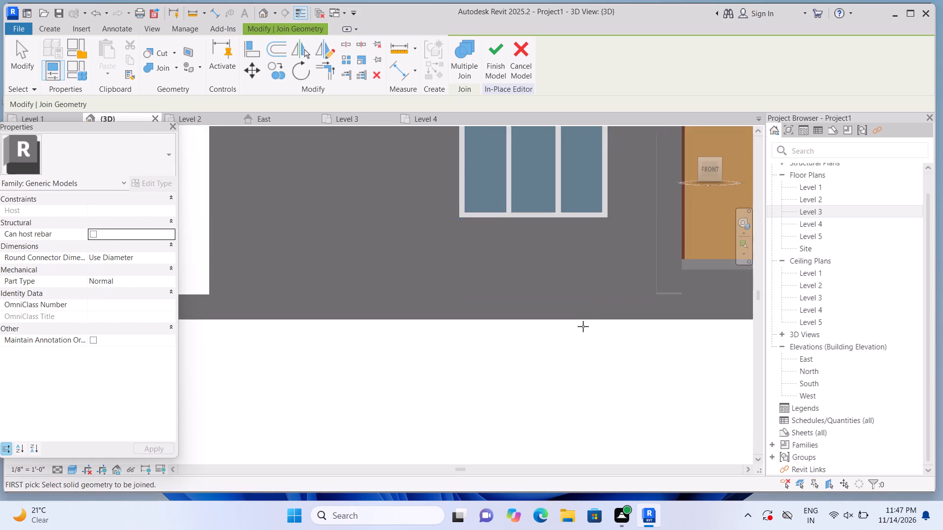
pyautogui.scroll(-5, 583, 326)
pyautogui.moveTo(557, 370); pyautogui.dragTo(359, 458, button='middle')
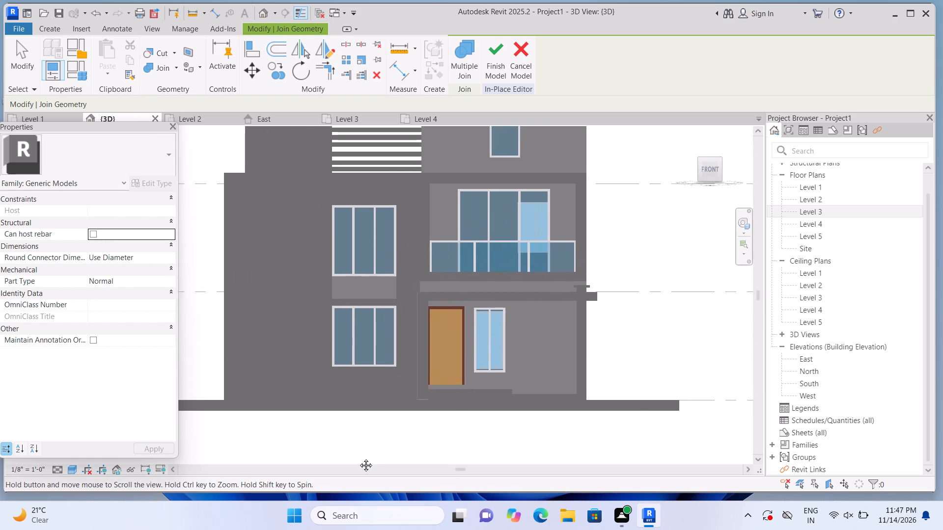
pyautogui.moveTo(359, 458); pyautogui.dragTo(360, 457, button='middle')
pyautogui.scroll(1, 563, 288)
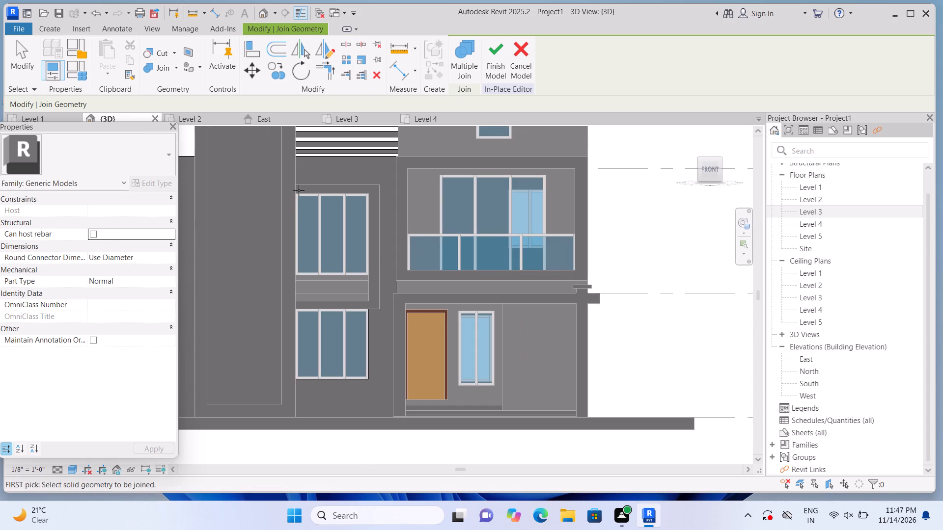
pyautogui.scroll(3, 313, 181)
pyautogui.scroll(-5, 292, 229)
pyautogui.scroll(2, 282, 229)
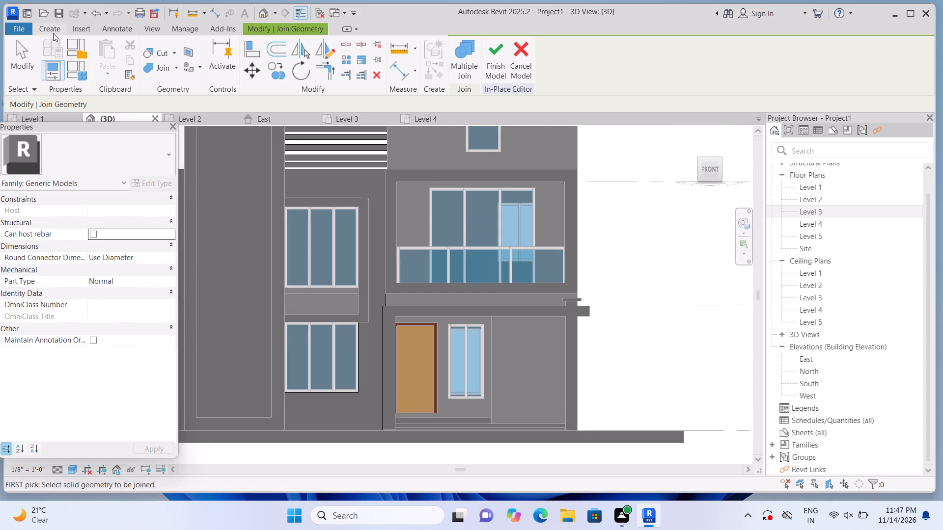
pyautogui.click(53, 32)
pyautogui.click(113, 57)
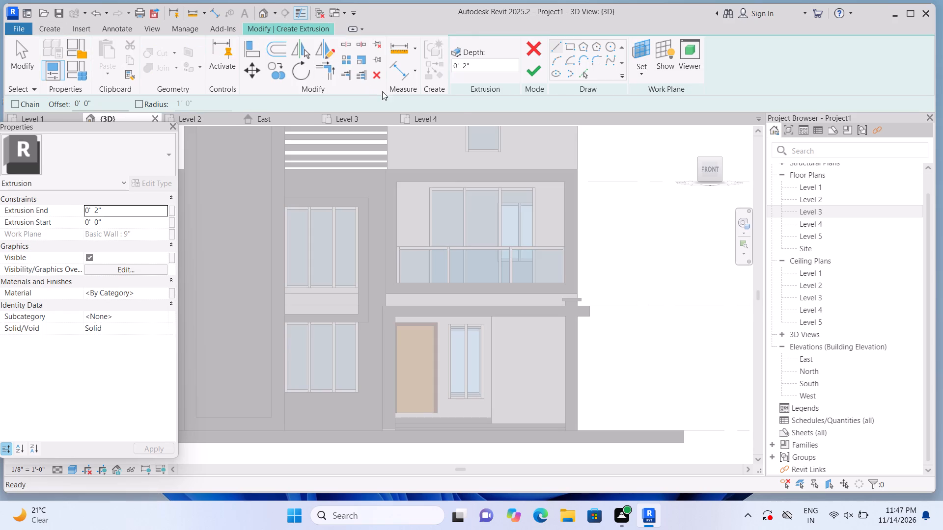
pyautogui.click(647, 75)
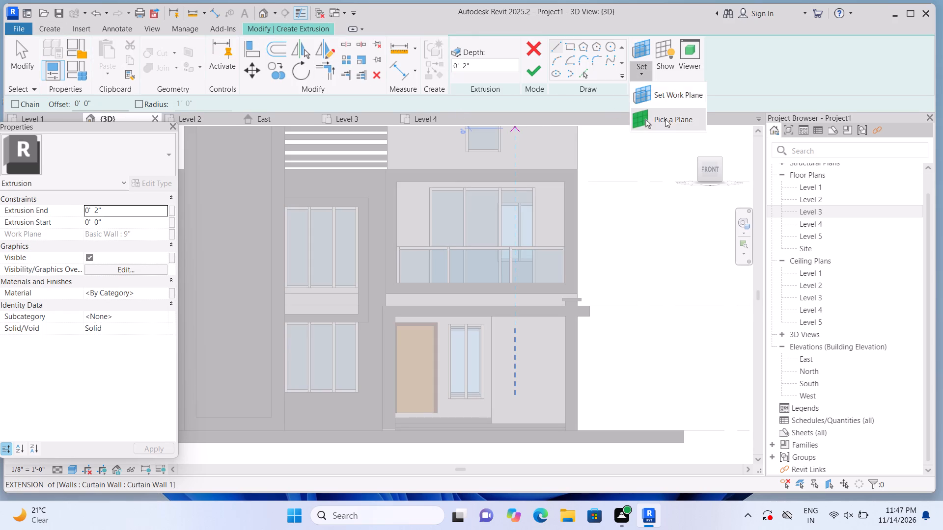
pyautogui.click(665, 119)
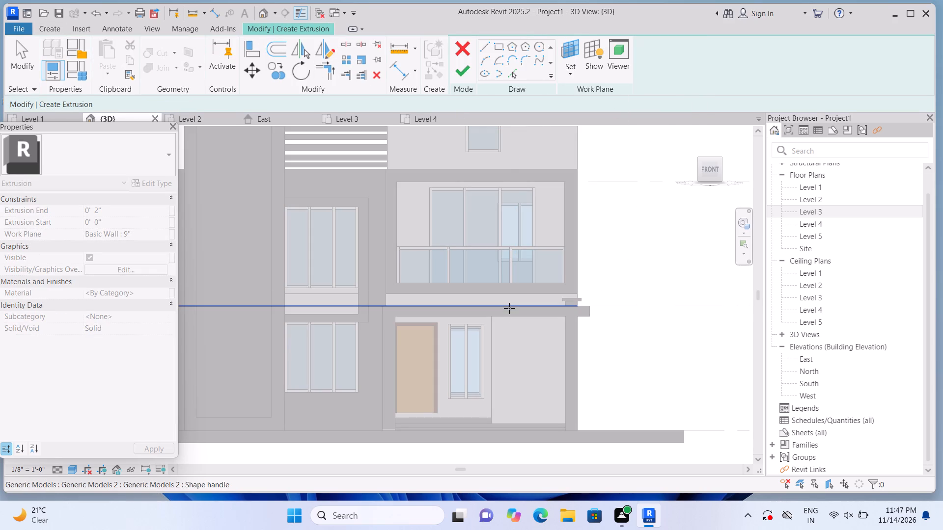
pyautogui.click(509, 300)
pyautogui.scroll(2, 508, 253)
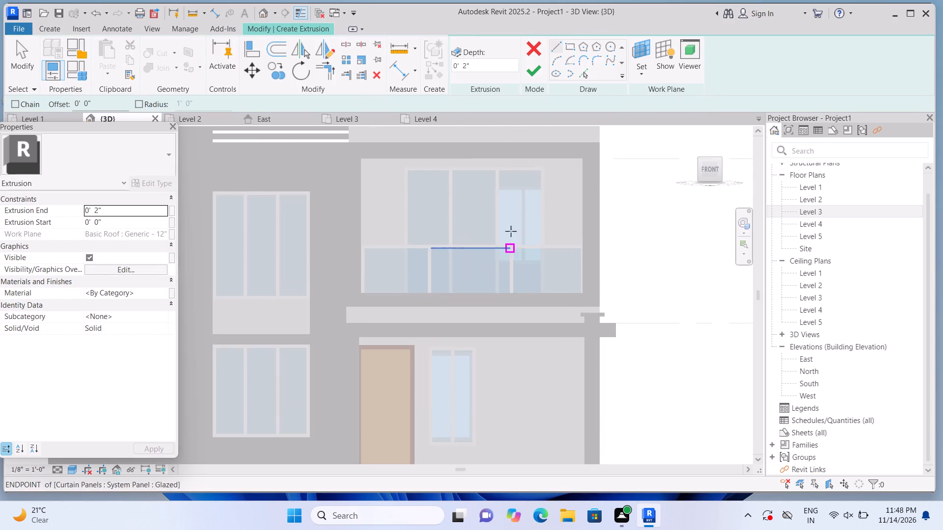
pyautogui.click(572, 40)
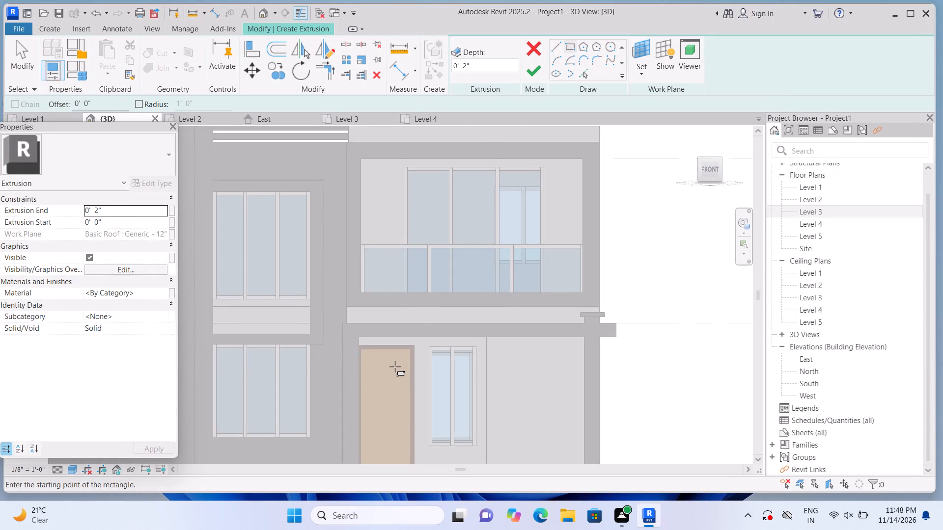
pyautogui.scroll(4, 394, 367)
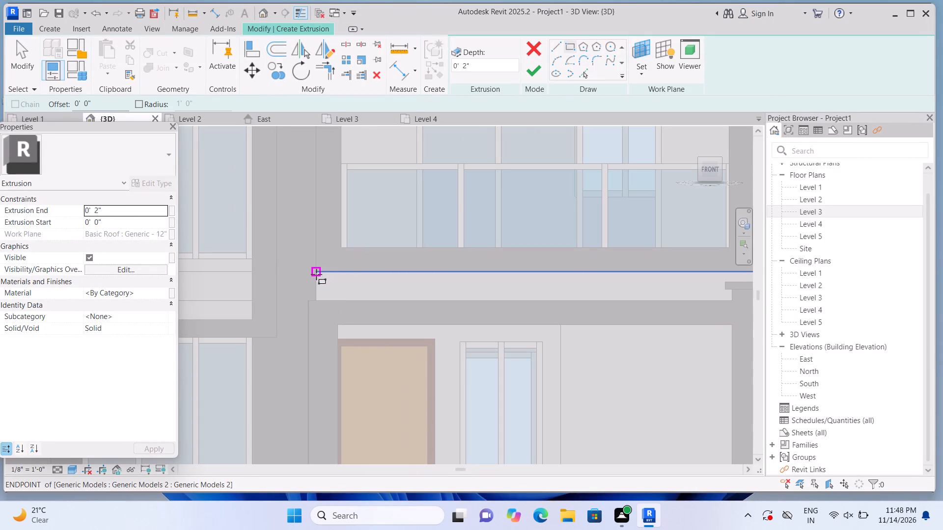
pyautogui.click(316, 274)
pyautogui.moveTo(563, 290); pyautogui.dragTo(371, 261, button='middle')
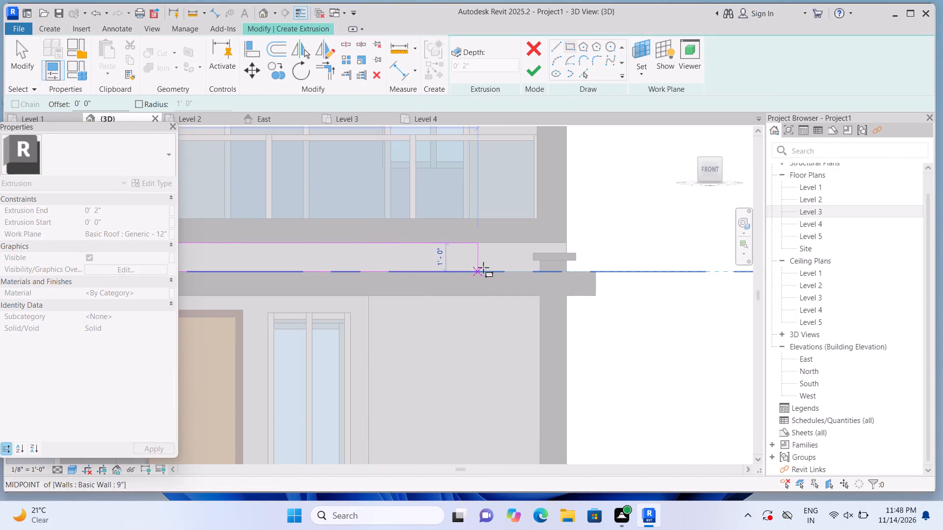
pyautogui.click(567, 270)
pyautogui.click(532, 75)
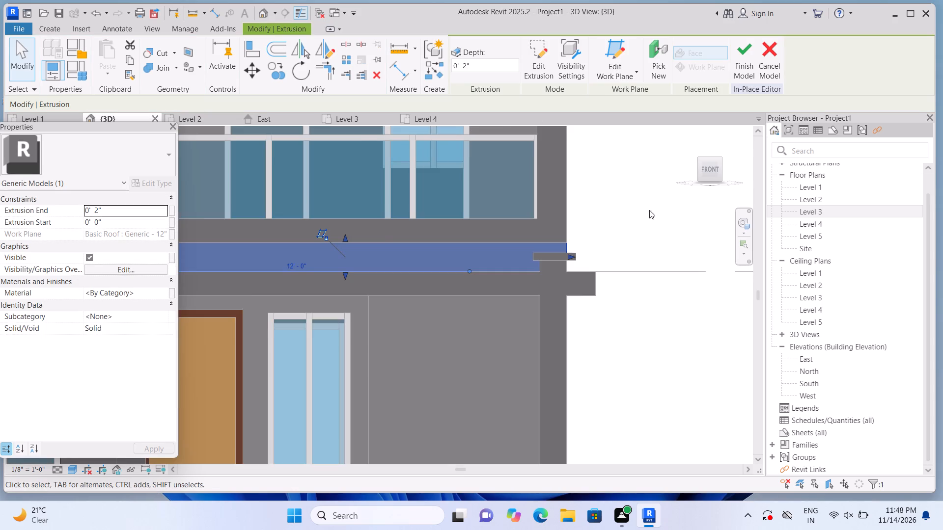
pyautogui.scroll(-2, 653, 216)
pyautogui.click(652, 221)
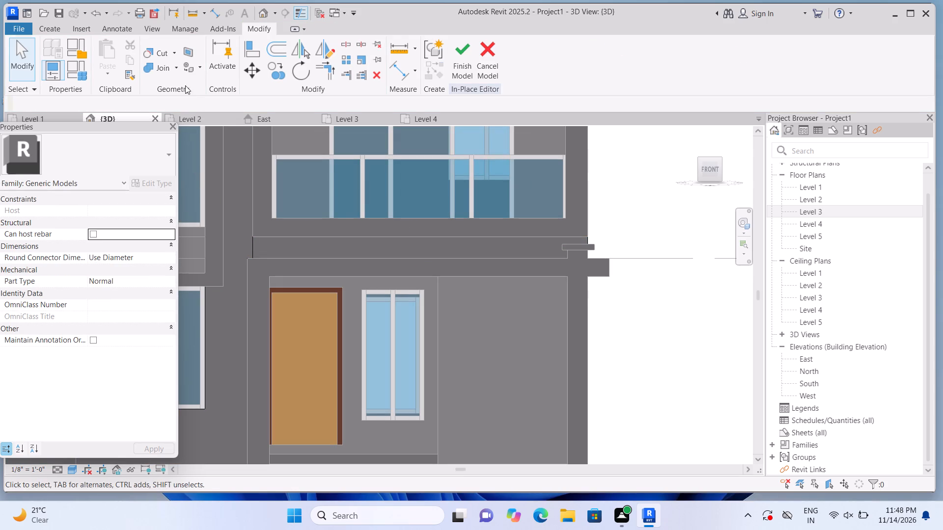
# Join the horizontal band above the entrance with the joined vertical panels next to it.
pyautogui.click(176, 67)
pyautogui.click(190, 92)
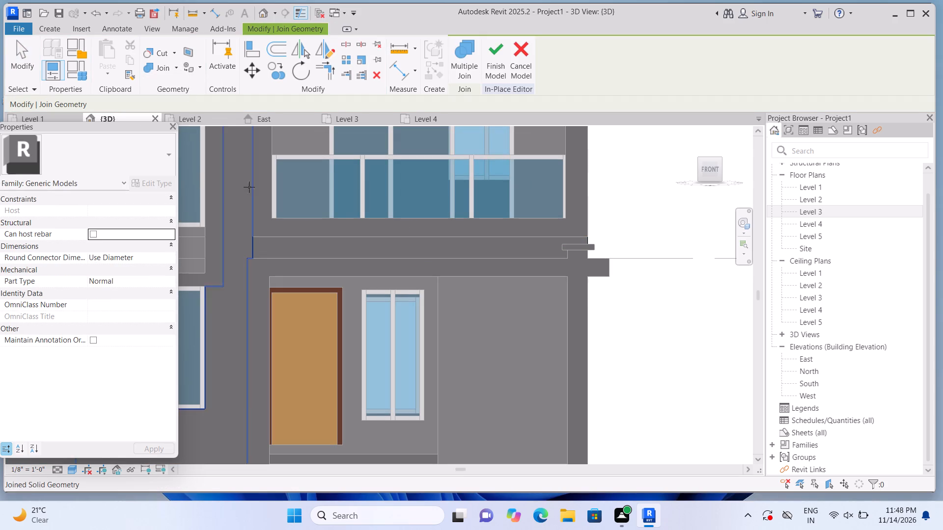
pyautogui.click(250, 210)
pyautogui.click(284, 264)
# On the front wall face between the upper and lower windows, extrude a 2" panel 5'-11" wide and about 2'-1" tall.
pyautogui.scroll(-2, 309, 264)
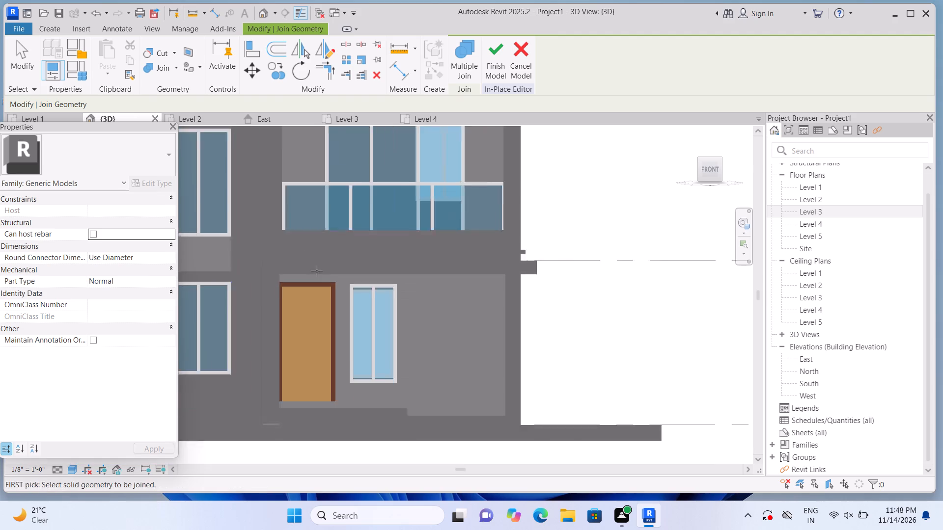
pyautogui.scroll(-1, 317, 271)
pyautogui.scroll(-1, 699, 224)
pyautogui.scroll(-2, 638, 251)
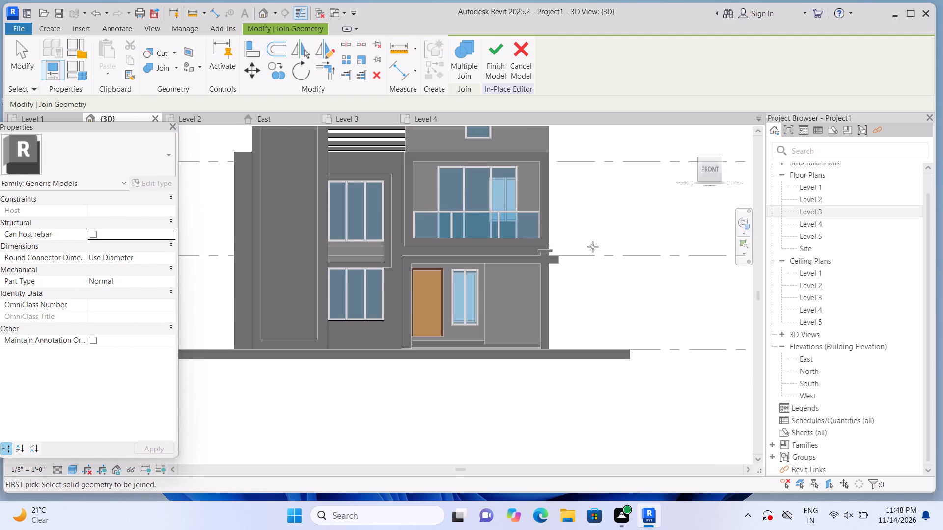
pyautogui.moveTo(590, 239); pyautogui.dragTo(616, 310, button='middle')
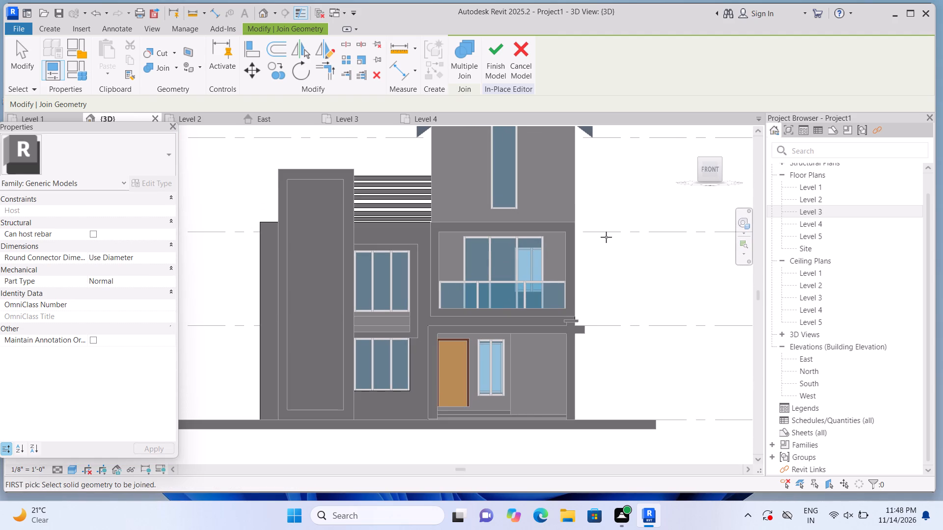
pyautogui.moveTo(607, 237); pyautogui.dragTo(619, 276, button='middle')
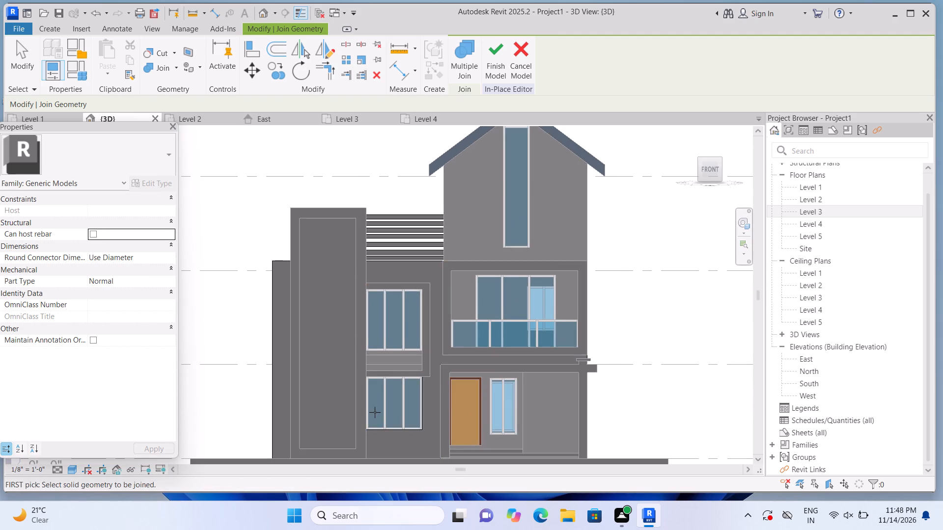
pyautogui.scroll(2, 385, 393)
pyautogui.scroll(2, 399, 330)
pyautogui.moveTo(397, 330); pyautogui.dragTo(370, 286, button='middle')
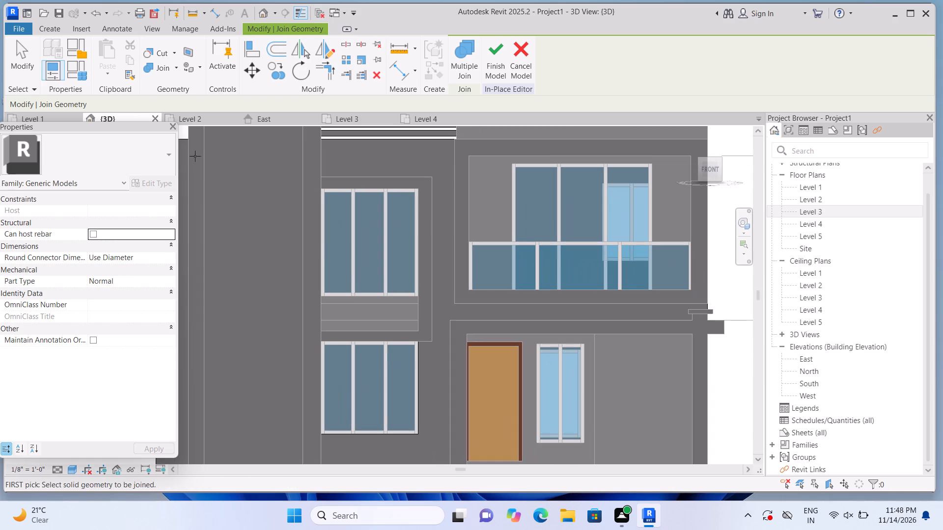
pyautogui.click(55, 26)
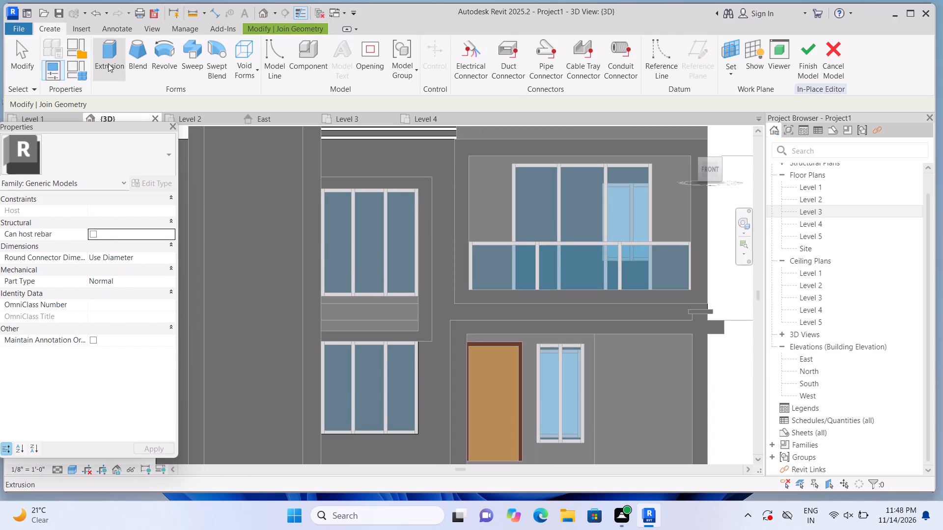
pyautogui.click(109, 63)
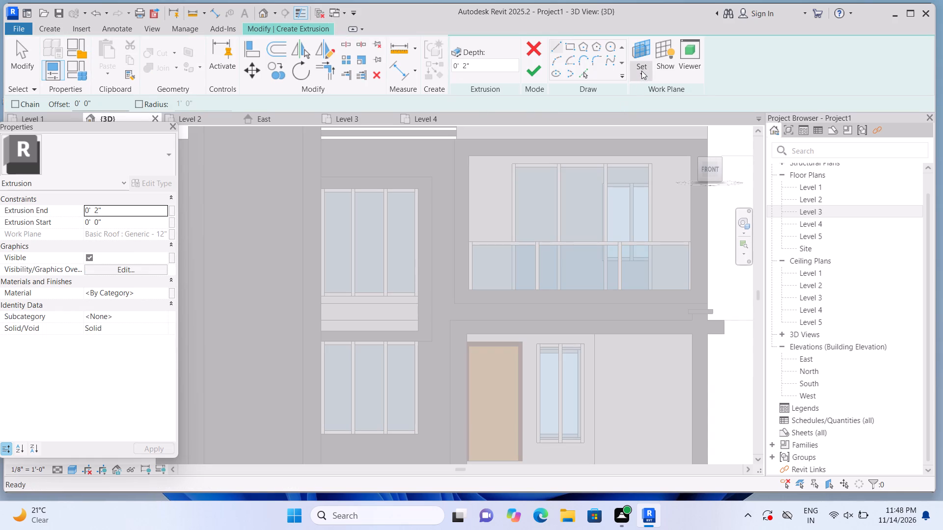
pyautogui.click(641, 71)
pyautogui.click(653, 110)
pyautogui.scroll(1, 485, 275)
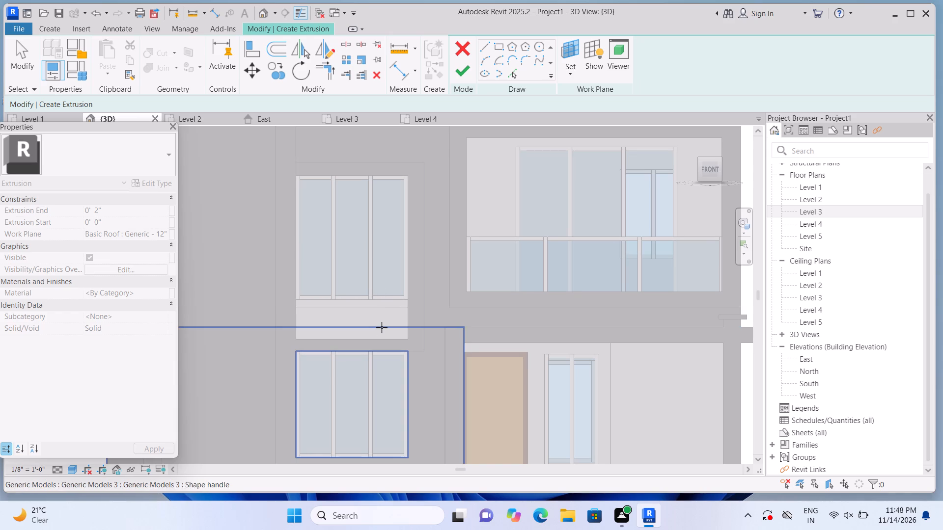
pyautogui.click(380, 314)
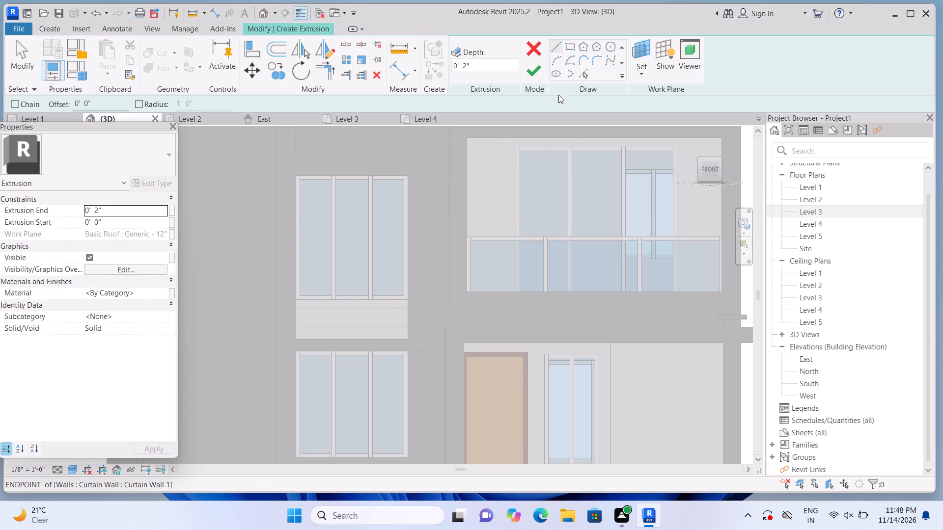
pyautogui.click(574, 46)
pyautogui.scroll(3, 418, 341)
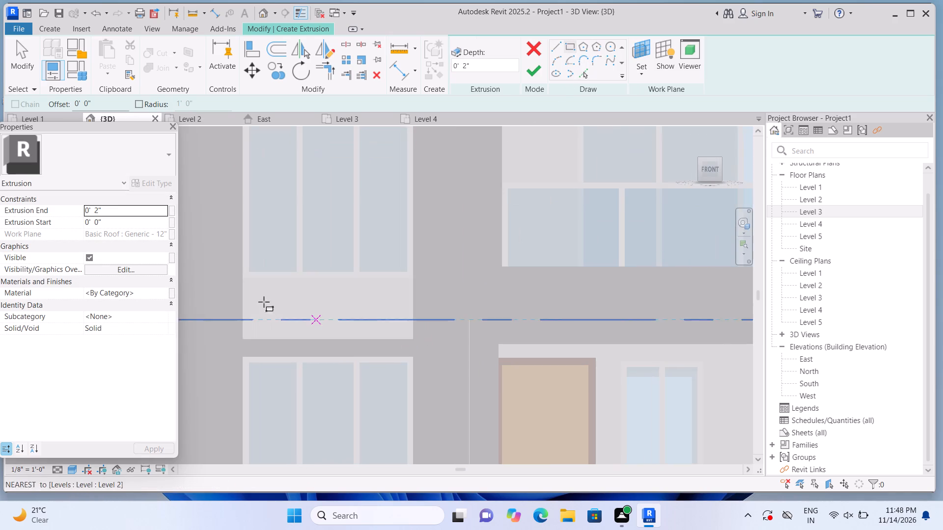
pyautogui.click(245, 279)
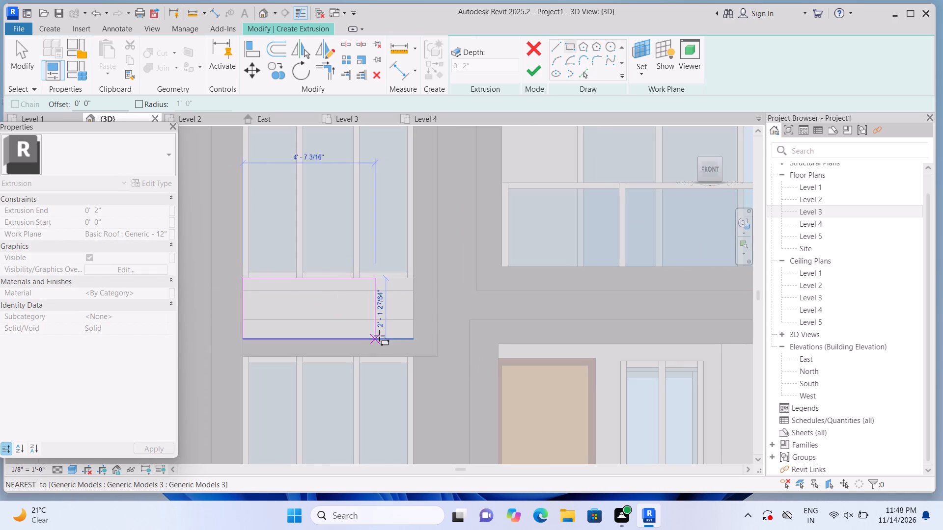
pyautogui.click(413, 340)
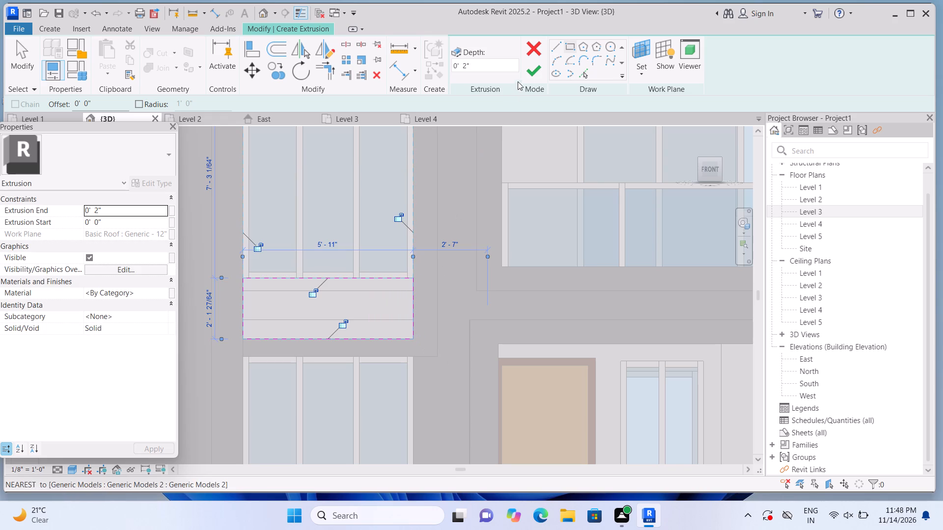
pyautogui.click(533, 73)
pyautogui.scroll(-6, 522, 241)
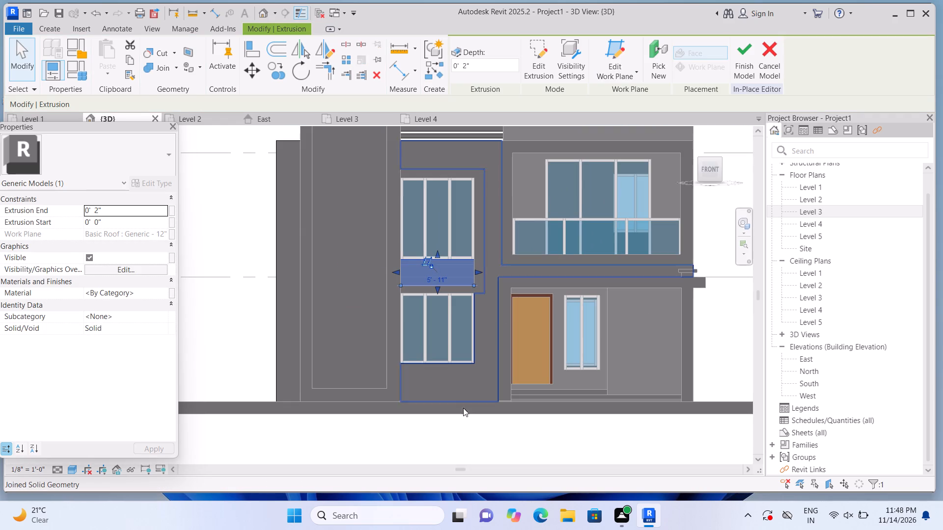
pyautogui.click(454, 430)
# Start a void extrusion on the new panel's face and sketch a horizontal groove 5'-11" wide and about 1" tall near its top.
pyautogui.scroll(1, 465, 313)
pyautogui.scroll(4, 480, 216)
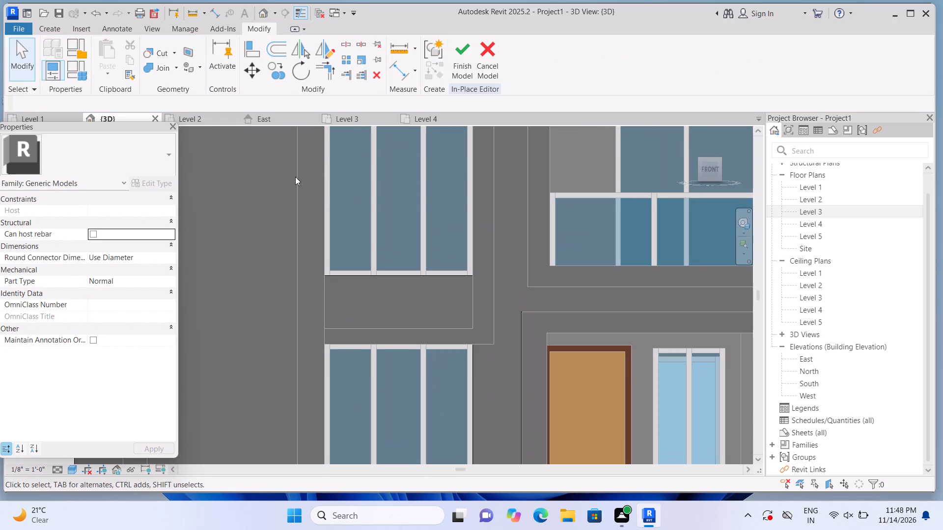
pyautogui.click(52, 28)
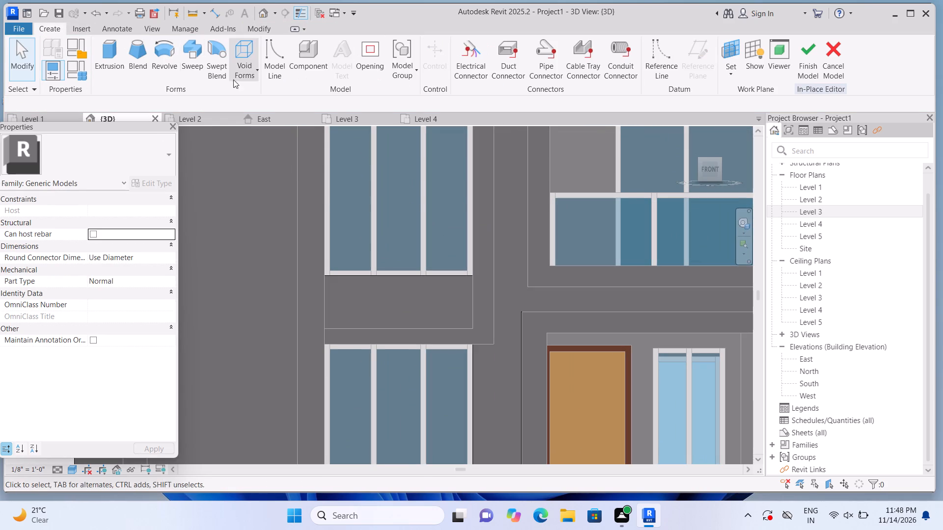
pyautogui.click(255, 66)
pyautogui.click(261, 89)
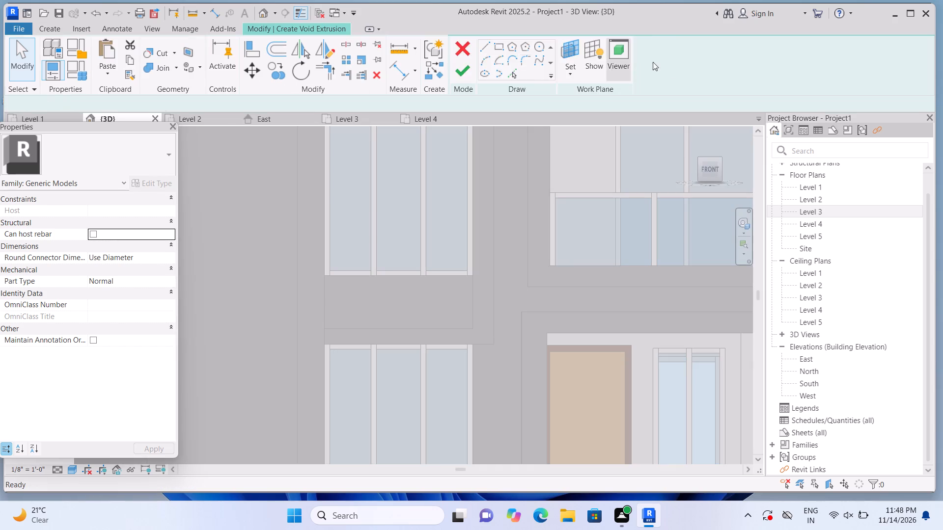
pyautogui.click(640, 75)
pyautogui.click(648, 112)
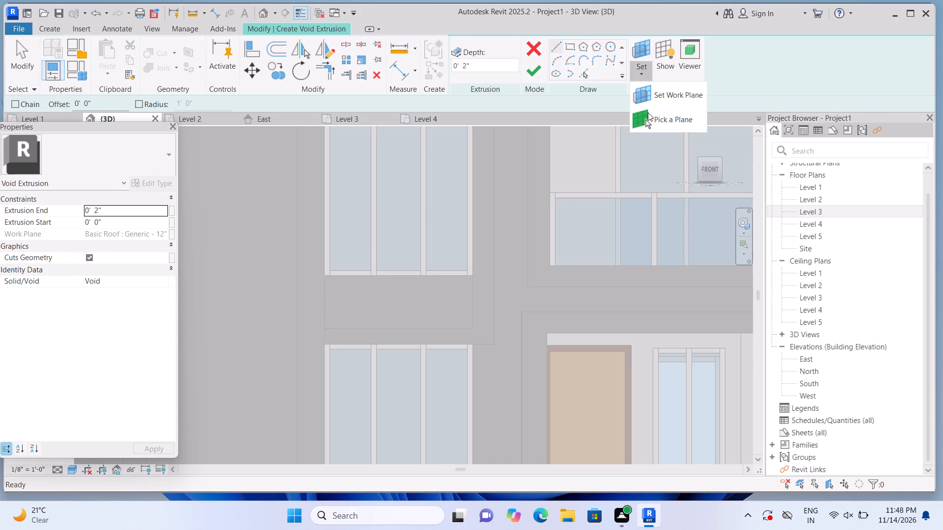
pyautogui.click(464, 285)
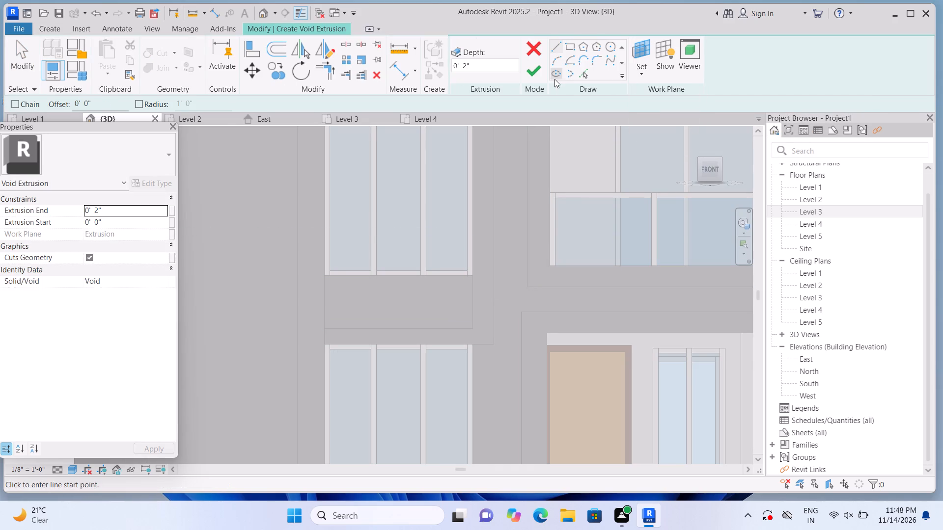
pyautogui.click(571, 43)
pyautogui.scroll(4, 320, 322)
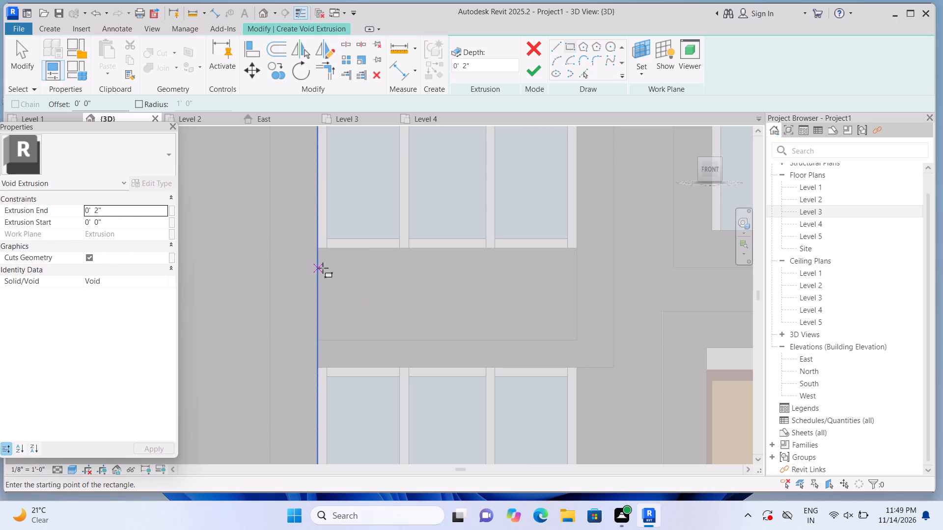
pyautogui.click(323, 269)
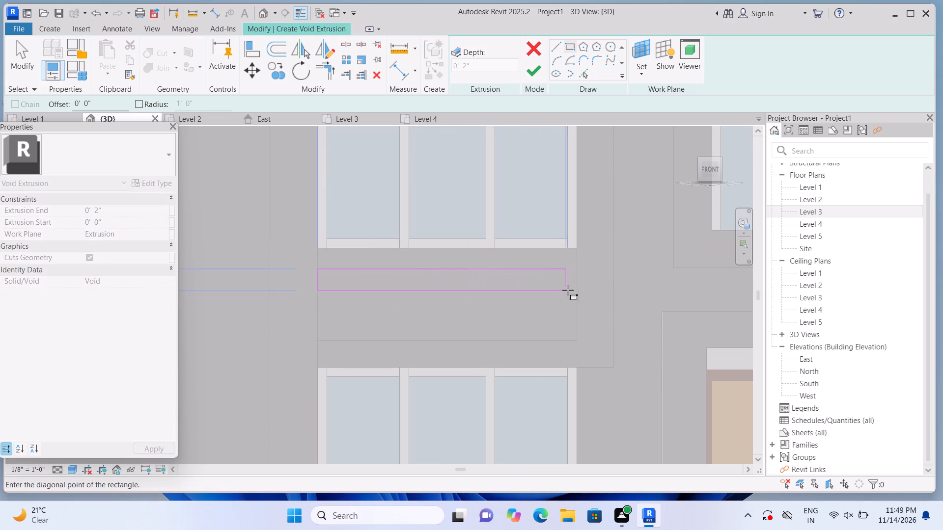
pyautogui.scroll(4, 574, 284)
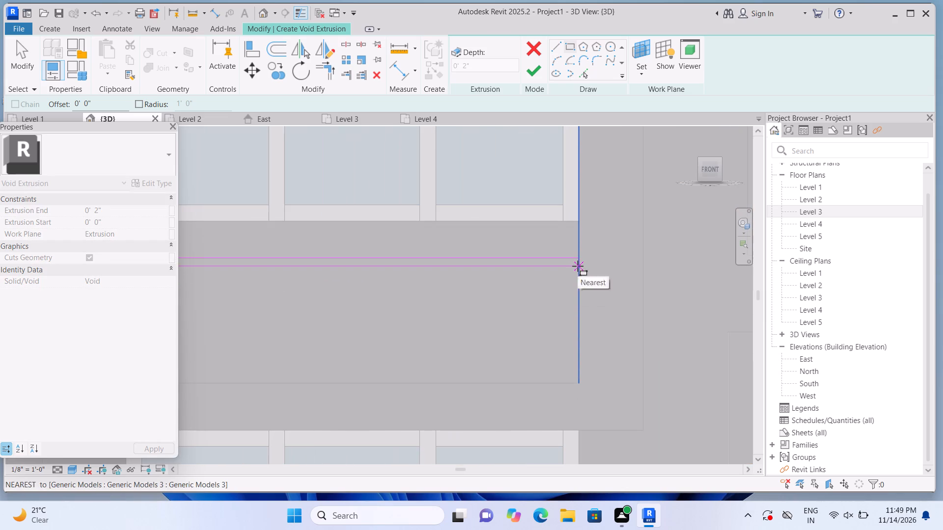
pyautogui.click(578, 264)
pyautogui.scroll(-5, 586, 255)
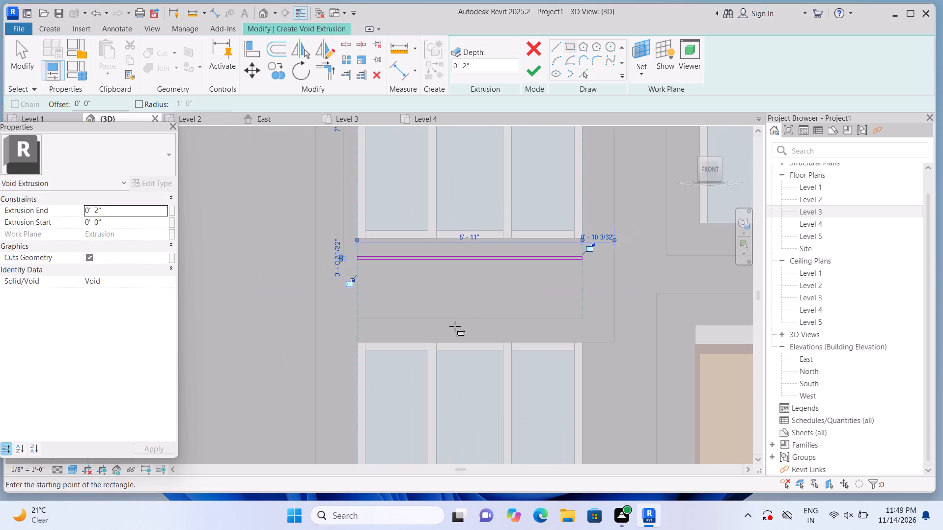
pyautogui.press('Escape')
# Sketch a second thin horizontal groove rectangle across the panel's full width, just below the first groove.
pyautogui.scroll(4, 386, 283)
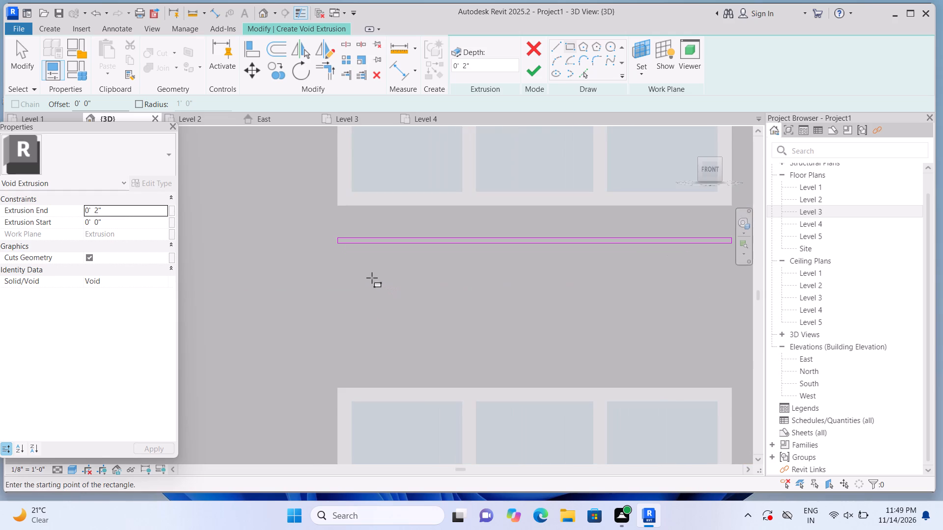
pyautogui.click(339, 266)
pyautogui.moveTo(559, 298); pyautogui.dragTo(555, 296, button='middle')
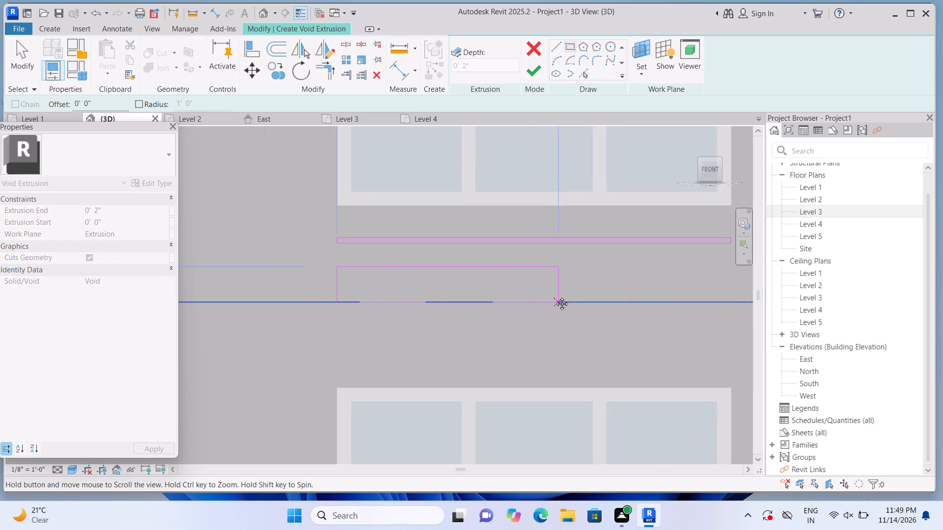
pyautogui.moveTo(555, 296); pyautogui.dragTo(430, 276, button='middle')
pyautogui.scroll(2, 598, 259)
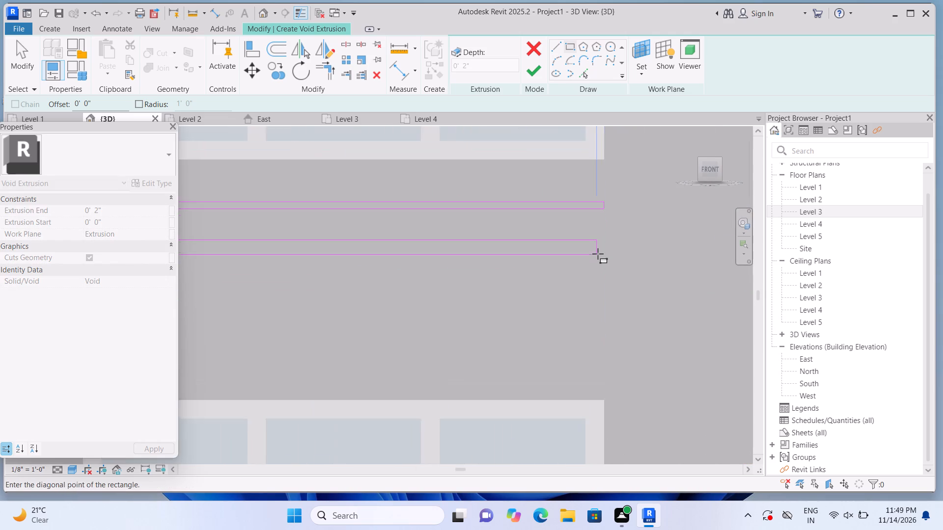
pyautogui.scroll(3, 598, 254)
pyautogui.click(604, 240)
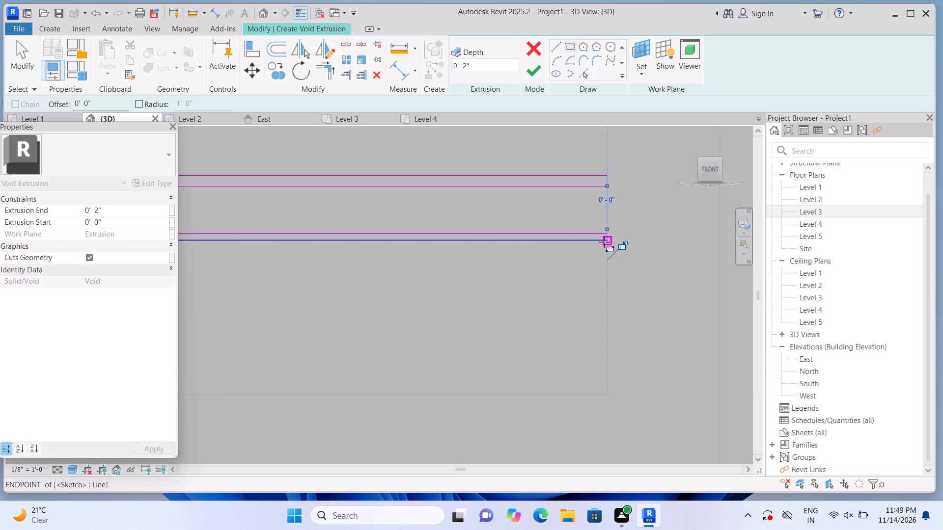
pyautogui.press('Escape')
# Sketch a third thin horizontal groove rectangle across the panel's full width, below the second and just above Level 2.
pyautogui.scroll(-6, 606, 248)
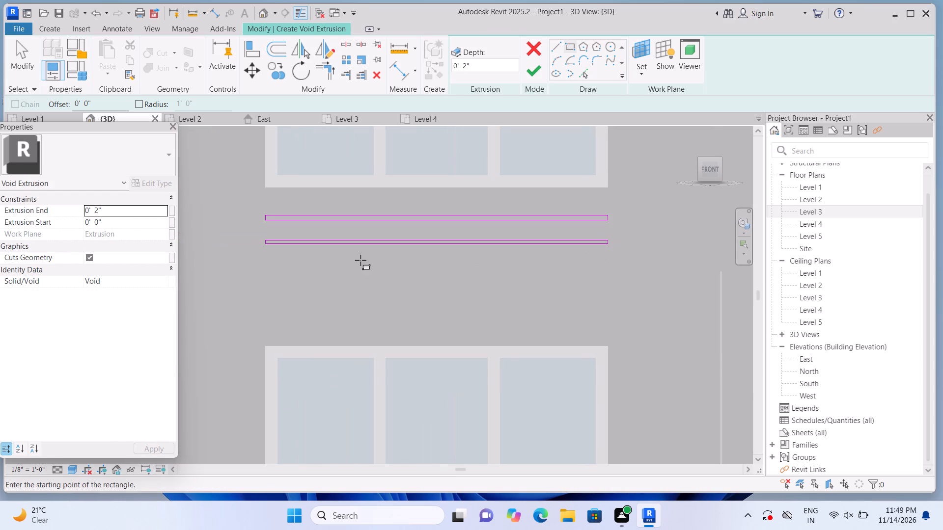
pyautogui.scroll(1, 280, 265)
pyautogui.click(266, 260)
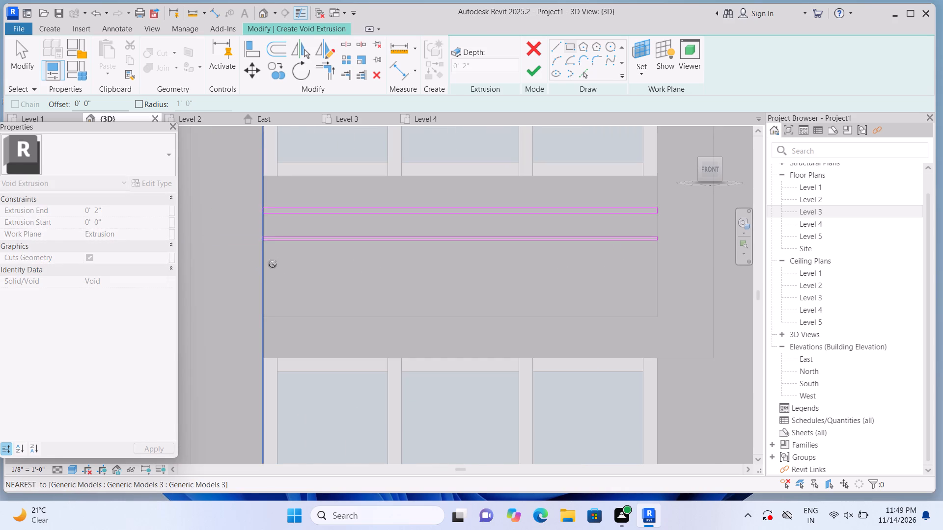
pyautogui.scroll(3, 576, 287)
pyautogui.moveTo(568, 283); pyautogui.dragTo(537, 285, button='middle')
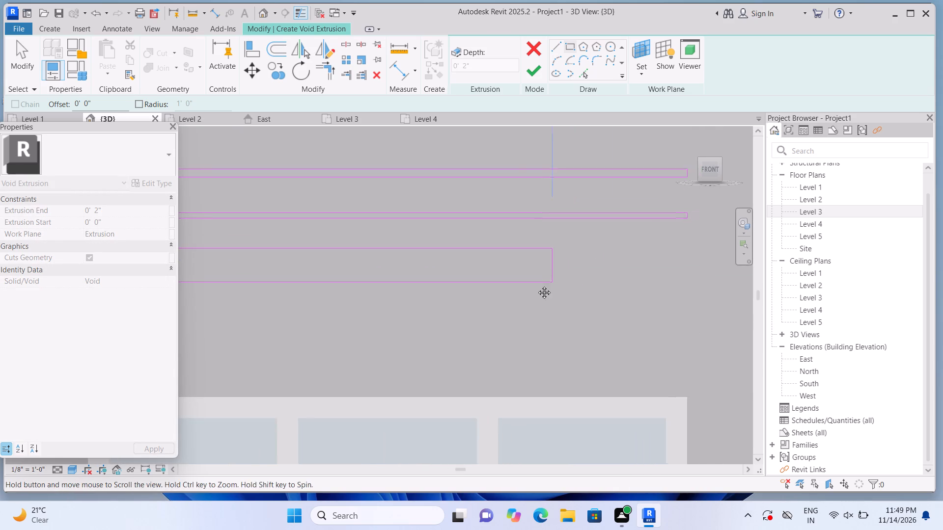
pyautogui.moveTo(537, 285); pyautogui.dragTo(511, 285, button='middle')
pyautogui.scroll(1, 512, 283)
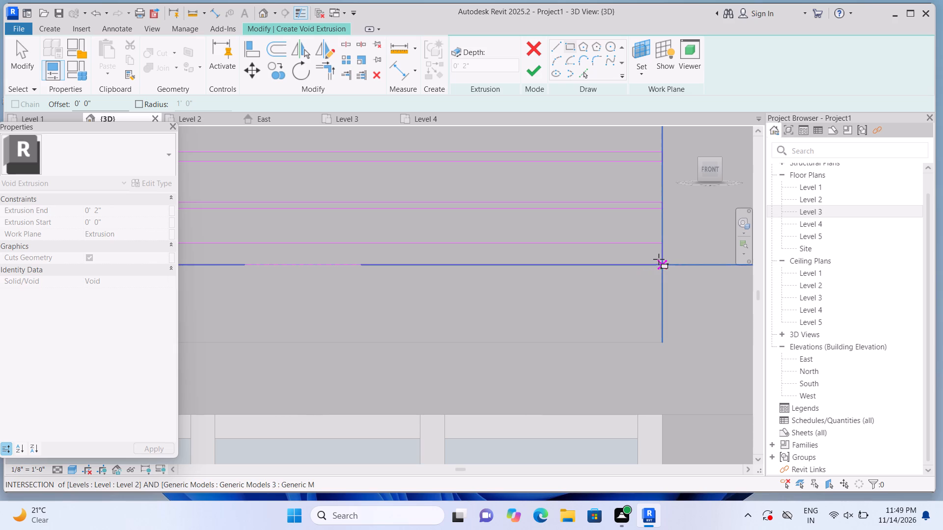
pyautogui.click(658, 248)
pyautogui.press('Escape')
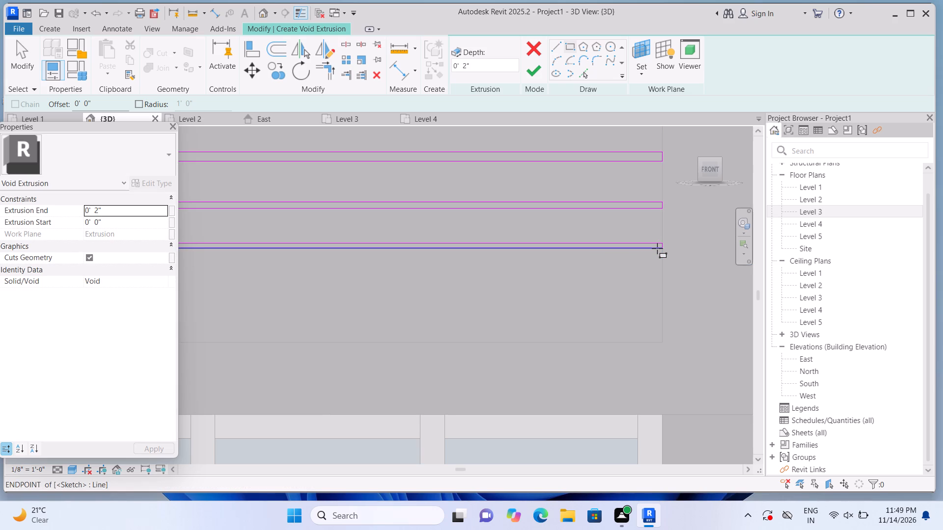
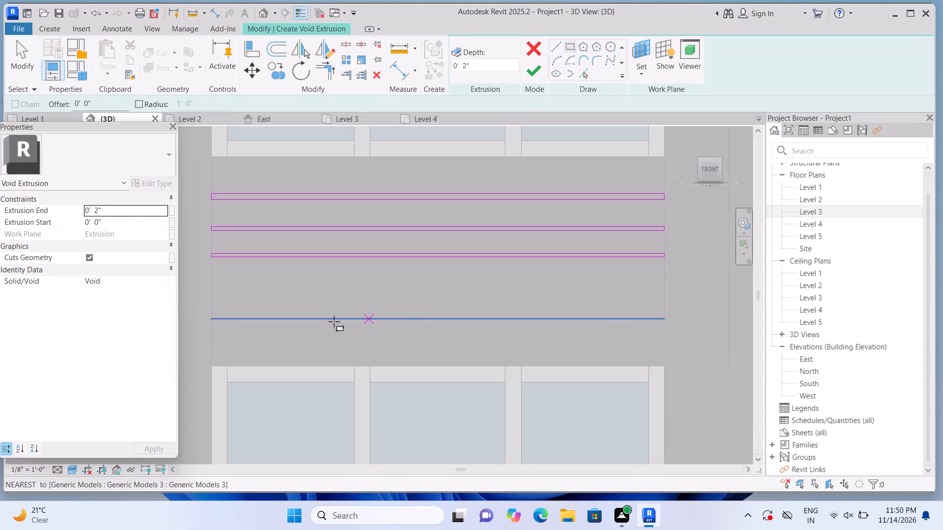
# Sketch a fourth thin horizontal rectangle across the full width of the panel, below the three existing strips.
pyautogui.scroll(-1, 354, 288)
pyautogui.scroll(2, 235, 299)
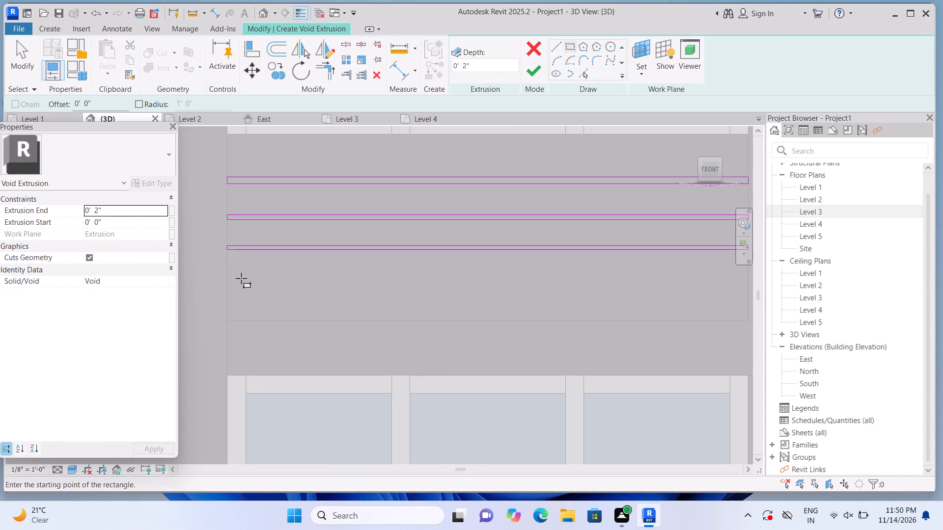
pyautogui.click(229, 275)
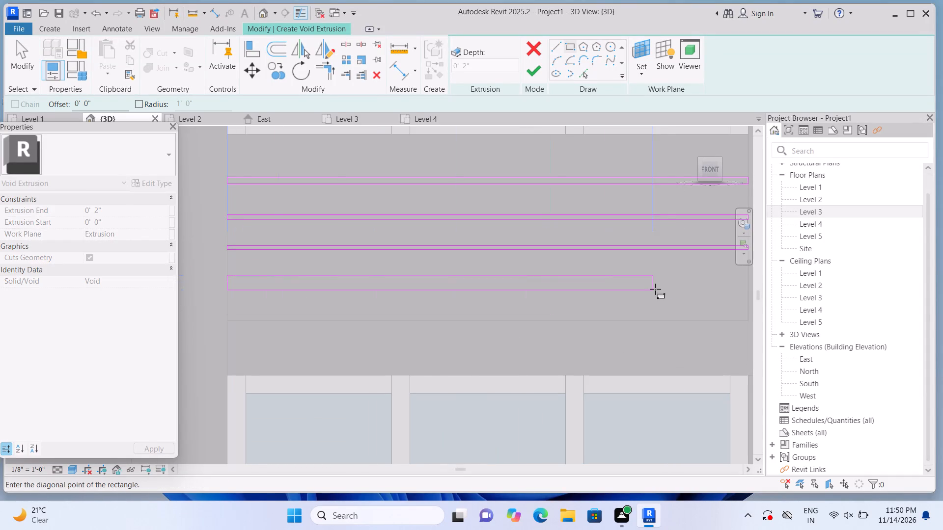
pyautogui.scroll(-3, 618, 318)
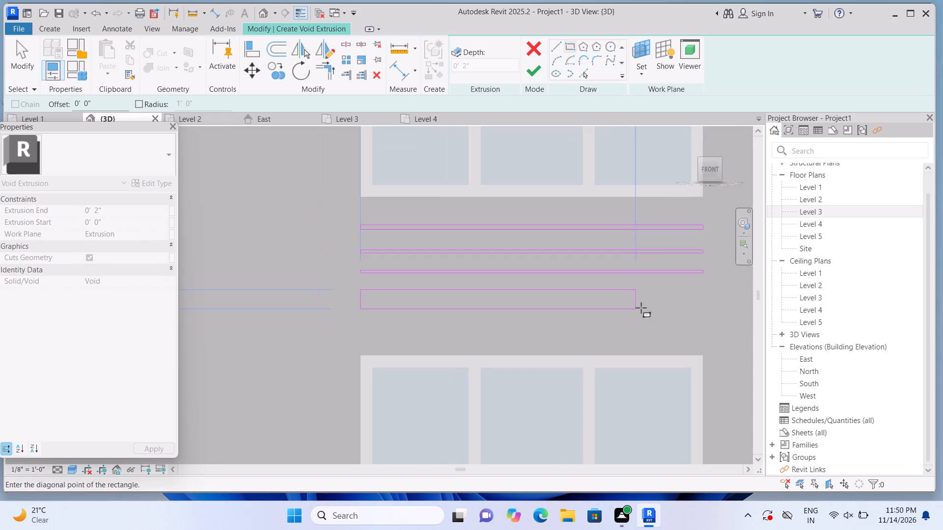
pyautogui.scroll(3, 769, 325)
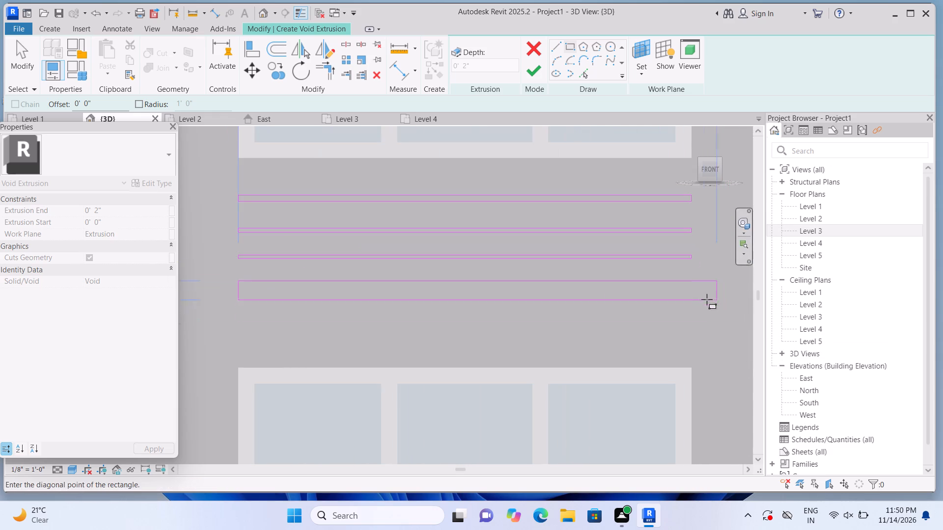
pyautogui.scroll(2, 698, 294)
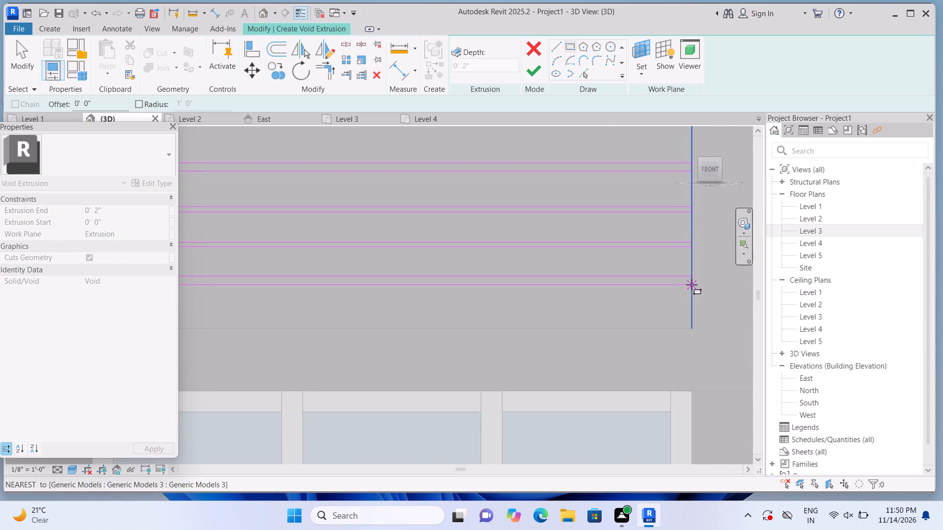
pyautogui.click(692, 283)
pyautogui.press('Escape')
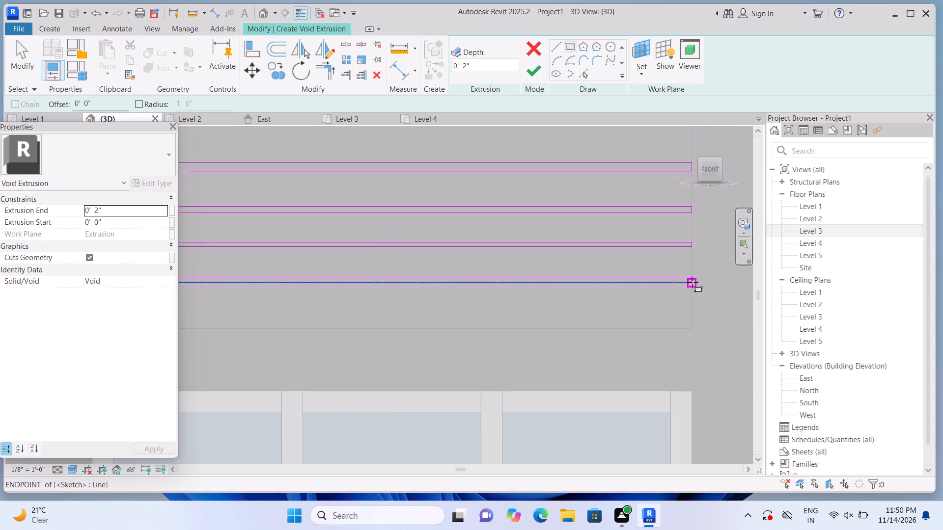
# Sketch a fifth thin horizontal rectangle across the full panel width, just below the fourth strip.
pyautogui.scroll(-4, 693, 282)
pyautogui.scroll(6, 493, 307)
pyautogui.scroll(1, 317, 291)
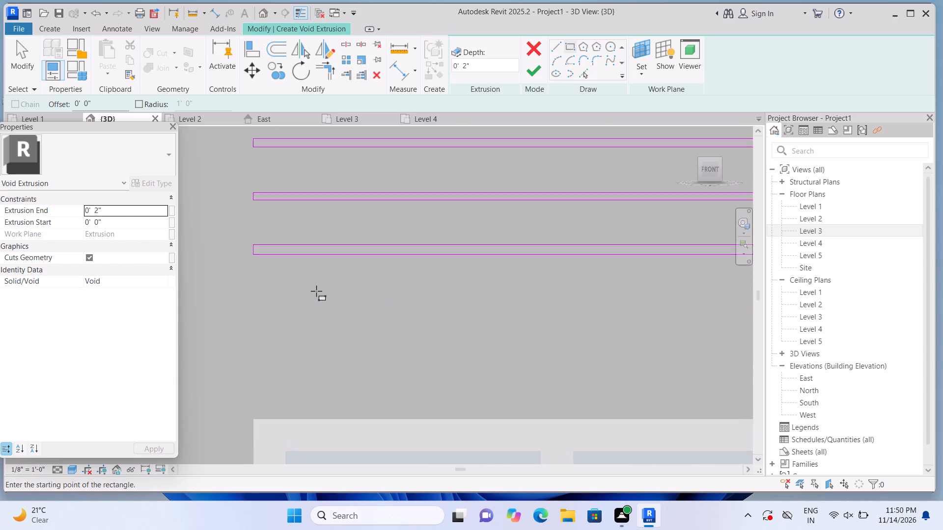
pyautogui.scroll(1, 316, 291)
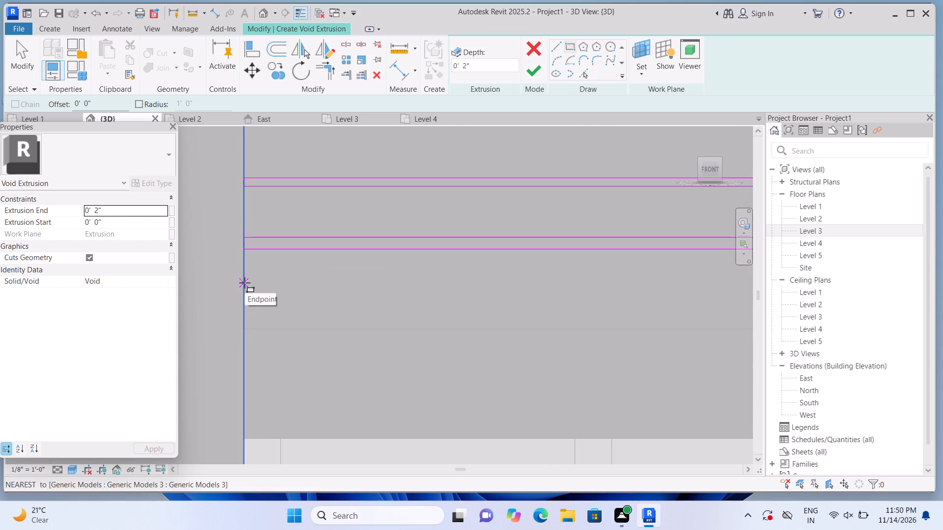
pyautogui.click(245, 283)
pyautogui.moveTo(672, 302); pyautogui.dragTo(517, 303, button='middle')
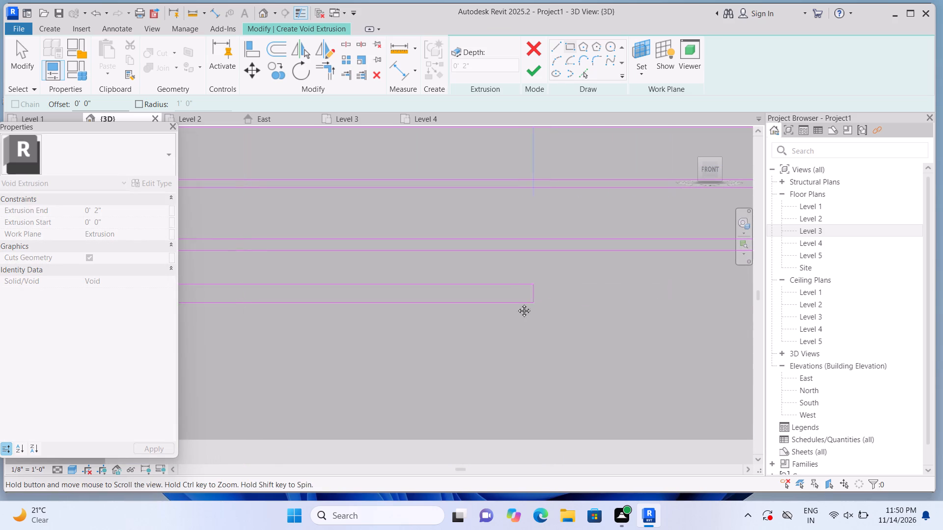
pyautogui.moveTo(517, 303); pyautogui.dragTo(477, 310, button='middle')
pyautogui.scroll(-3, 480, 310)
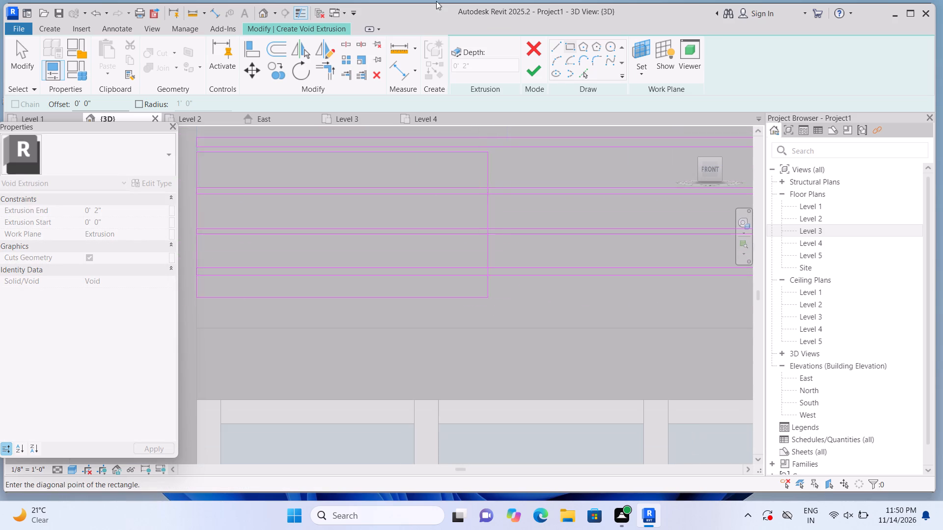
pyautogui.scroll(-3, 569, 169)
pyautogui.moveTo(637, 270); pyautogui.dragTo(511, 267, button='middle')
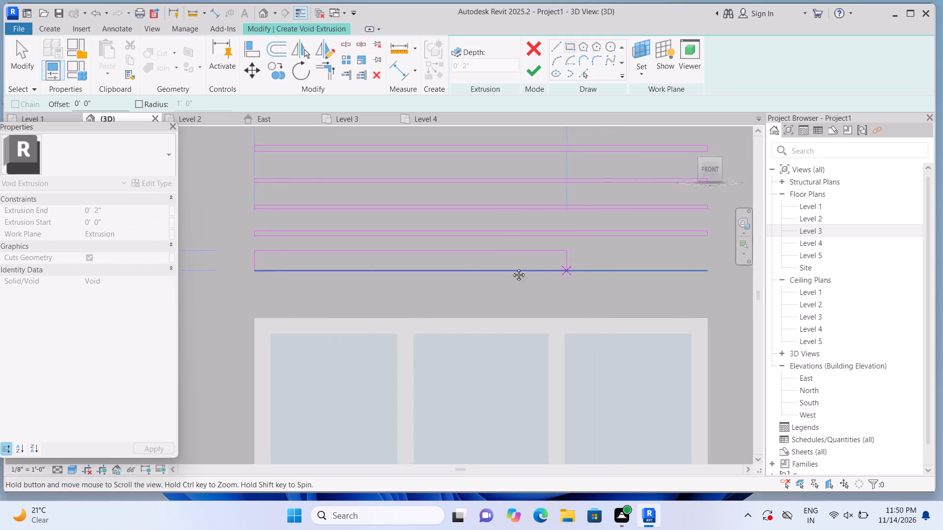
pyautogui.moveTo(511, 267); pyautogui.dragTo(430, 265, button='middle')
pyautogui.scroll(6, 560, 269)
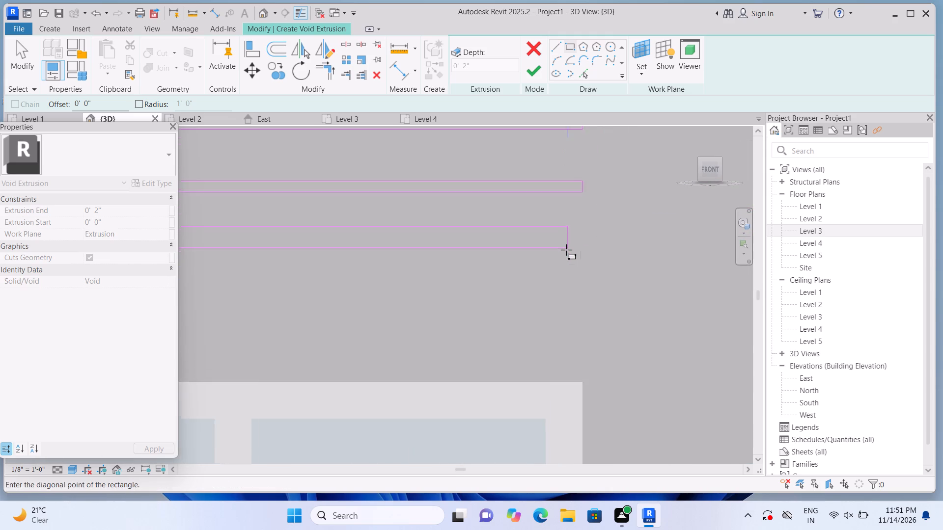
pyautogui.scroll(1, 566, 250)
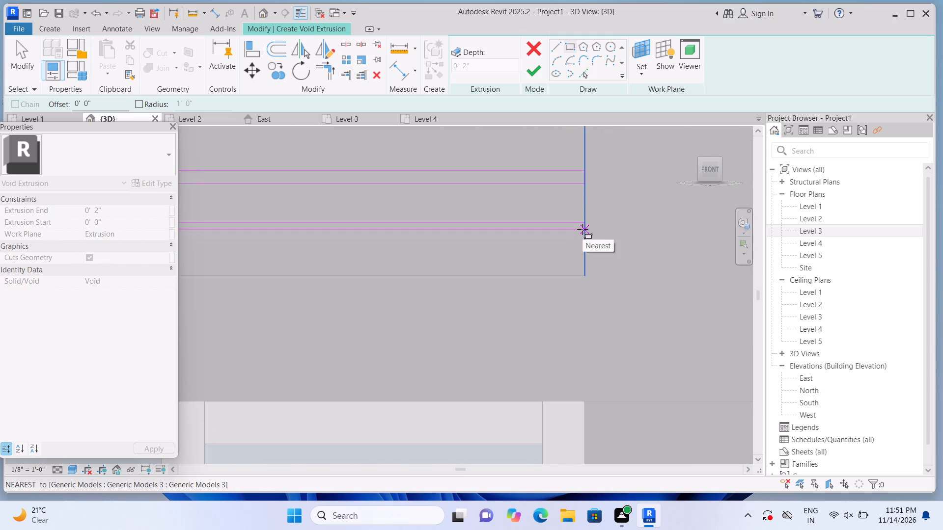
pyautogui.click(582, 229)
pyautogui.press('Escape')
# Finish the sketch to create the void extrusion from the five horizontal strips.
pyautogui.scroll(-3, 582, 230)
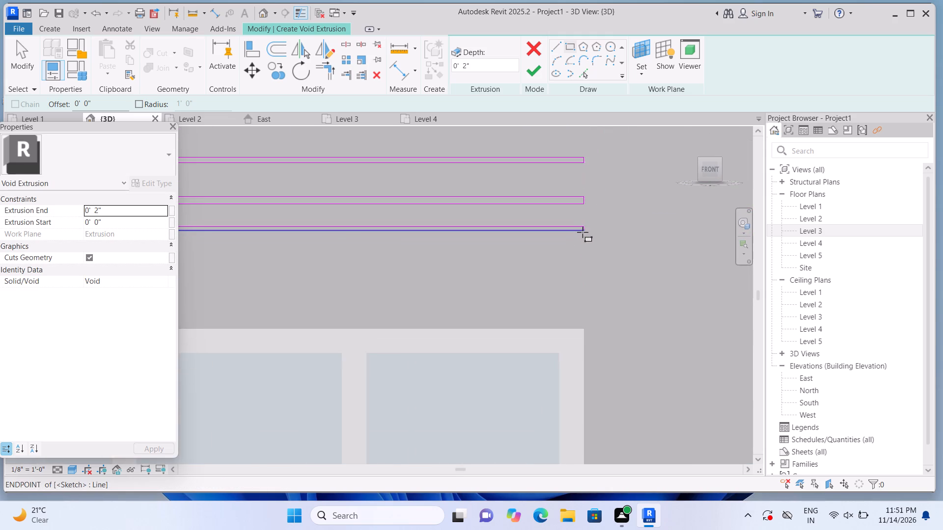
pyautogui.scroll(-6, 582, 232)
pyautogui.moveTo(614, 235); pyautogui.dragTo(589, 311, button='middle')
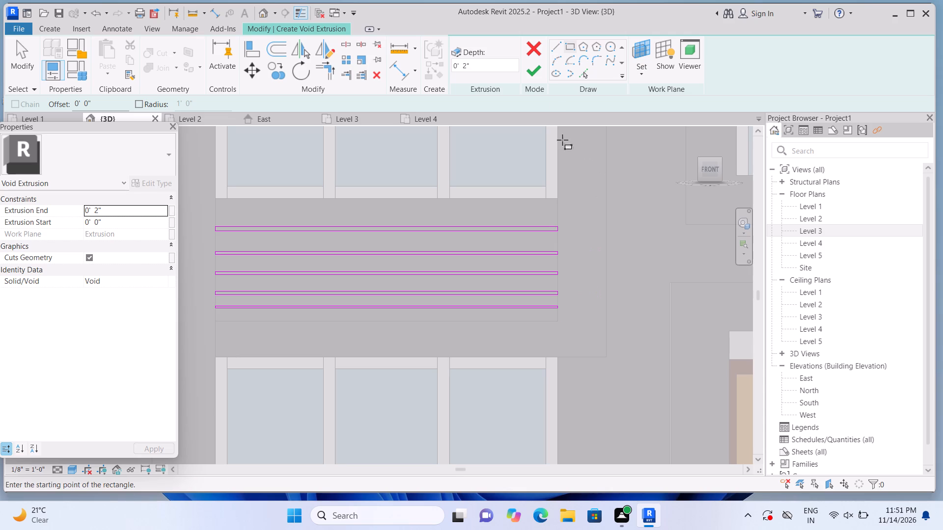
pyautogui.click(539, 72)
pyautogui.scroll(-1, 562, 148)
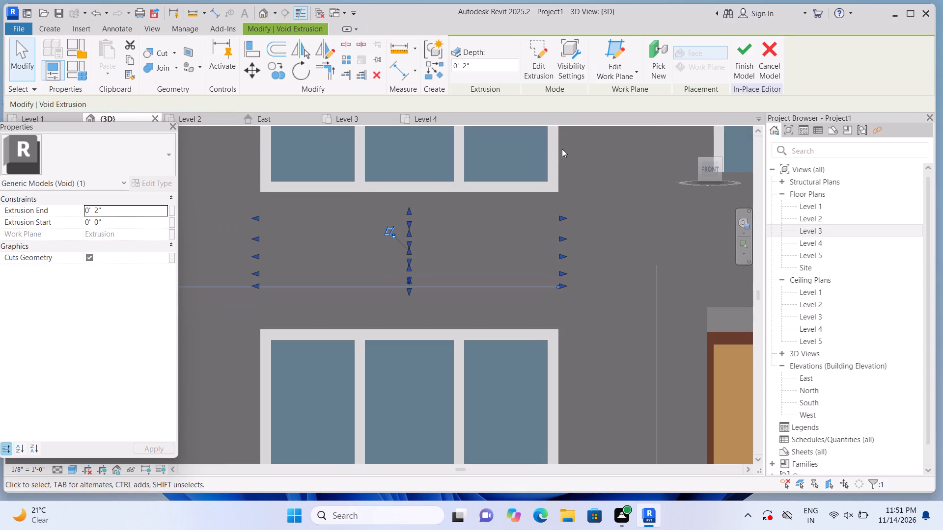
# Set the horizontal-groove void's Extrusion End to 1" and deselect it.
pyautogui.click(149, 211)
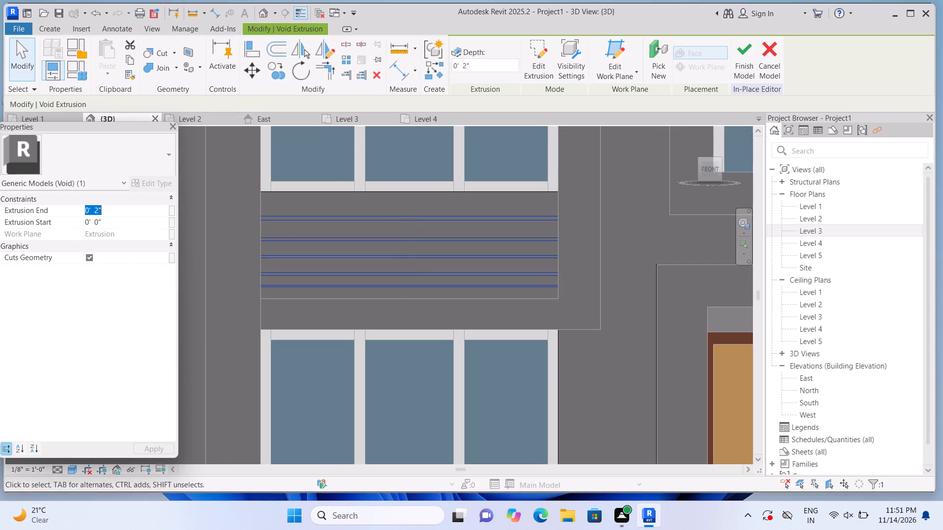
pyautogui.press('BackSpace')
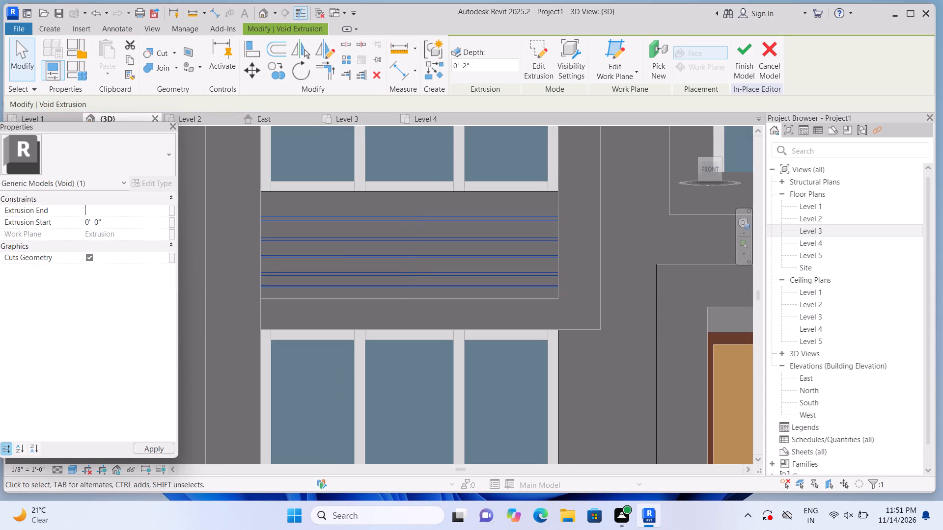
pyautogui.write('1"')
pyautogui.press('Return')
pyautogui.scroll(-6, 311, 238)
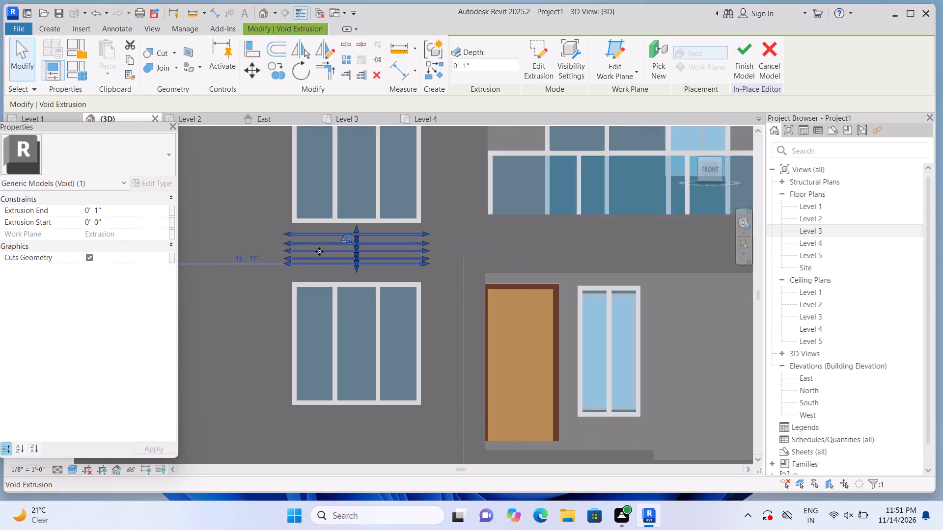
pyautogui.scroll(-4, 319, 251)
pyautogui.click(450, 438)
# Start another void extrusion and pick the front face of the panel between the upper and lower windows as work plane.
pyautogui.scroll(2, 359, 235)
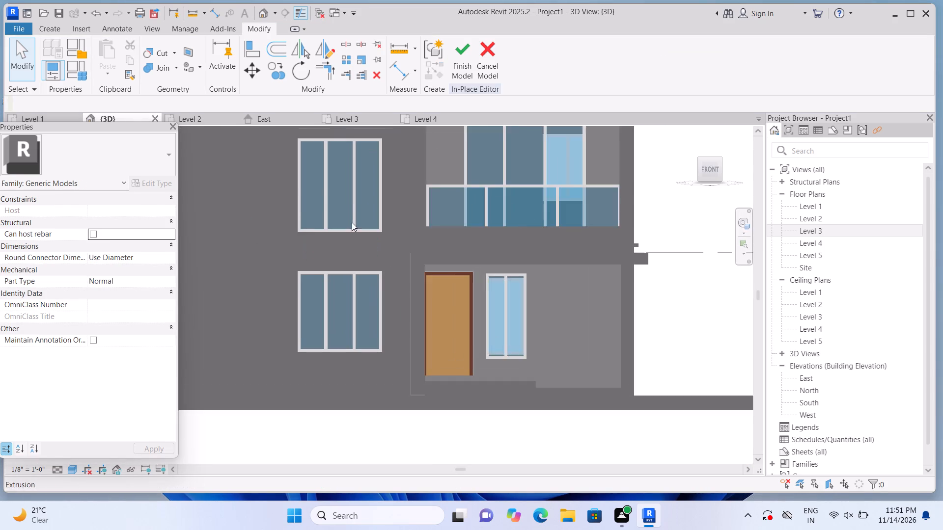
pyautogui.scroll(7, 352, 222)
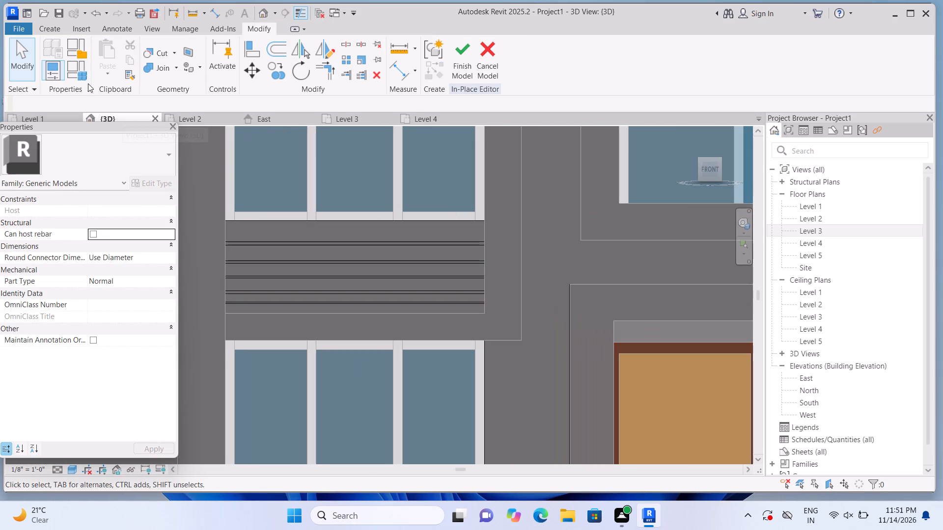
pyautogui.click(51, 30)
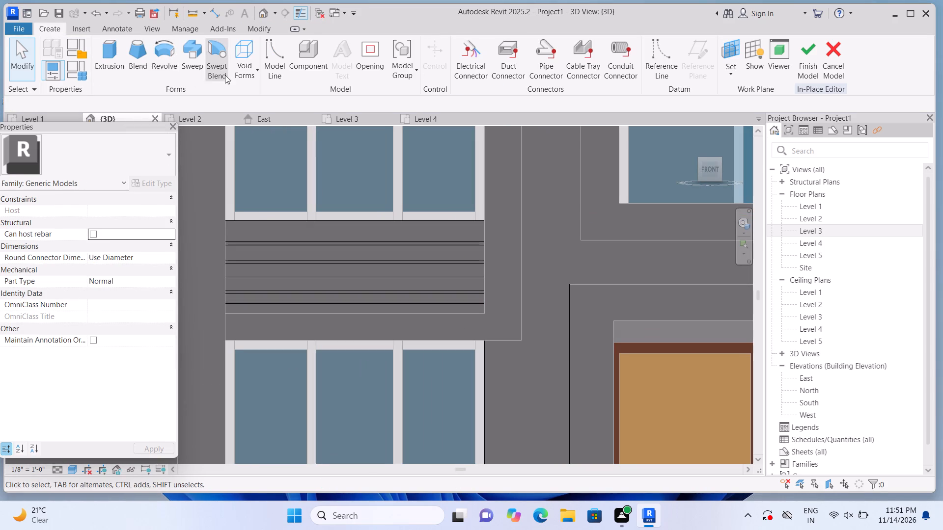
pyautogui.click(256, 68)
pyautogui.click(263, 90)
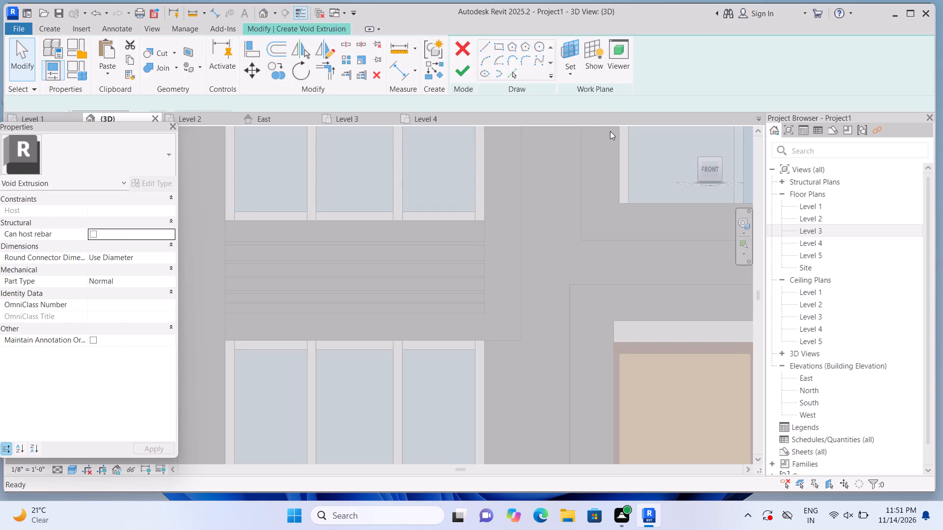
pyautogui.click(641, 74)
pyautogui.click(652, 115)
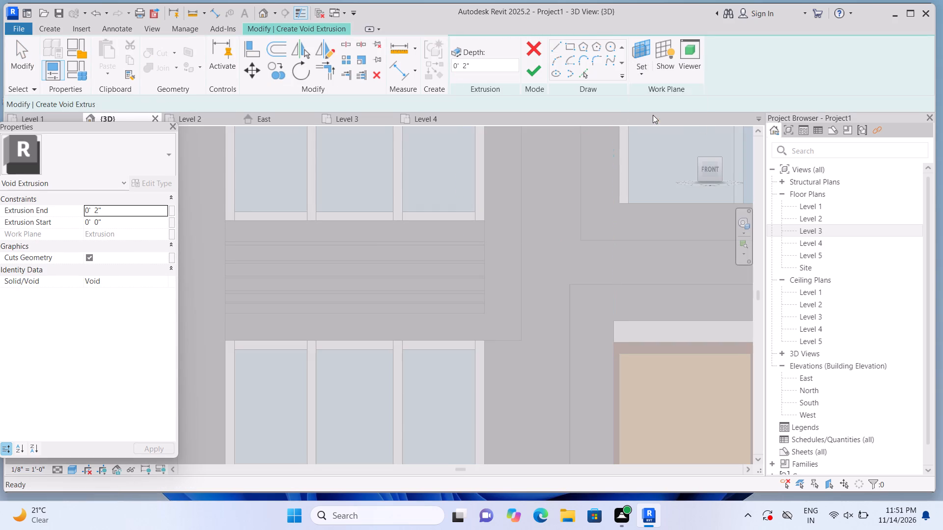
pyautogui.scroll(-5, 652, 111)
pyautogui.scroll(2, 479, 223)
pyautogui.click(461, 228)
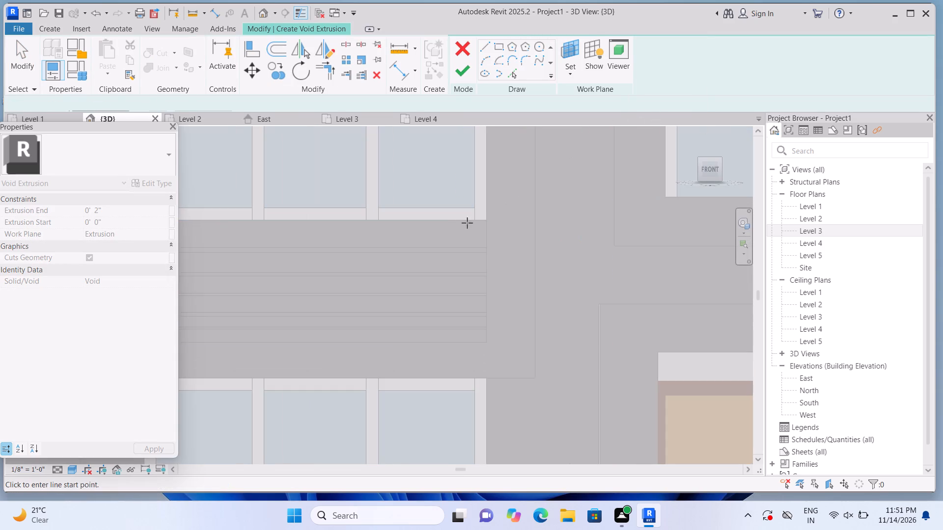
# Sketch a thin vertical rectangle near the panel's left end, from its top edge down to the lower edge line.
pyautogui.click(567, 42)
pyautogui.moveTo(490, 228); pyautogui.dragTo(622, 217, button='middle')
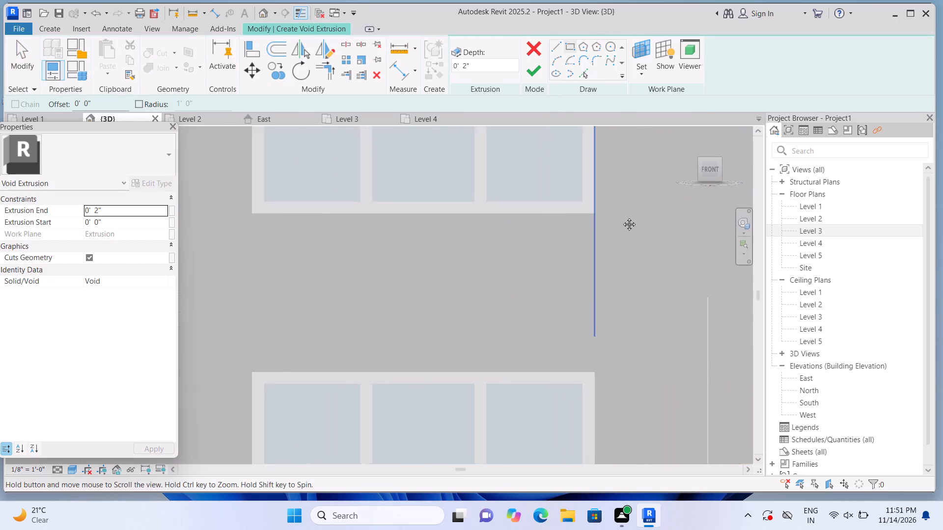
pyautogui.moveTo(622, 217); pyautogui.dragTo(628, 216, button='middle')
pyautogui.click(328, 208)
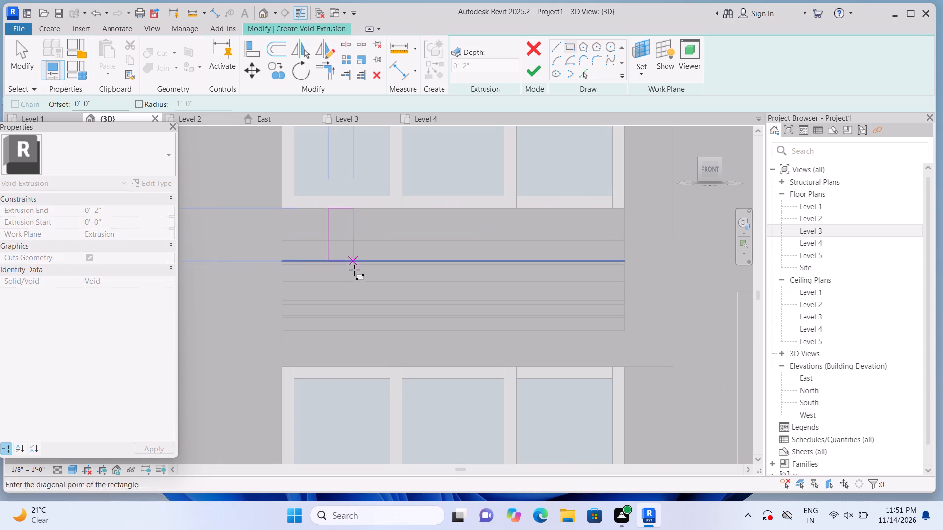
pyautogui.scroll(3, 352, 307)
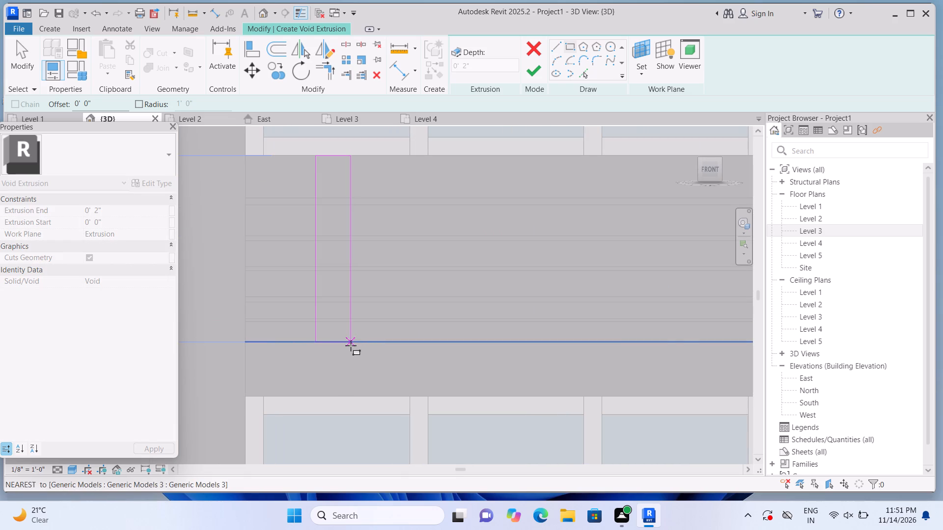
pyautogui.click(323, 344)
pyautogui.press('Escape')
# Sketch two more thin vertical rectangles of the same full height, spaced along the panel to the right of the first.
pyautogui.scroll(-1, 387, 318)
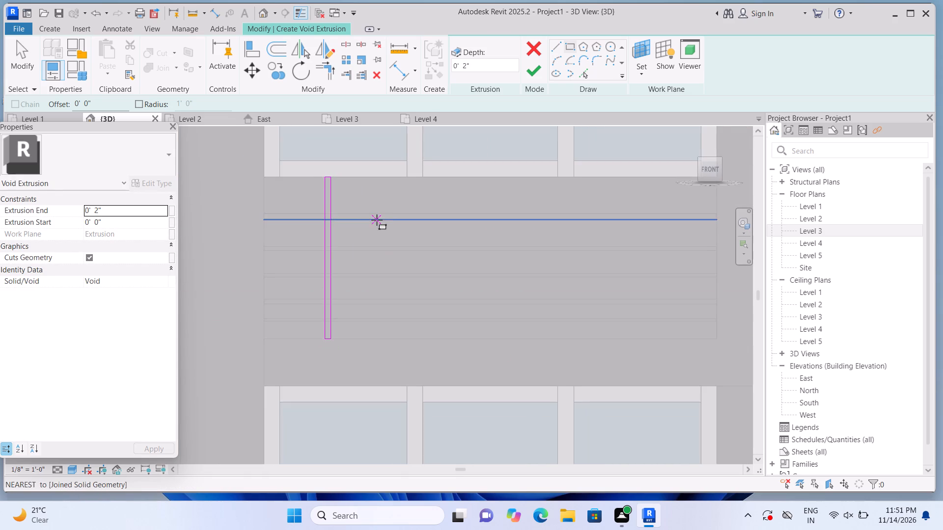
pyautogui.scroll(1, 377, 219)
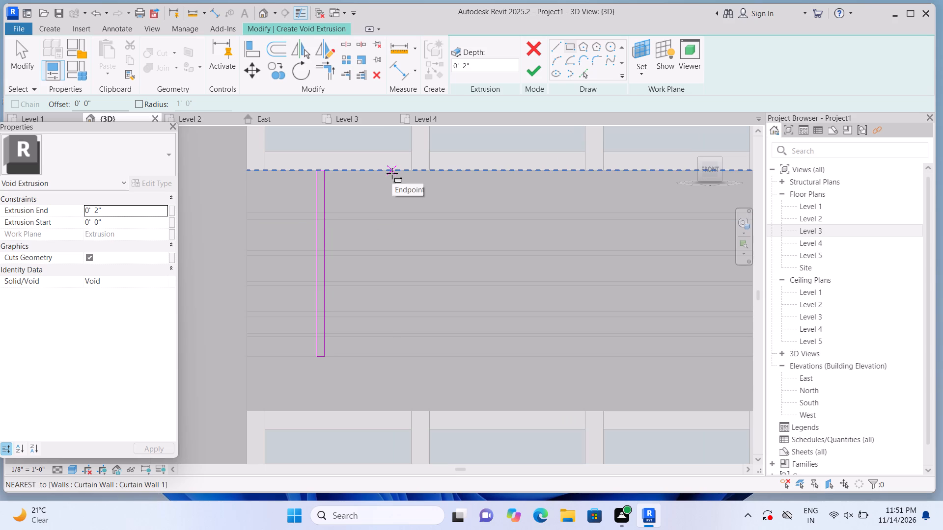
pyautogui.click(392, 173)
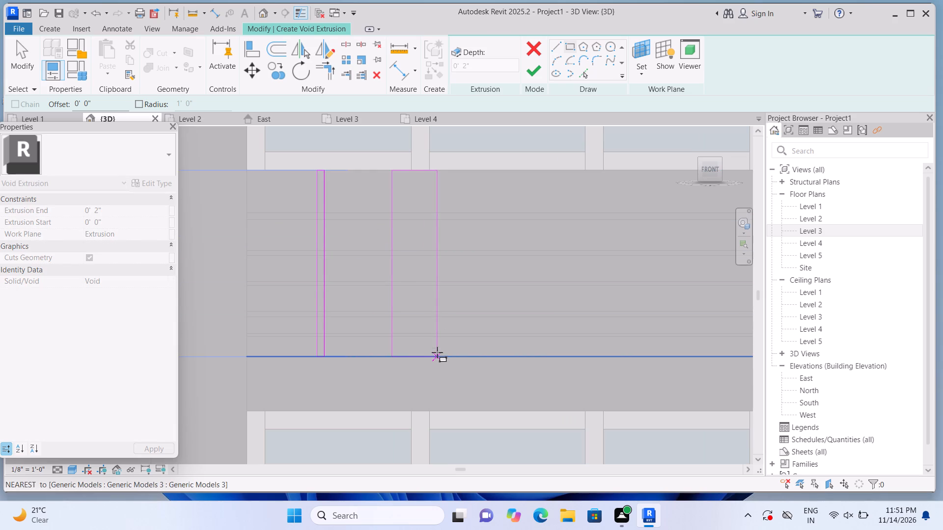
pyautogui.click(400, 355)
pyautogui.press('Escape')
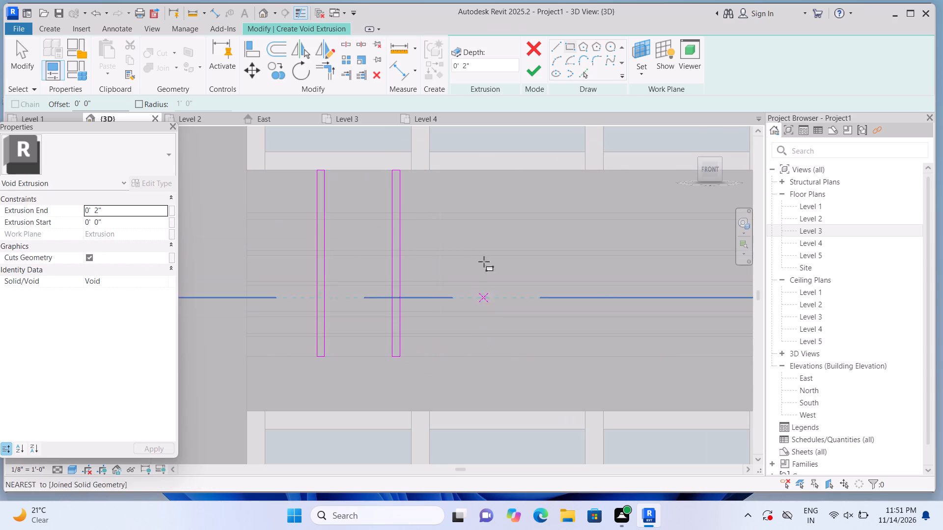
pyautogui.click(460, 174)
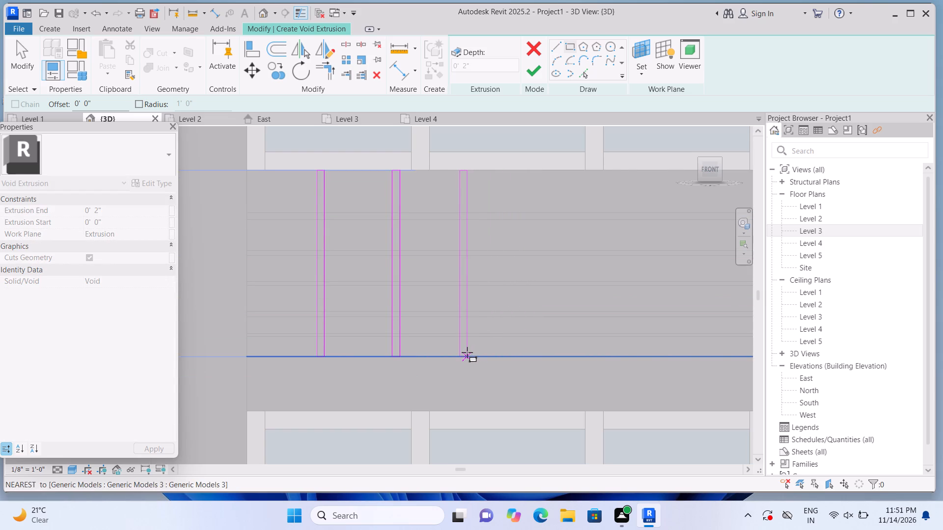
pyautogui.click(467, 352)
pyautogui.press('Escape')
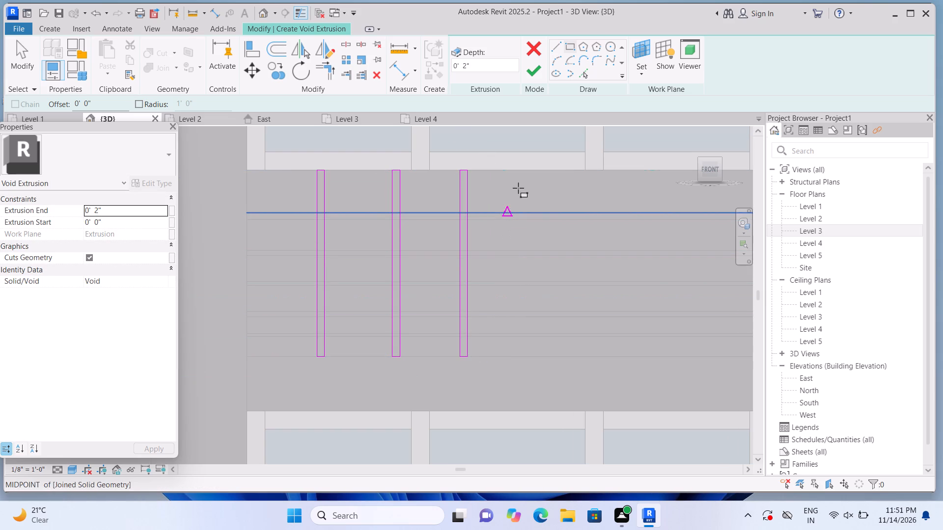
# Sketch two more thin vertical rectangles of the same full height on the panel, continuing the spacing to the right of the third.
pyautogui.click(524, 170)
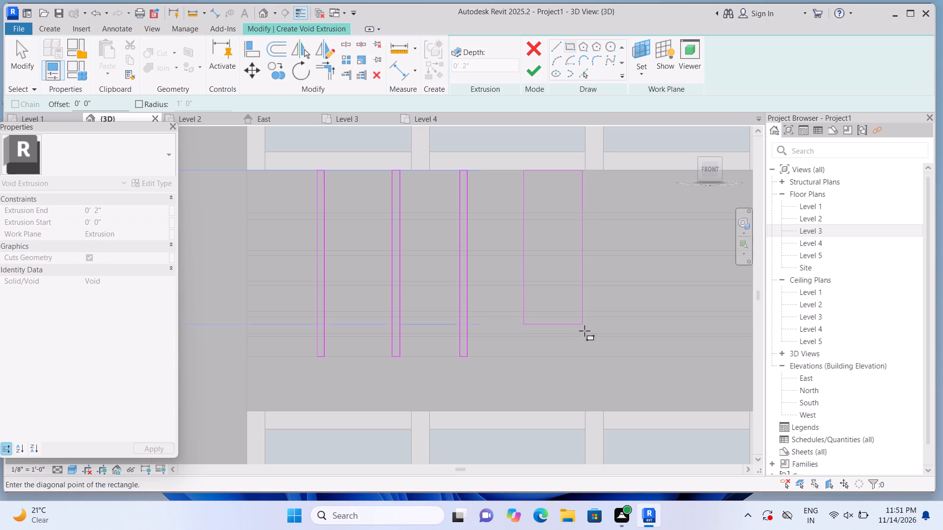
pyautogui.click(531, 355)
pyautogui.press('Escape')
pyautogui.moveTo(602, 336); pyautogui.dragTo(525, 345, button='middle')
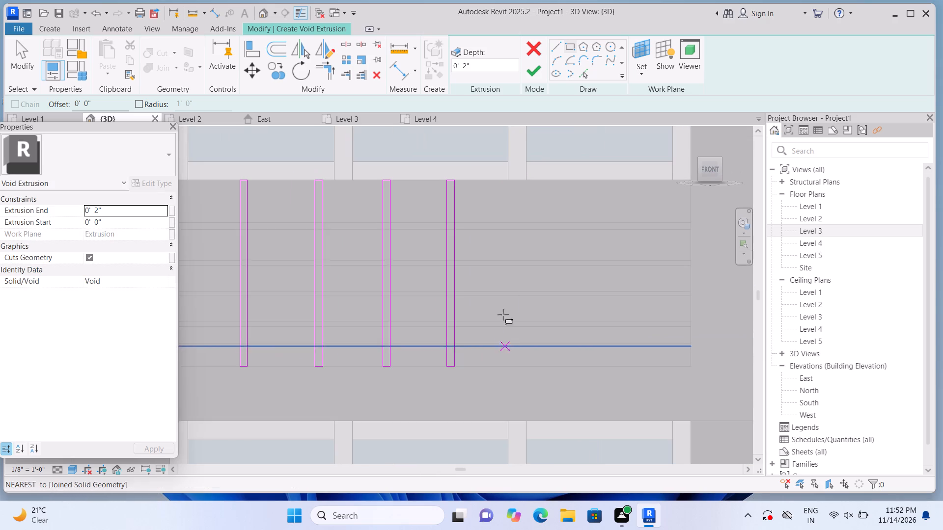
pyautogui.click(507, 180)
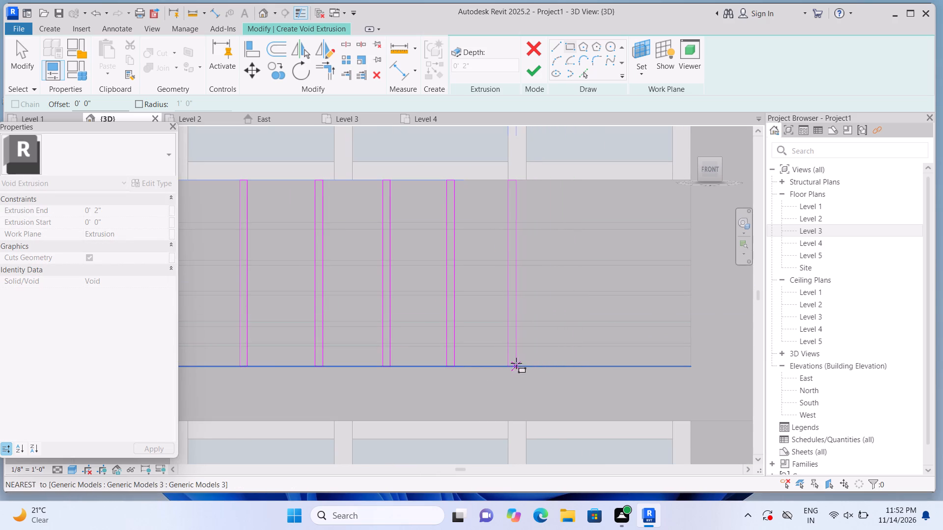
pyautogui.click(516, 363)
pyautogui.press('Escape')
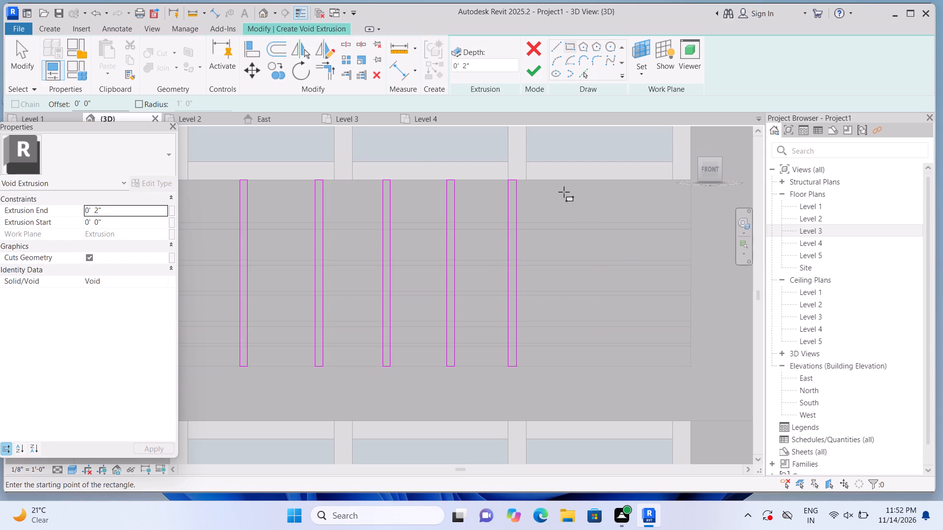
# Sketch the last two thin vertical rectangles, about 2' 1" tall, toward the panel's right end and finish the void sketch.
pyautogui.click(567, 183)
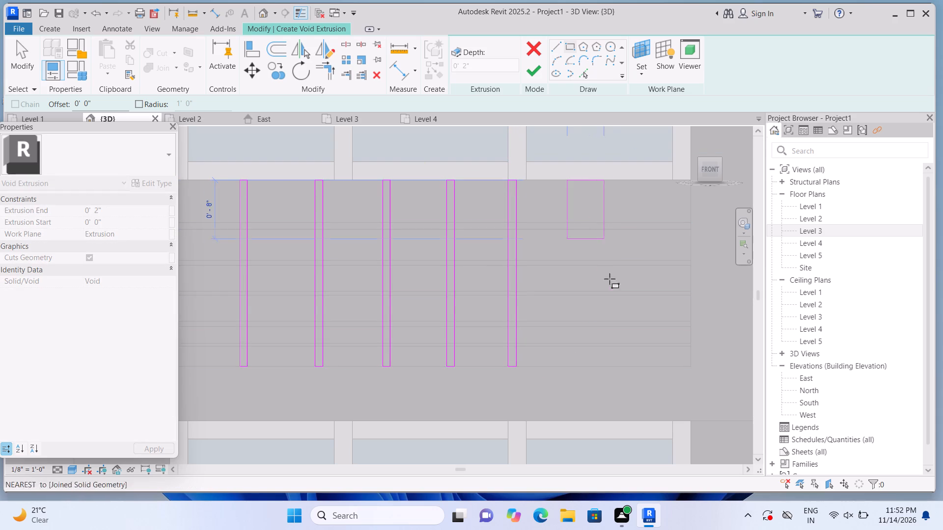
pyautogui.click(572, 362)
pyautogui.press('Escape')
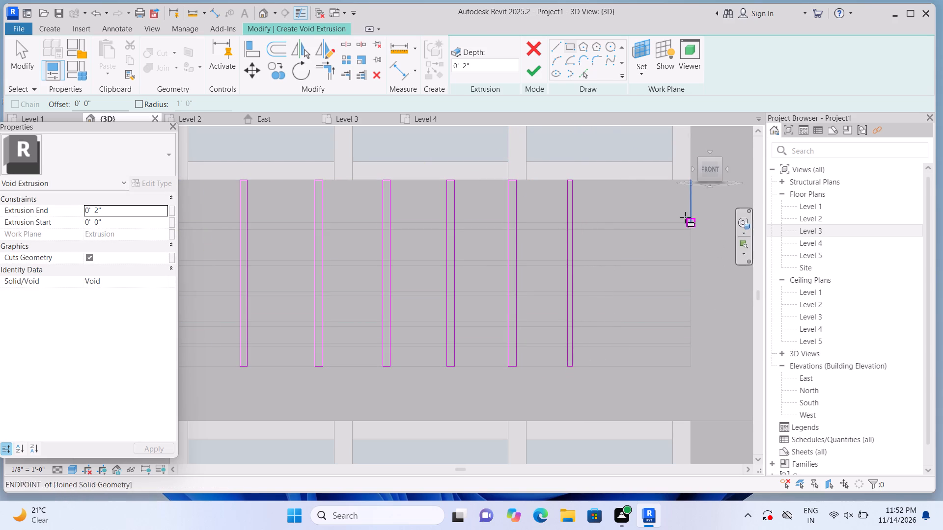
pyautogui.click(625, 184)
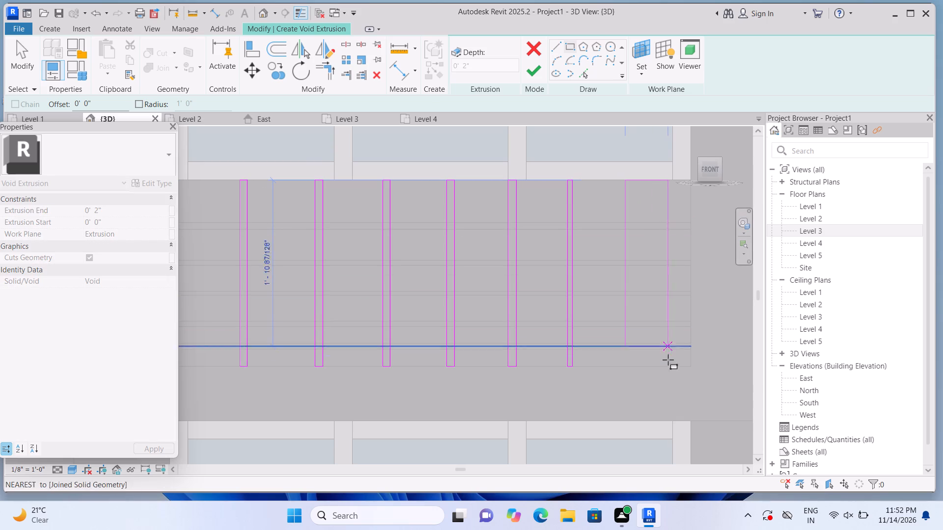
pyautogui.click(631, 363)
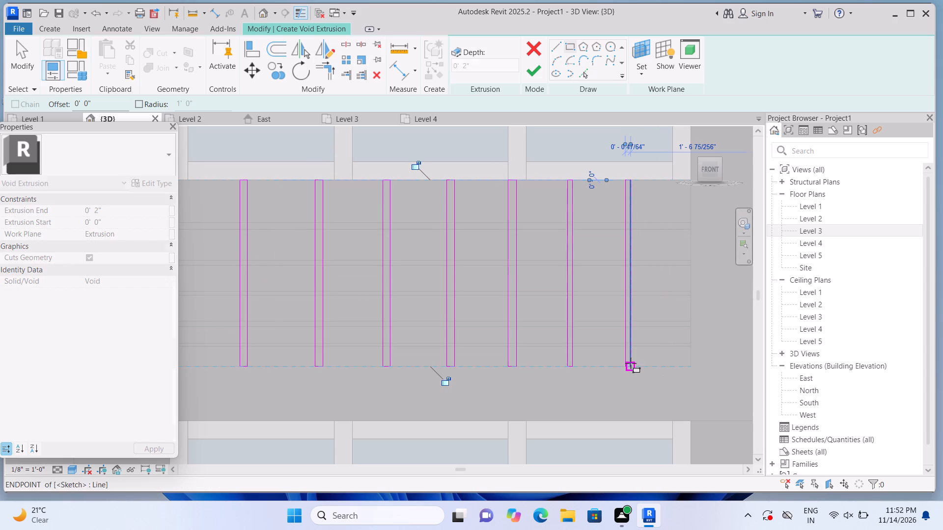
pyautogui.scroll(-3, 627, 359)
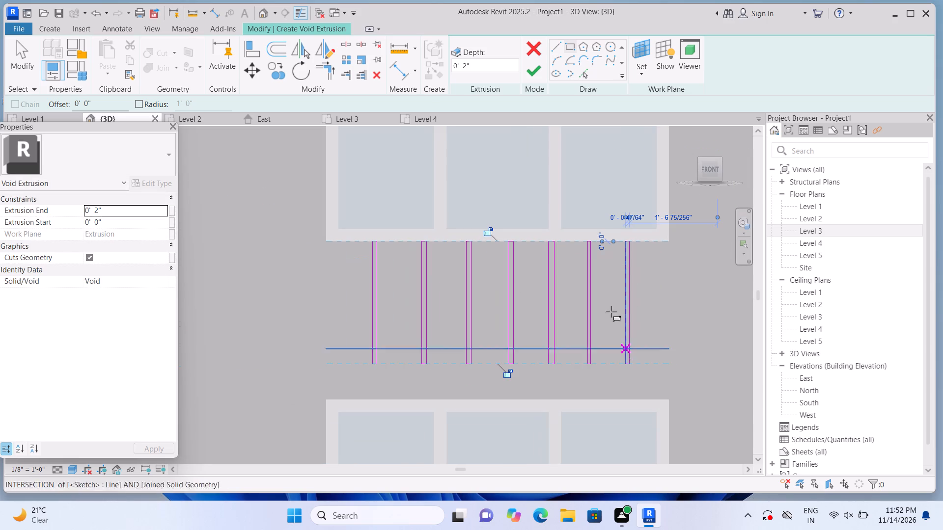
pyautogui.click(535, 75)
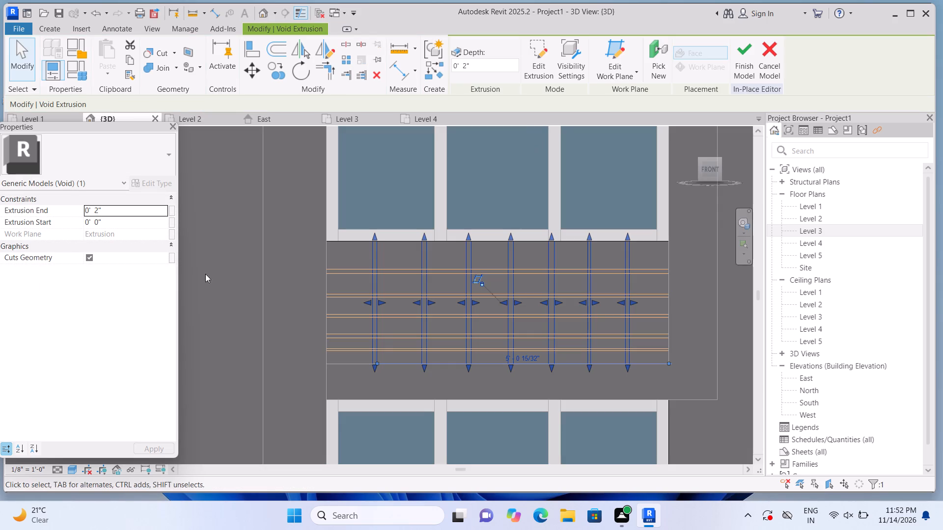
# Set the vertical-groove void's Extrusion End to 1" and deselect it.
pyautogui.click(149, 210)
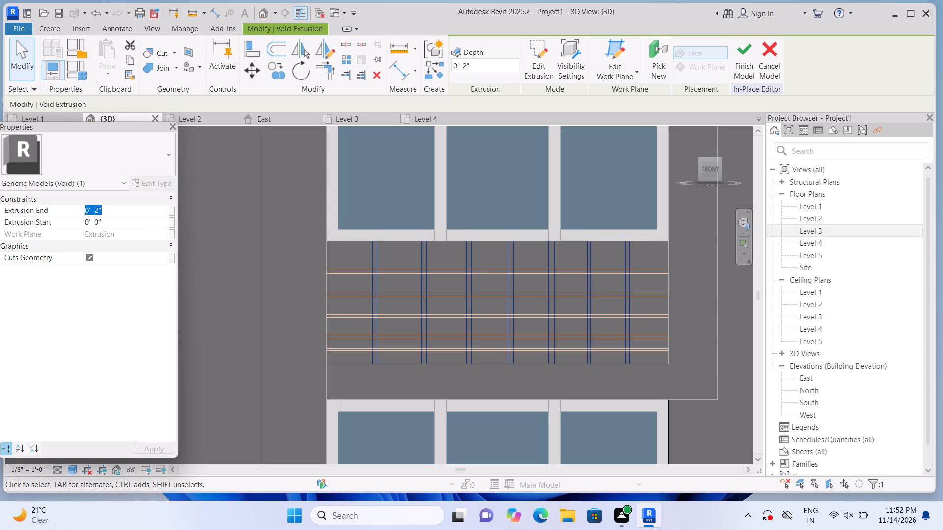
pyautogui.press('BackSpace')
pyautogui.write('1"')
pyautogui.press('Return')
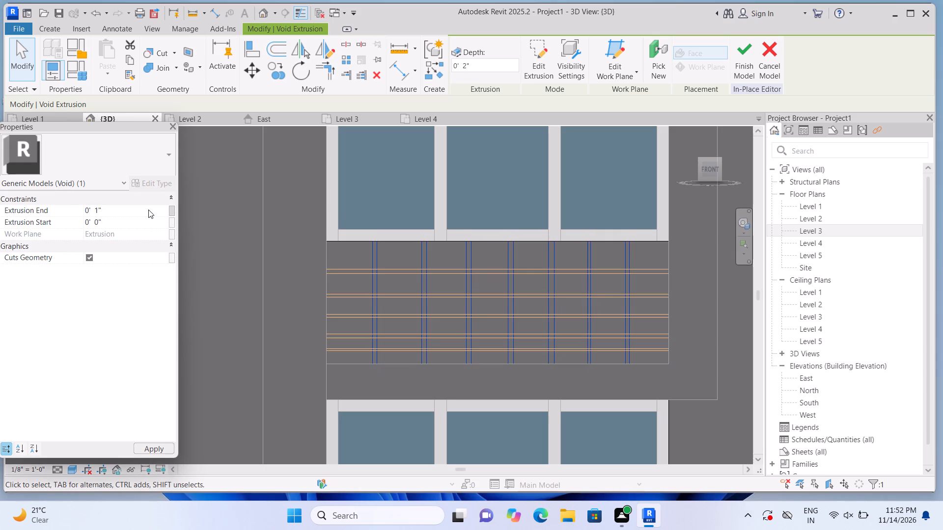
pyautogui.scroll(-2, 533, 265)
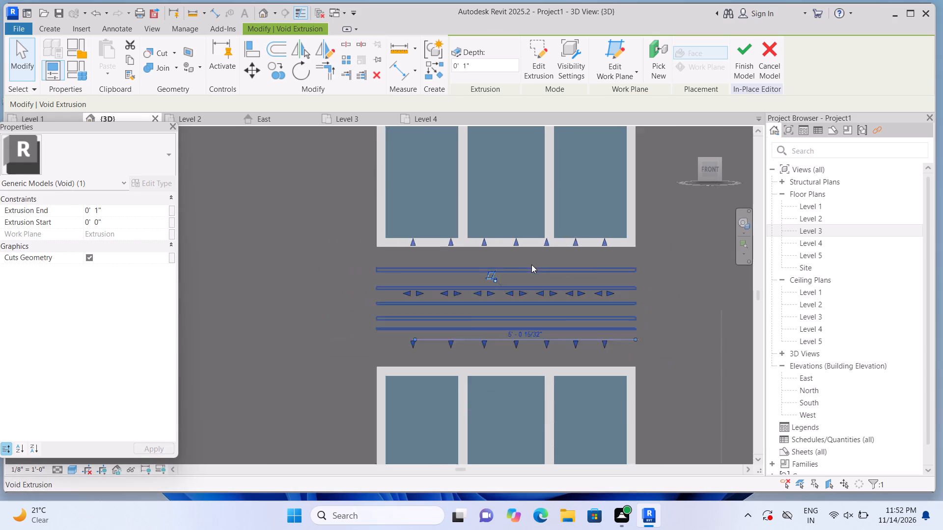
pyautogui.scroll(-8, 531, 265)
pyautogui.click(258, 285)
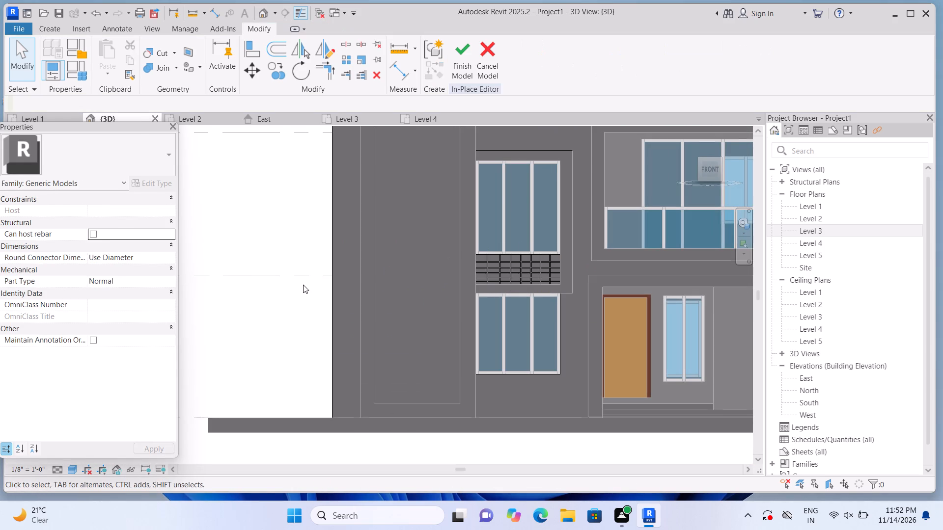
pyautogui.moveTo(303, 285); pyautogui.dragTo(289, 321, button='middle')
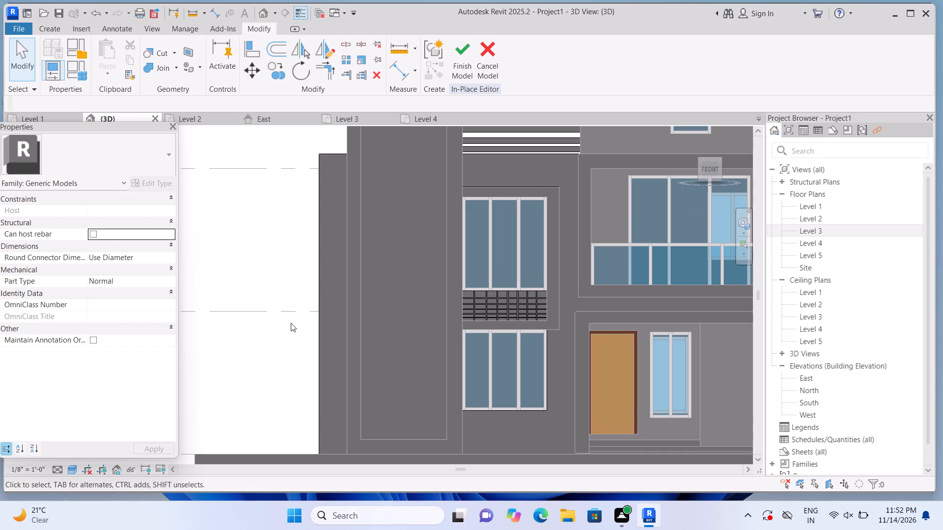
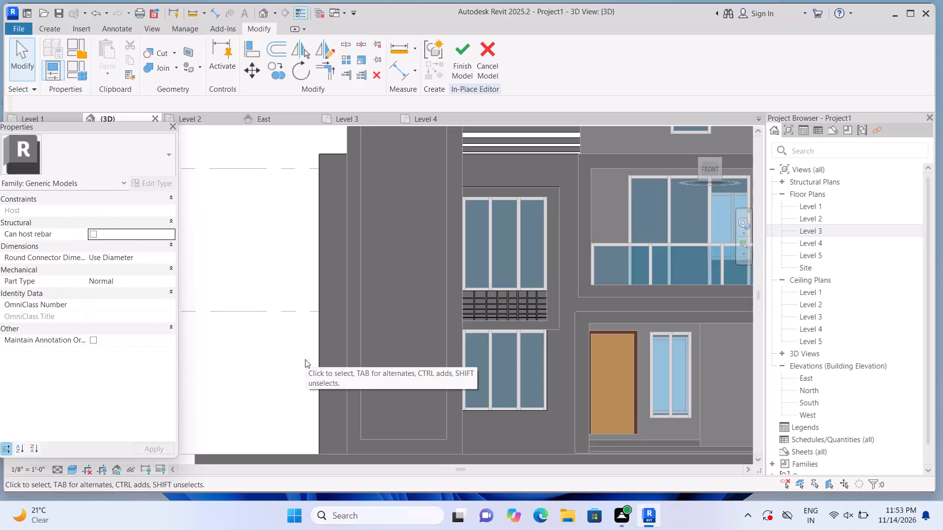
# Inspect the front facade around the grooved panel and the wall strip between the windows and the balcony.
pyautogui.scroll(-2, 321, 349)
pyautogui.moveTo(284, 378); pyautogui.dragTo(272, 387, button='middle')
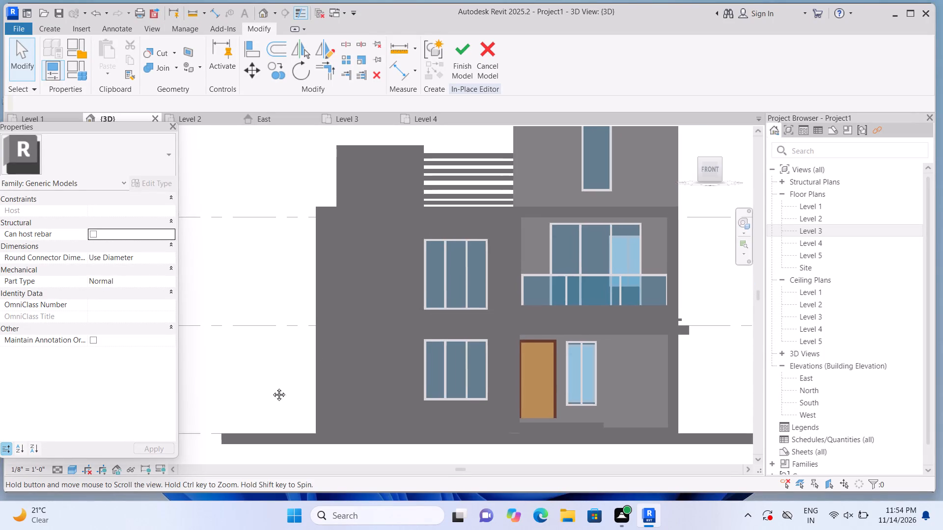
pyautogui.moveTo(272, 387); pyautogui.dragTo(250, 393, button='middle')
pyautogui.scroll(5, 435, 355)
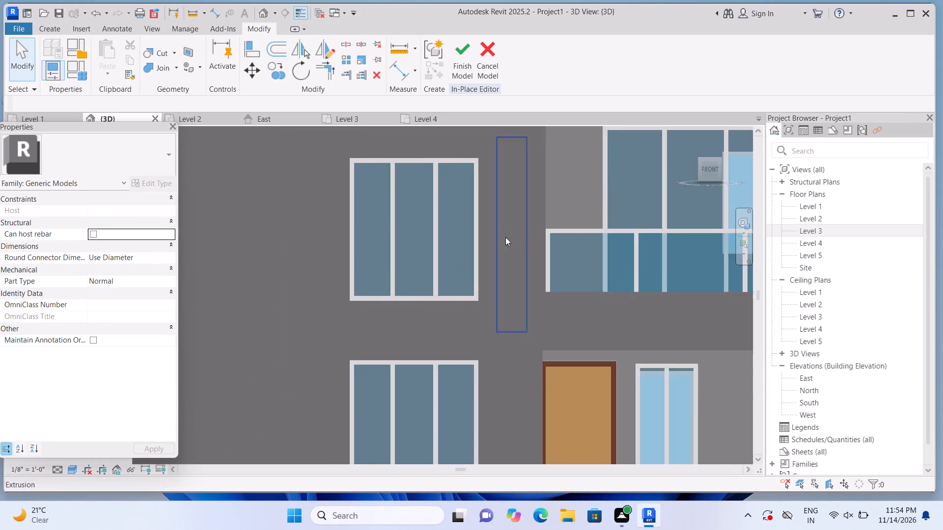
pyautogui.scroll(4, 505, 237)
pyautogui.scroll(-5, 517, 219)
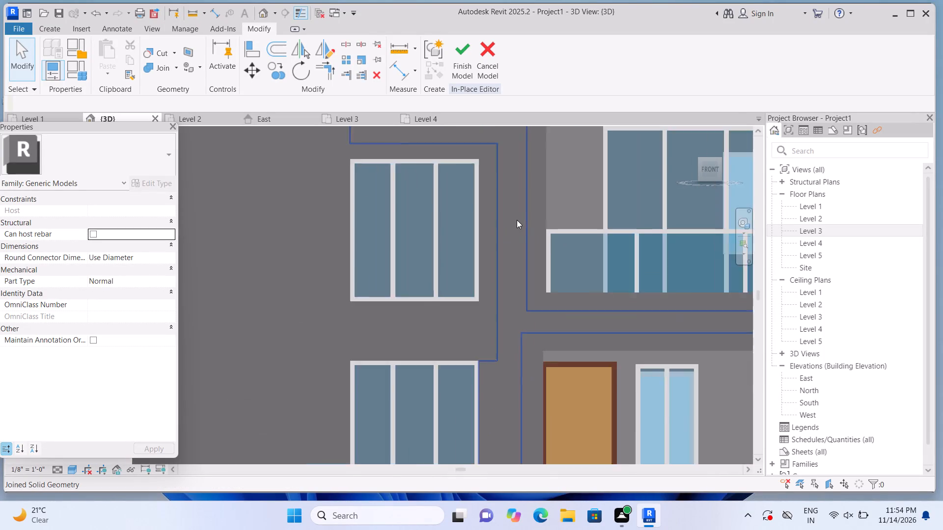
pyautogui.scroll(-4, 517, 220)
pyautogui.moveTo(363, 279); pyautogui.dragTo(353, 333, button='middle')
pyautogui.middleClick(353, 333)
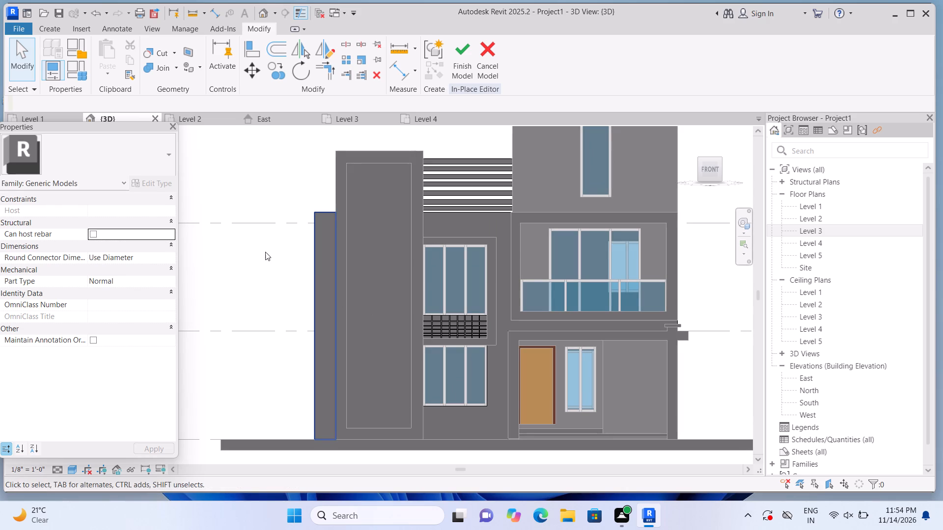
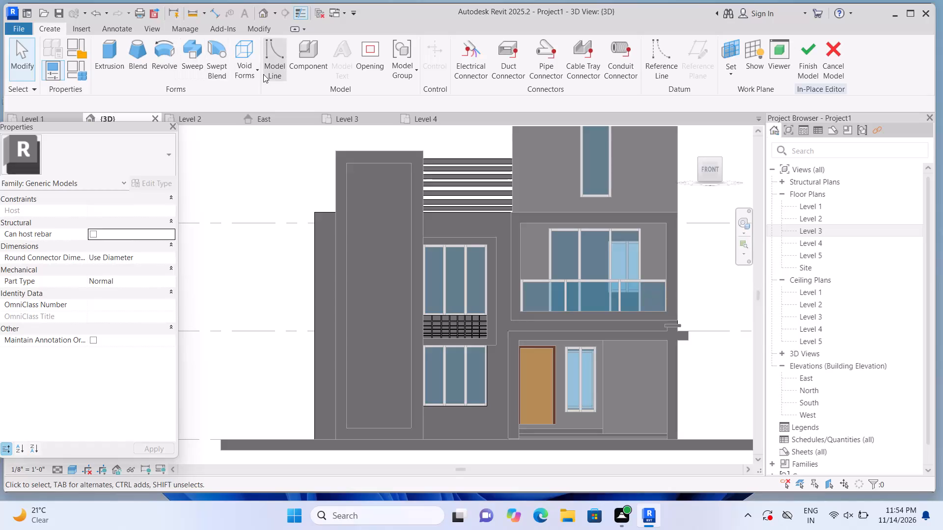
# Start a void extrusion on the tall blank panel's front face and sketch a thin 6'-0" wide horizontal strip near its top.
pyautogui.click(255, 69)
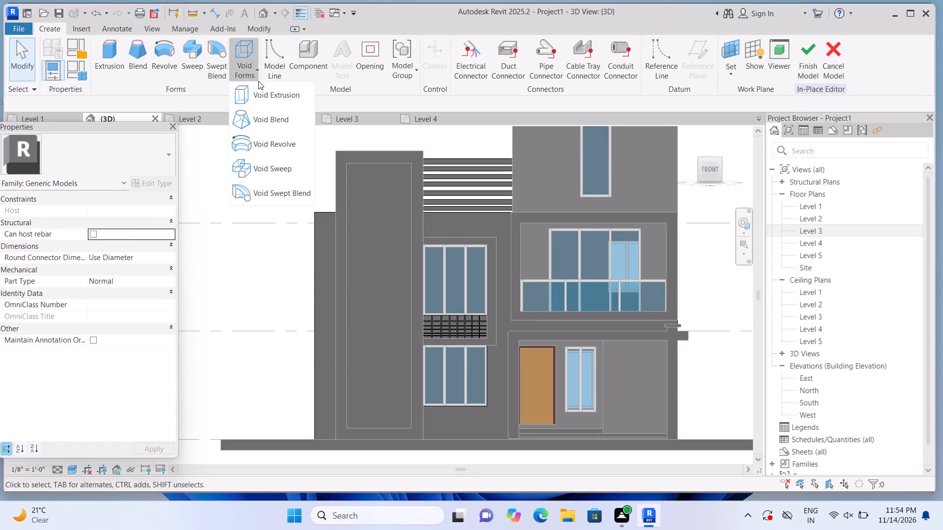
pyautogui.click(259, 92)
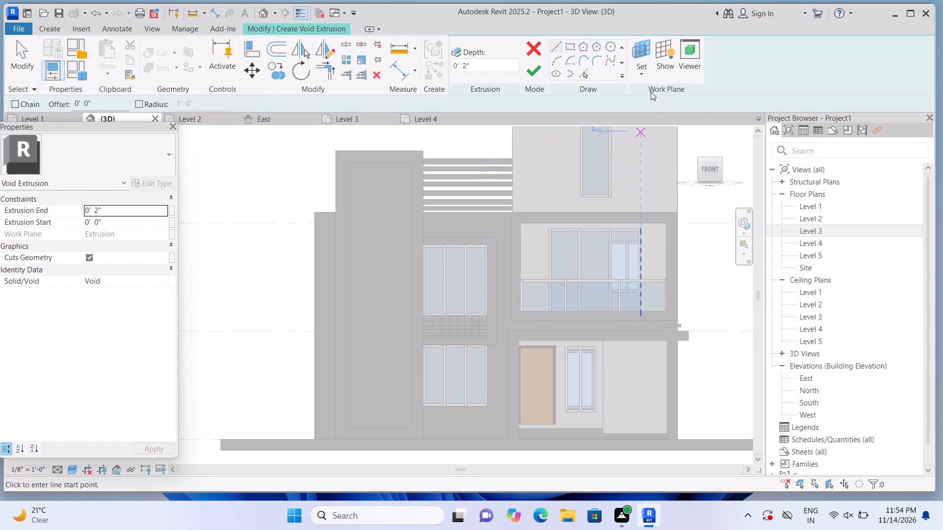
pyautogui.click(648, 76)
pyautogui.click(653, 116)
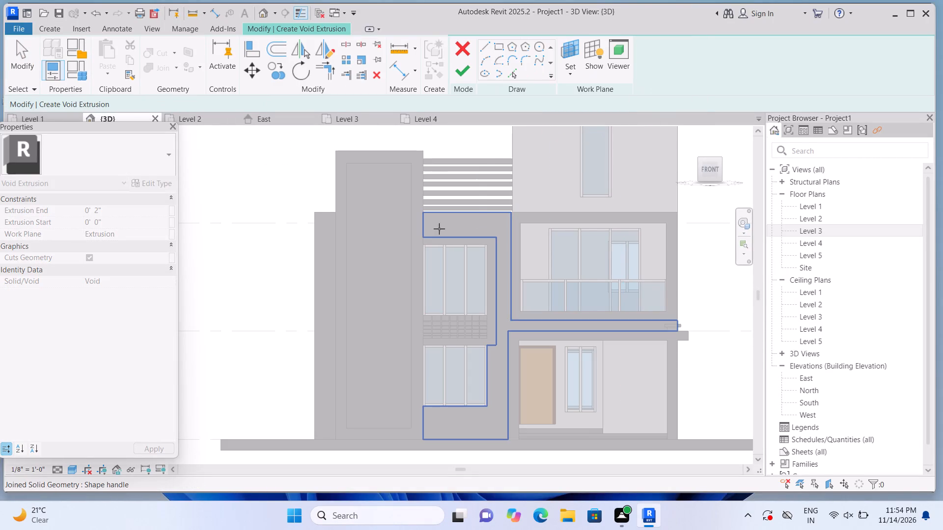
pyautogui.click(403, 198)
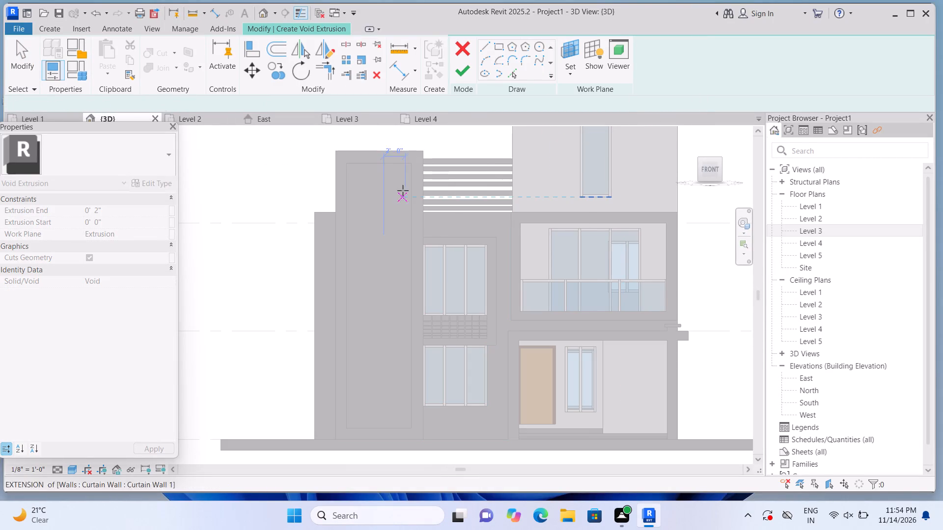
pyautogui.click(576, 50)
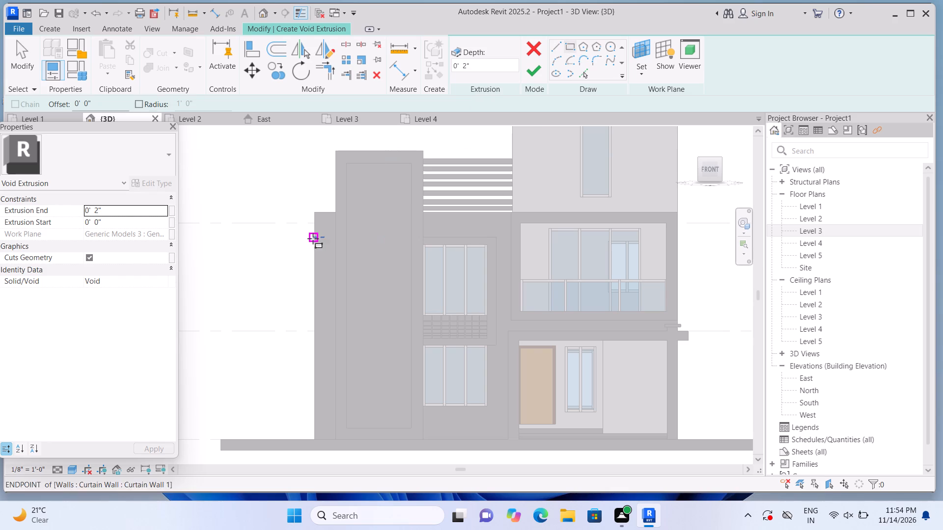
pyautogui.scroll(1, 318, 225)
pyautogui.scroll(1, 358, 165)
pyautogui.moveTo(358, 168); pyautogui.dragTo(348, 223, button='middle')
pyautogui.scroll(5, 349, 224)
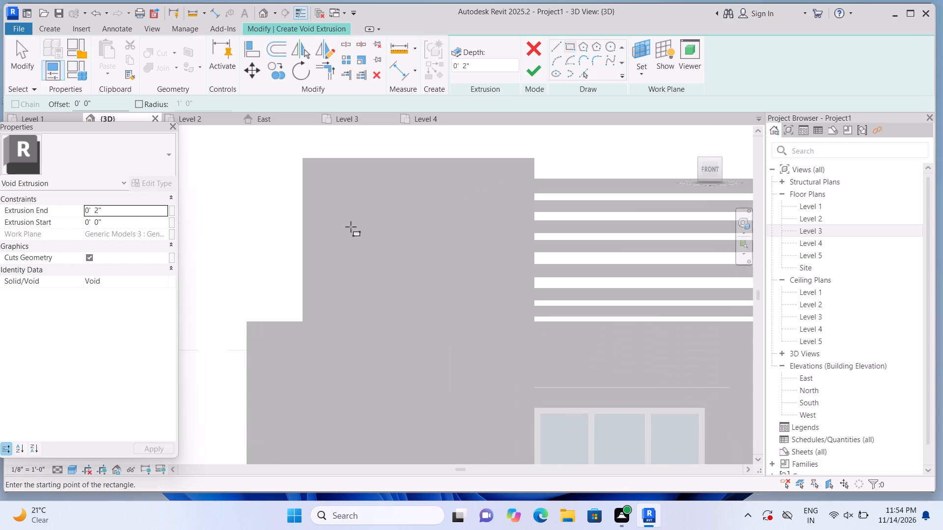
pyautogui.click(333, 217)
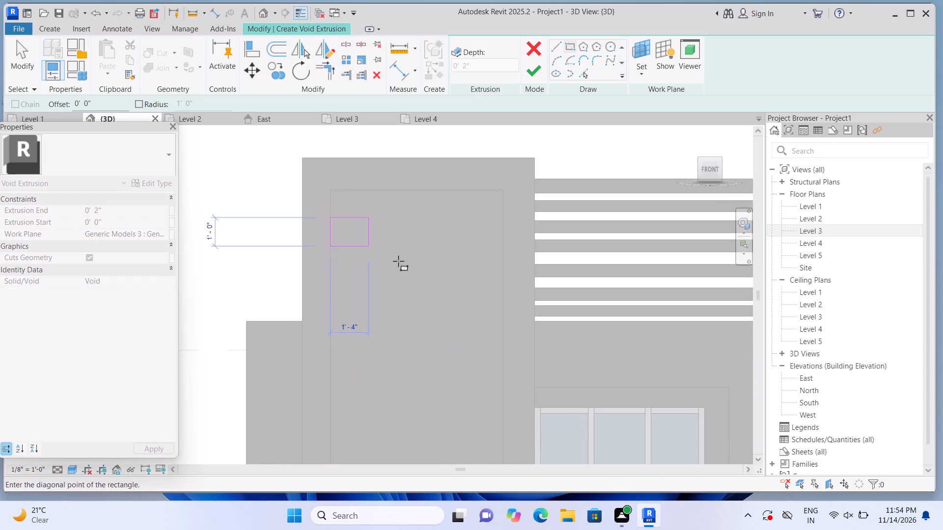
pyautogui.scroll(4, 455, 265)
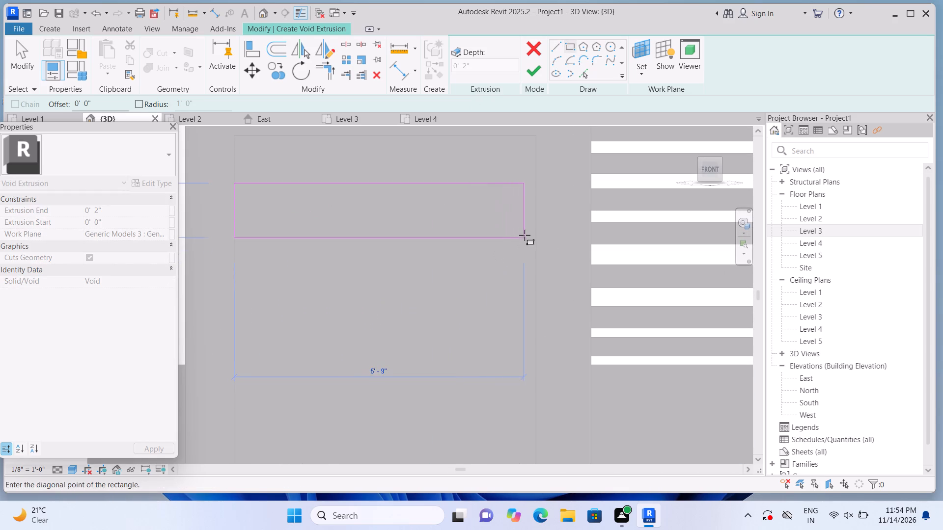
pyautogui.click(532, 191)
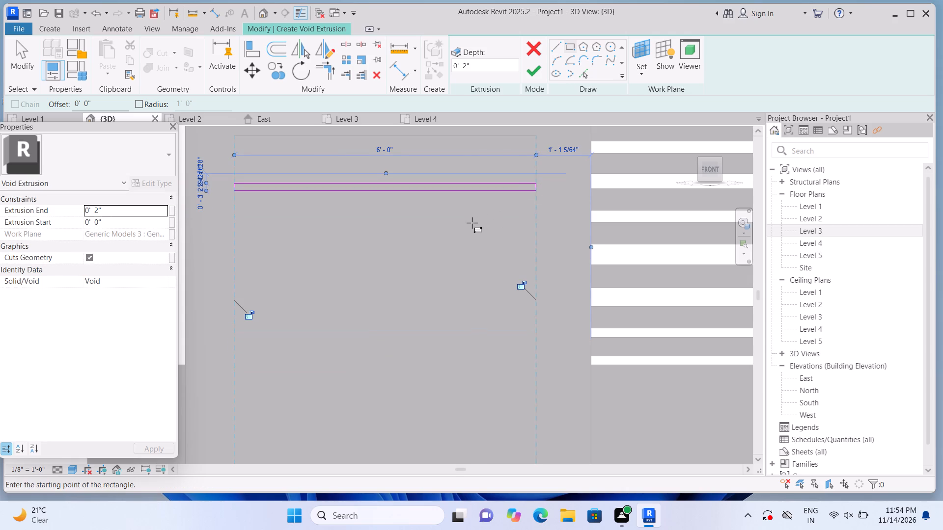
pyautogui.press('Escape')
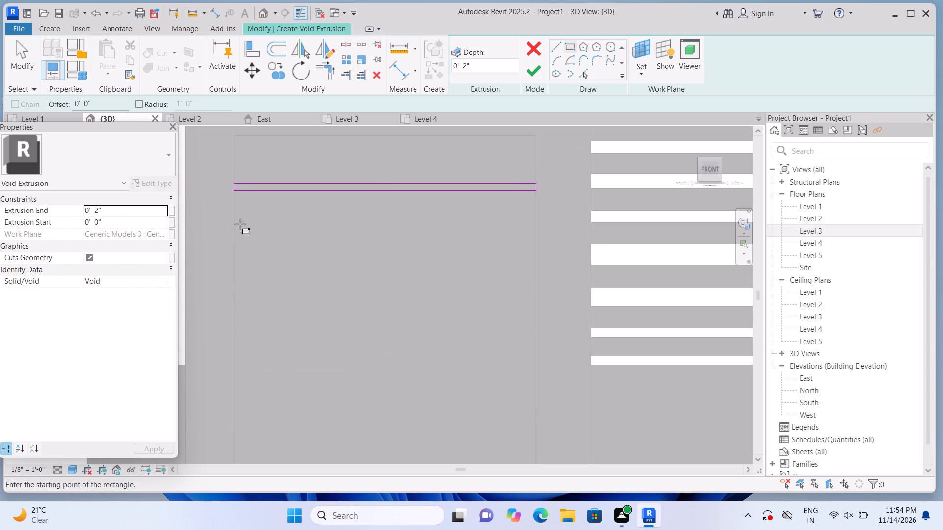
# Sketch two more thin horizontal strips, each 6'-0" wide across the panel, roughly evenly spaced below the first strip.
pyautogui.click(237, 224)
pyautogui.scroll(1, 557, 267)
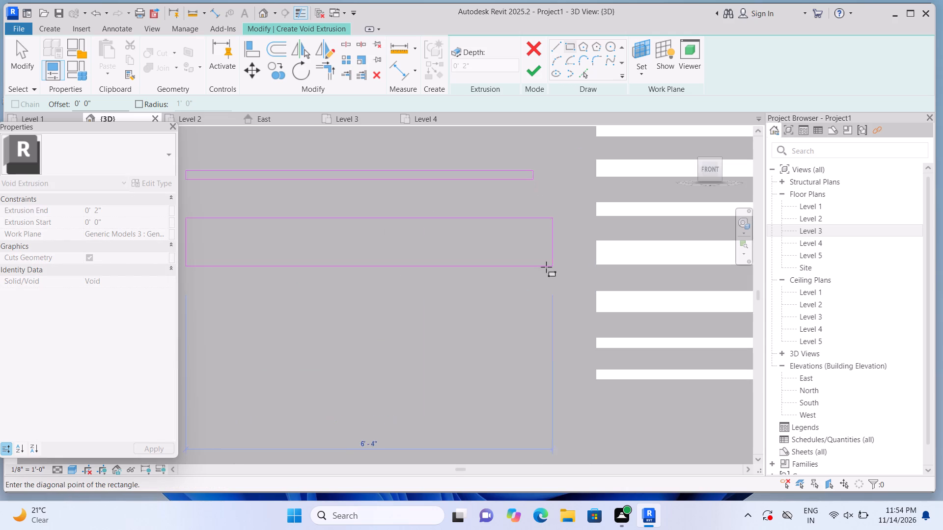
pyautogui.scroll(3, 525, 259)
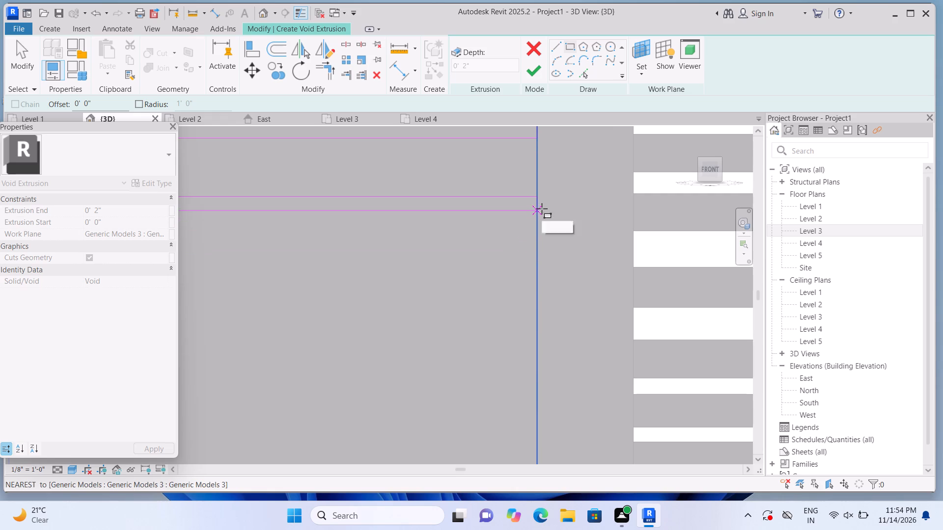
pyautogui.click(542, 204)
pyautogui.press('Escape')
pyautogui.scroll(-3, 542, 204)
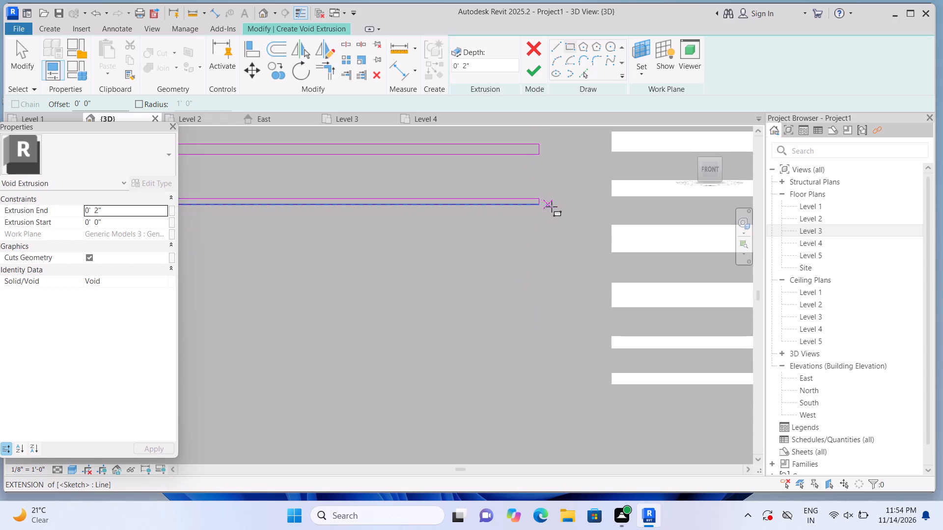
pyautogui.scroll(-1, 552, 207)
pyautogui.moveTo(249, 379); pyautogui.dragTo(286, 359, button='middle')
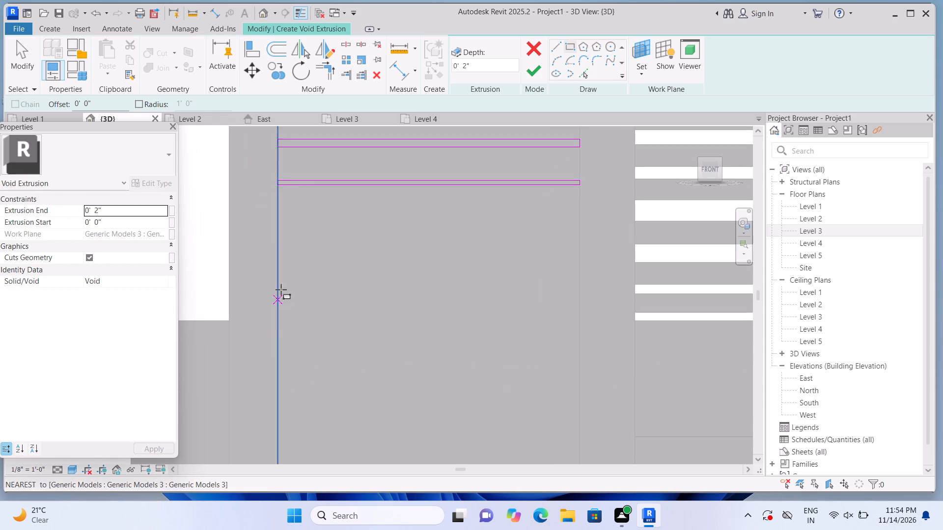
pyautogui.click(282, 218)
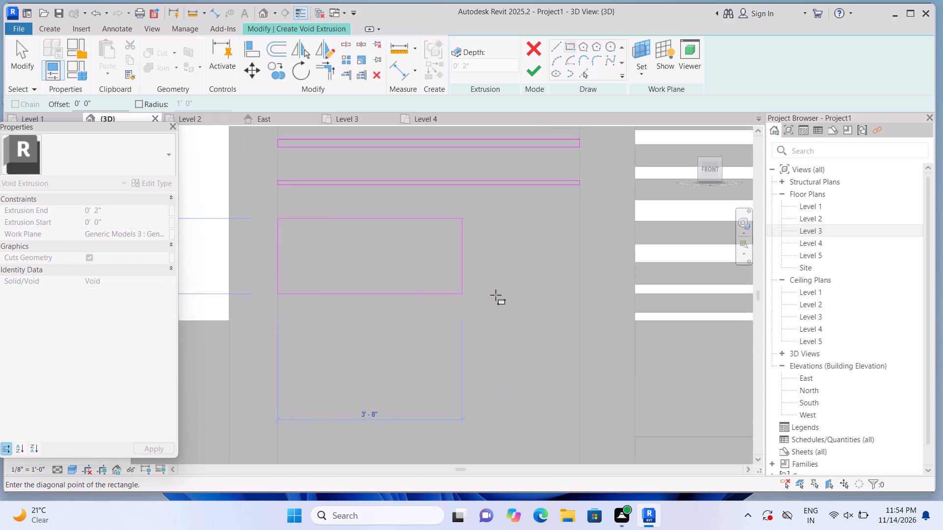
pyautogui.scroll(3, 578, 267)
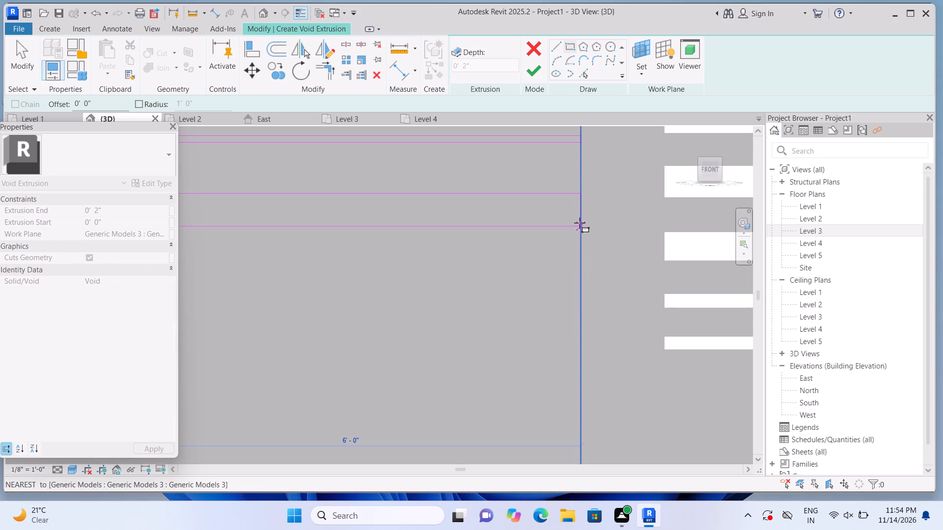
pyautogui.click(577, 200)
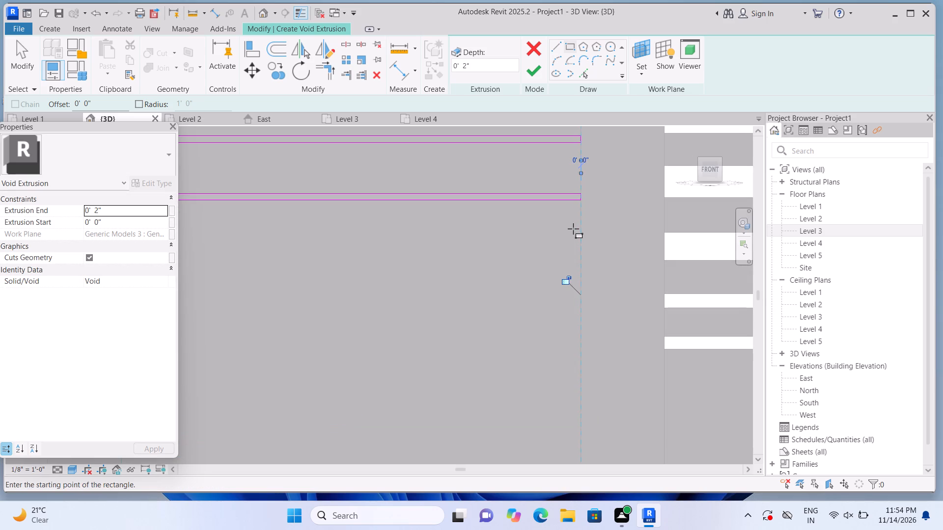
pyautogui.press('Escape')
# Sketch a fourth and fifth thin strip across the panel's full 6'-0" width, continuing downward at similar spacing.
pyautogui.scroll(-5, 574, 229)
pyautogui.scroll(2, 377, 238)
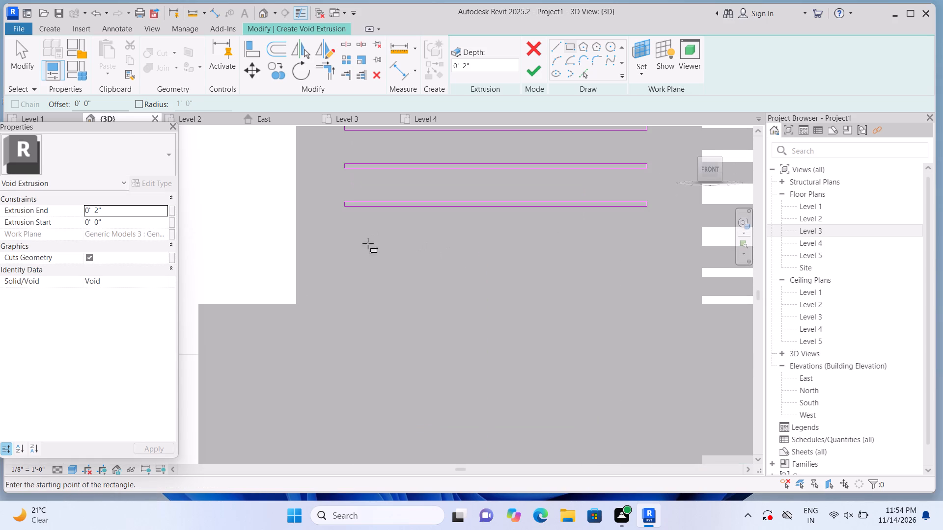
pyautogui.click(344, 240)
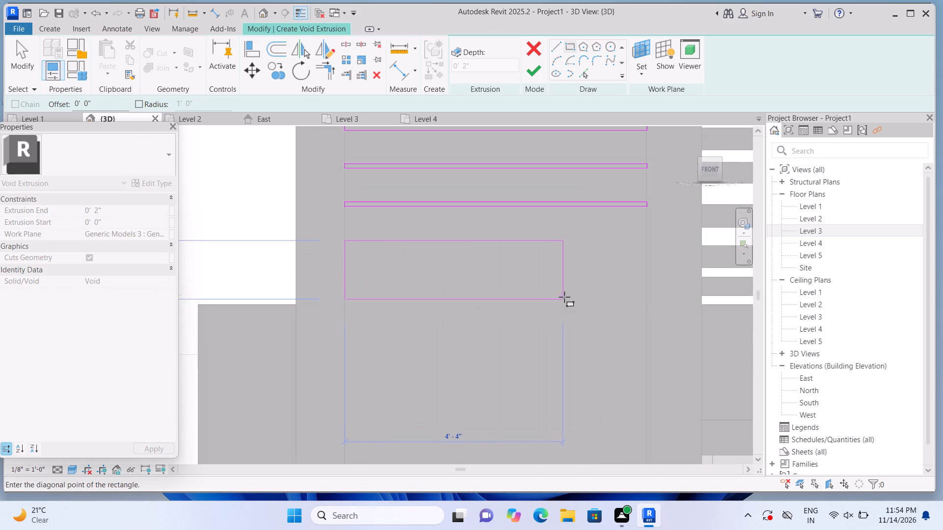
pyautogui.scroll(1, 565, 297)
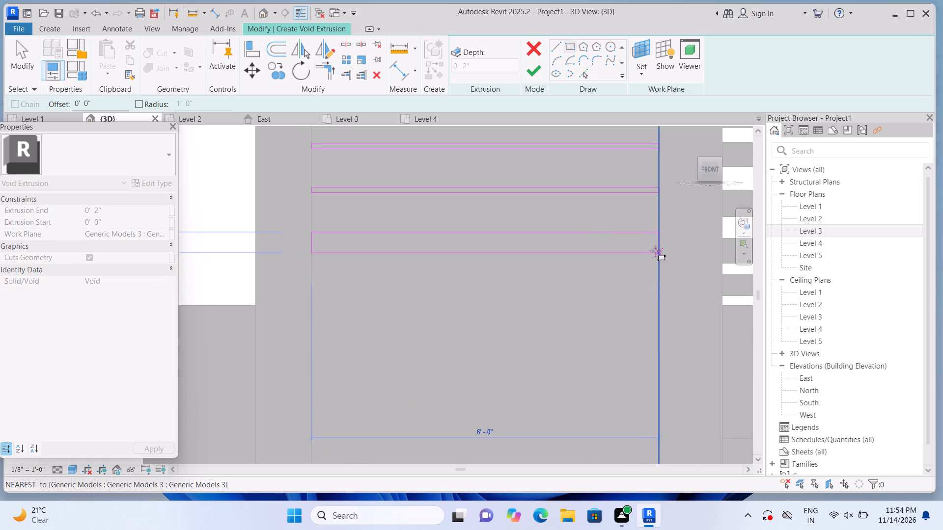
pyautogui.click(655, 238)
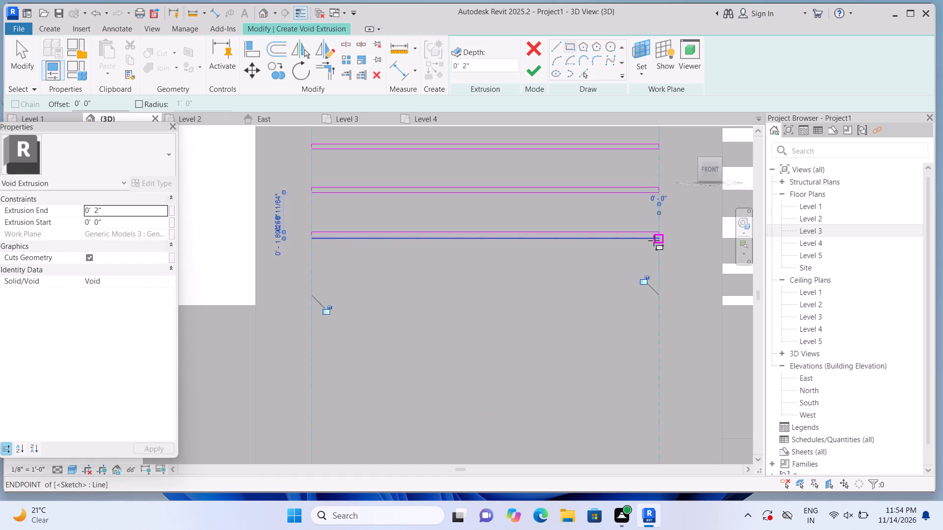
pyautogui.press('Escape')
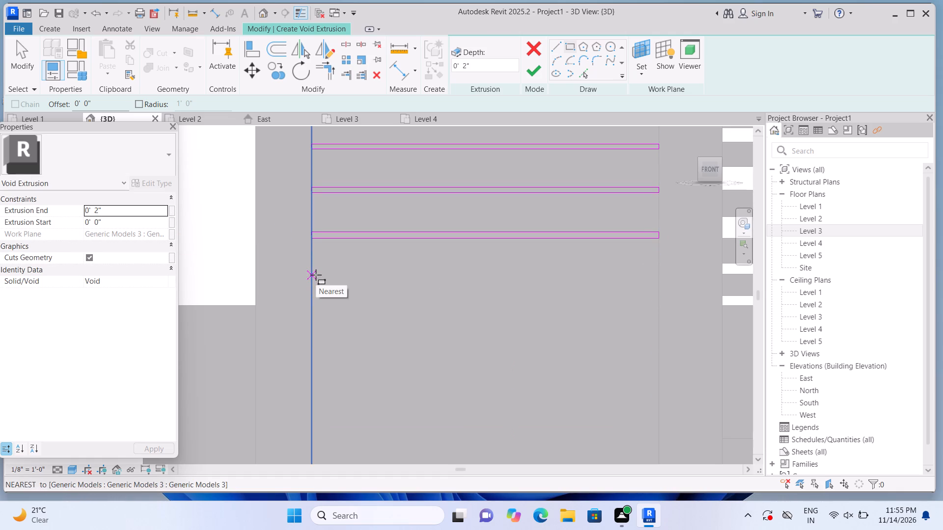
pyautogui.click(316, 275)
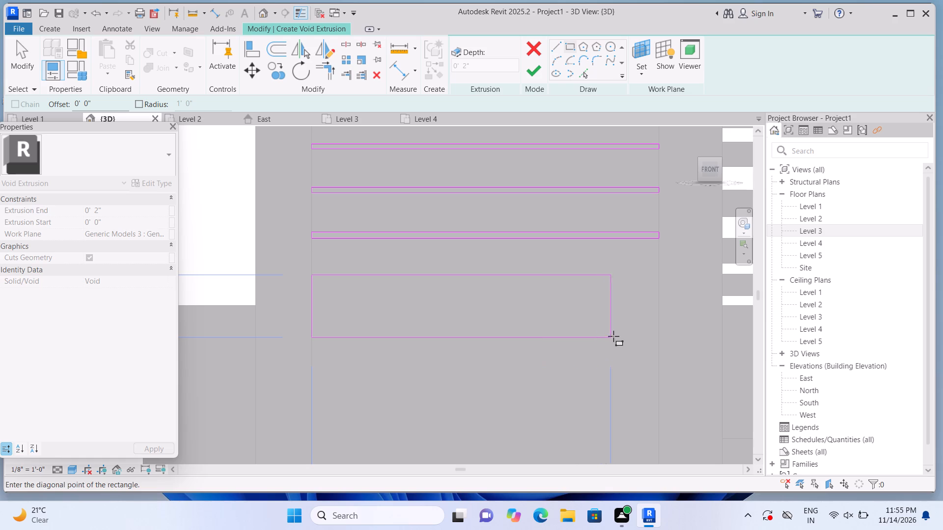
pyautogui.scroll(2, 641, 331)
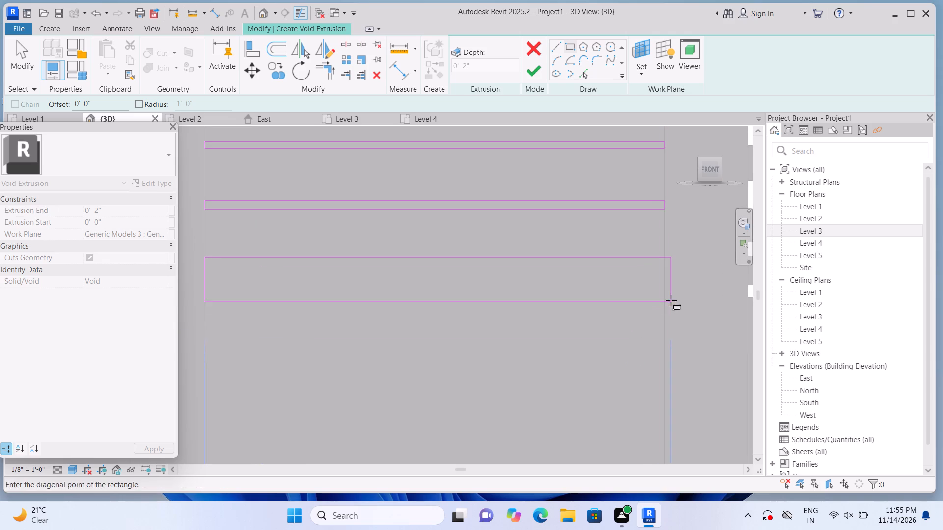
pyautogui.click(666, 264)
pyautogui.press('Escape')
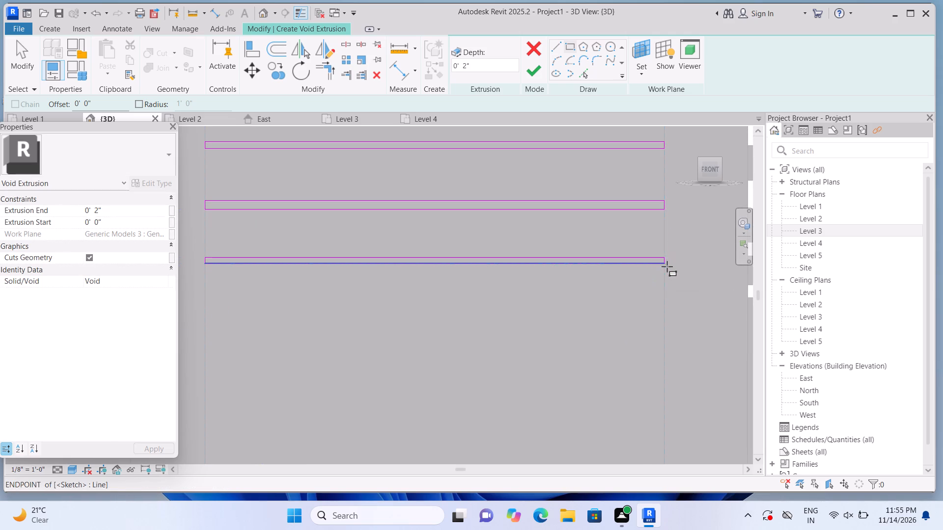
# Sketch a sixth and seventh thin full-width strip further down the panel, with the seventh's lower edge on the Level 3 line.
pyautogui.moveTo(543, 346); pyautogui.dragTo(623, 244, button='middle')
pyautogui.moveTo(579, 278); pyautogui.dragTo(548, 298, button='middle')
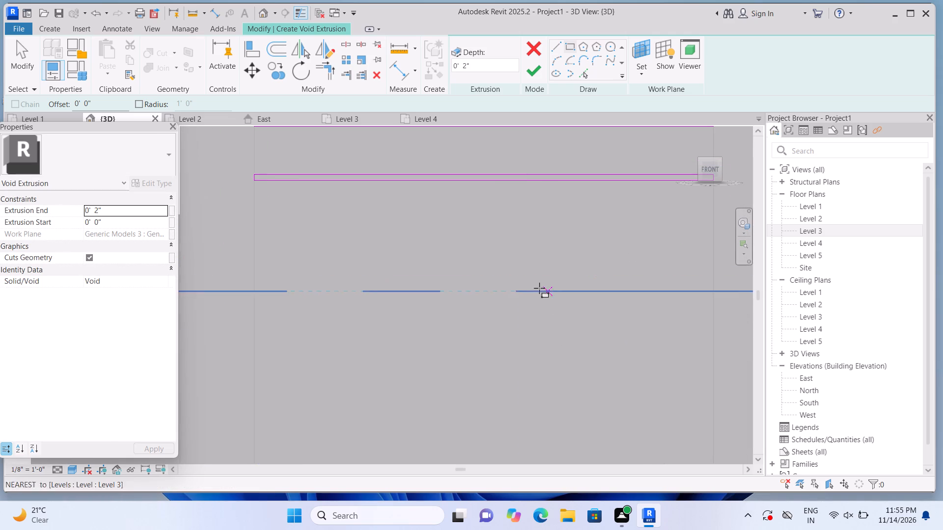
pyautogui.moveTo(477, 271); pyautogui.dragTo(471, 286, button='middle')
pyautogui.scroll(-1, 471, 281)
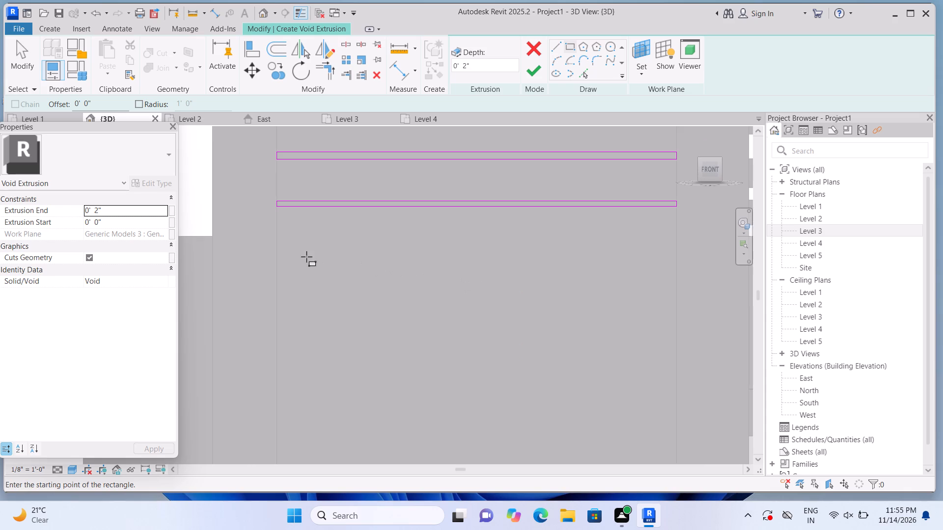
pyautogui.click(280, 248)
pyautogui.moveTo(605, 315); pyautogui.dragTo(555, 326, button='middle')
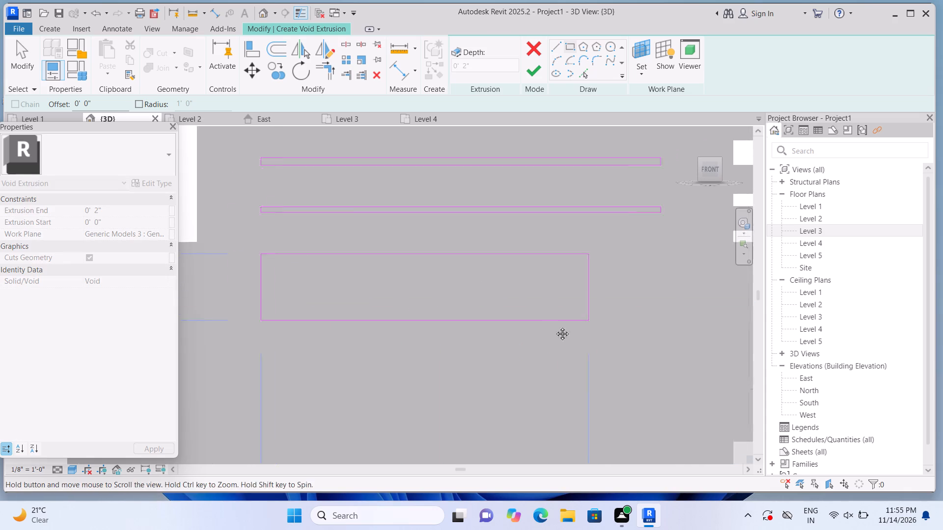
pyautogui.moveTo(555, 326); pyautogui.dragTo(526, 327, button='middle')
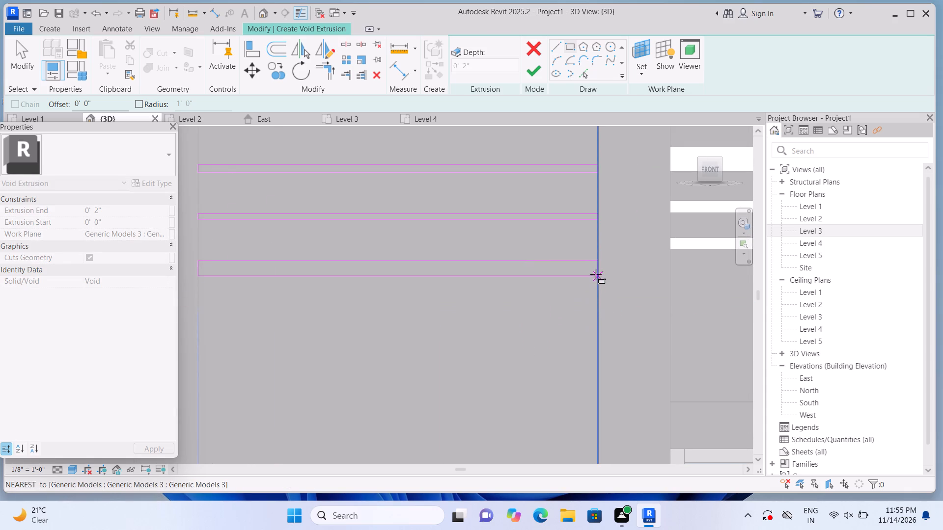
pyautogui.click(596, 267)
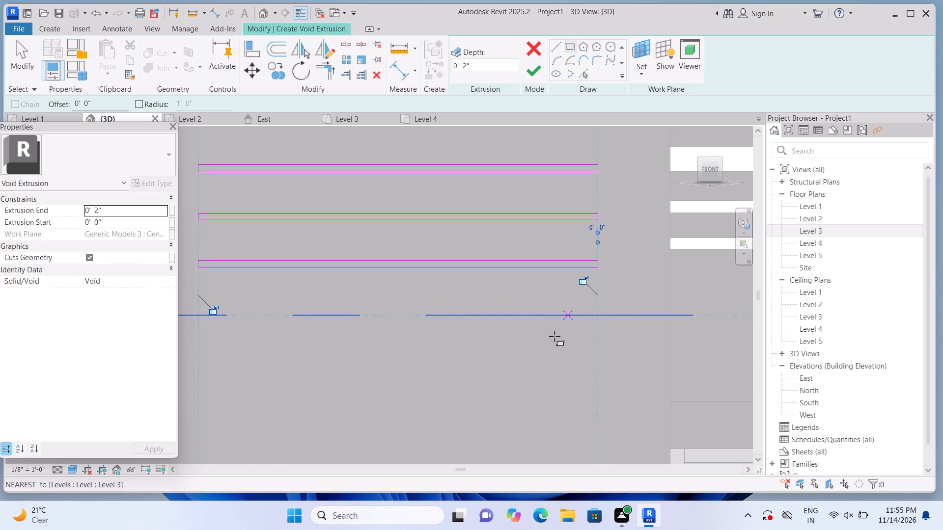
pyautogui.press('Escape')
pyautogui.moveTo(415, 378); pyautogui.dragTo(487, 308, button='middle')
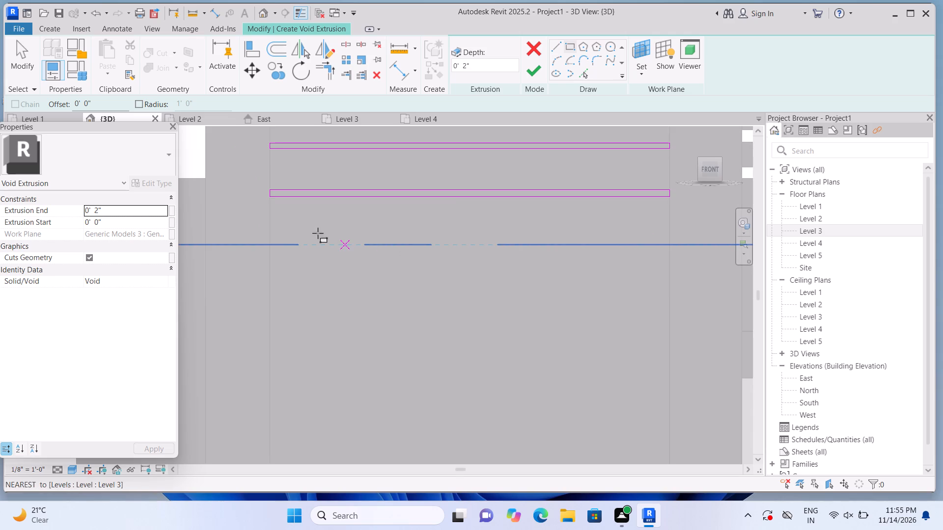
pyautogui.click(274, 236)
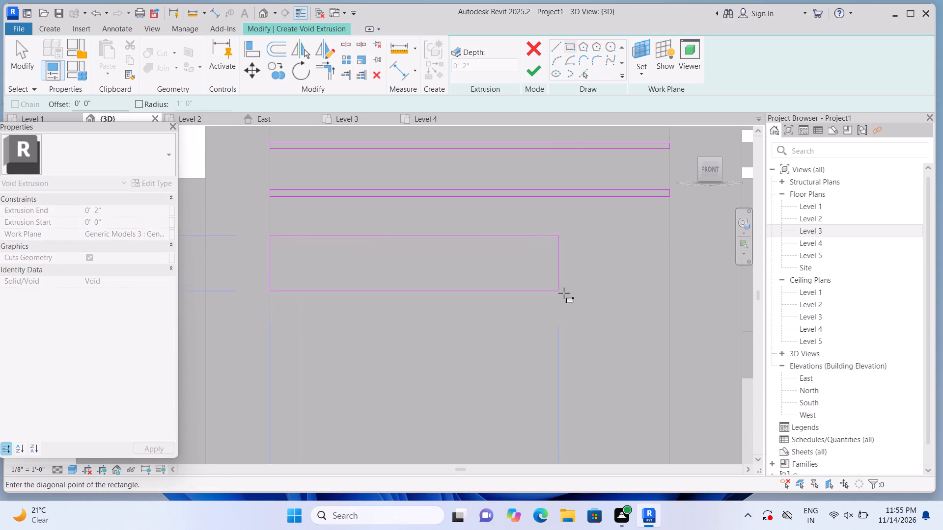
pyautogui.click(666, 241)
pyautogui.press('Escape')
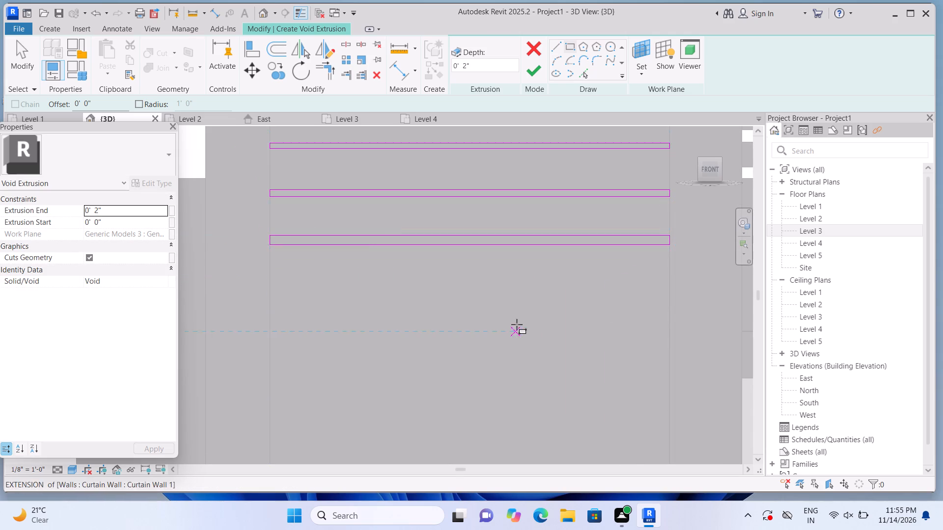
# Sketch an eighth and ninth thin horizontal strip across the panel's full width, continuing downward below the seventh at similar spacing.
pyautogui.moveTo(519, 325); pyautogui.dragTo(581, 249, button='middle')
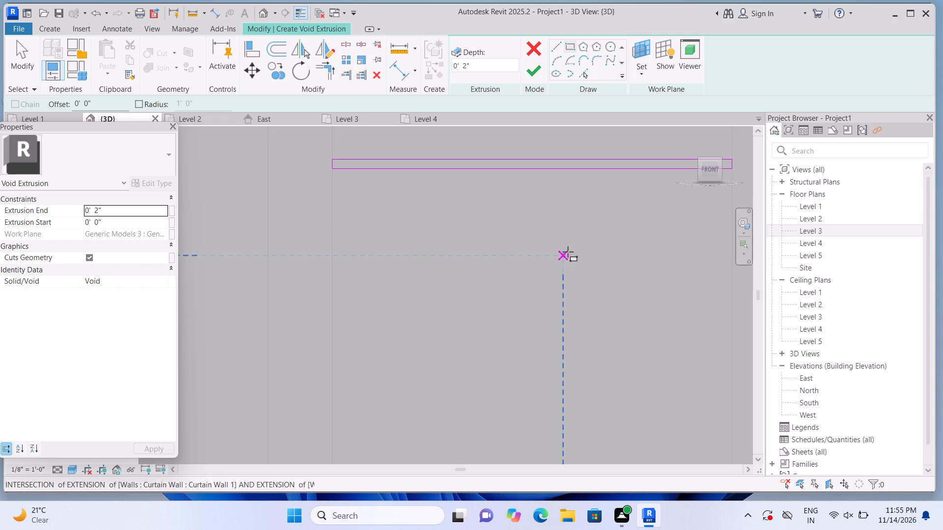
pyautogui.moveTo(563, 262); pyautogui.dragTo(528, 306, button='middle')
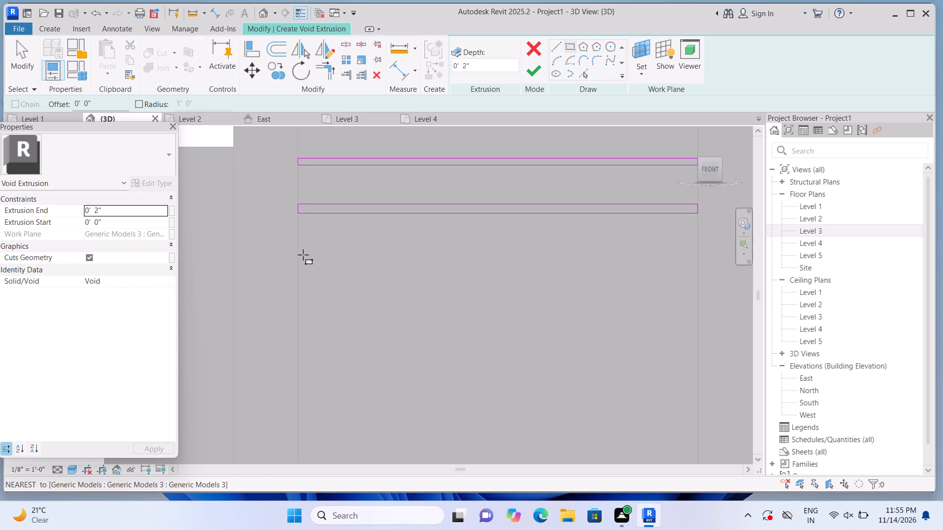
pyautogui.click(298, 260)
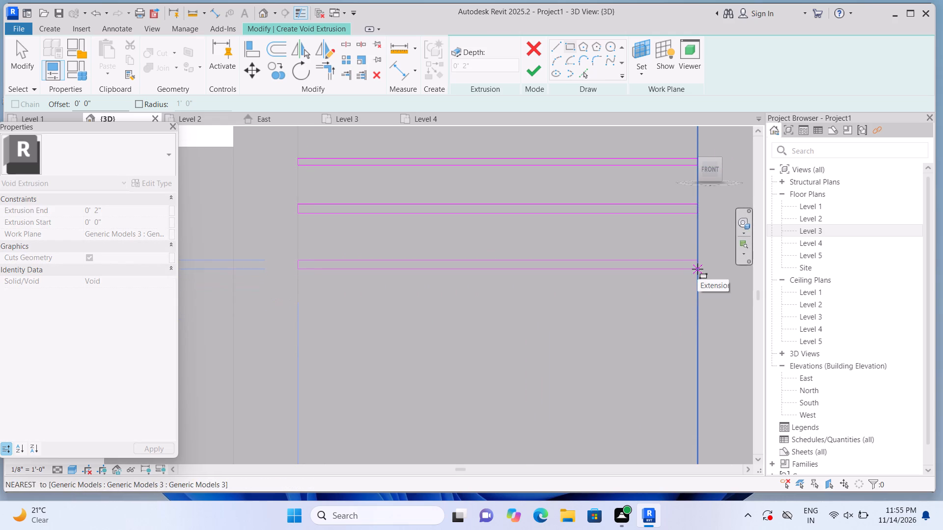
pyautogui.click(697, 269)
pyautogui.press('Escape')
pyautogui.moveTo(622, 333); pyautogui.dragTo(624, 305, button='middle')
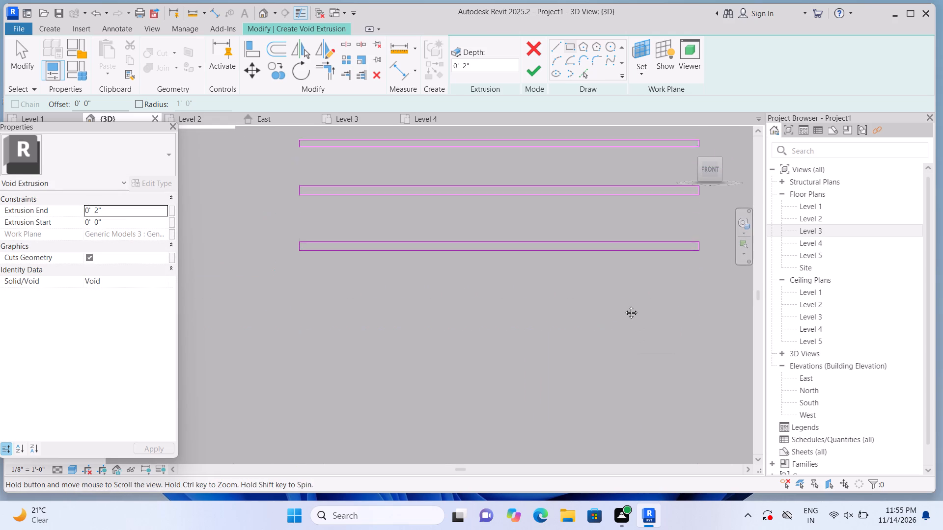
pyautogui.moveTo(624, 305); pyautogui.dragTo(607, 247, button='middle')
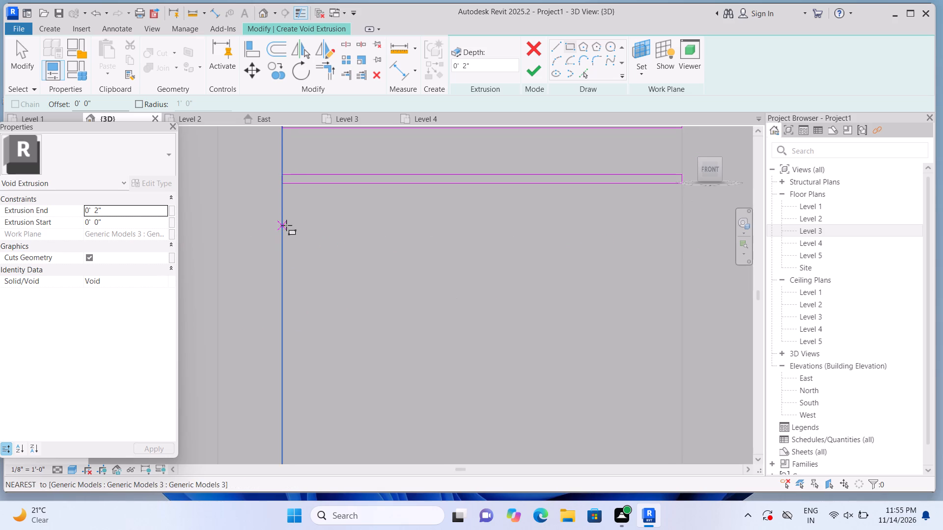
pyautogui.click(286, 225)
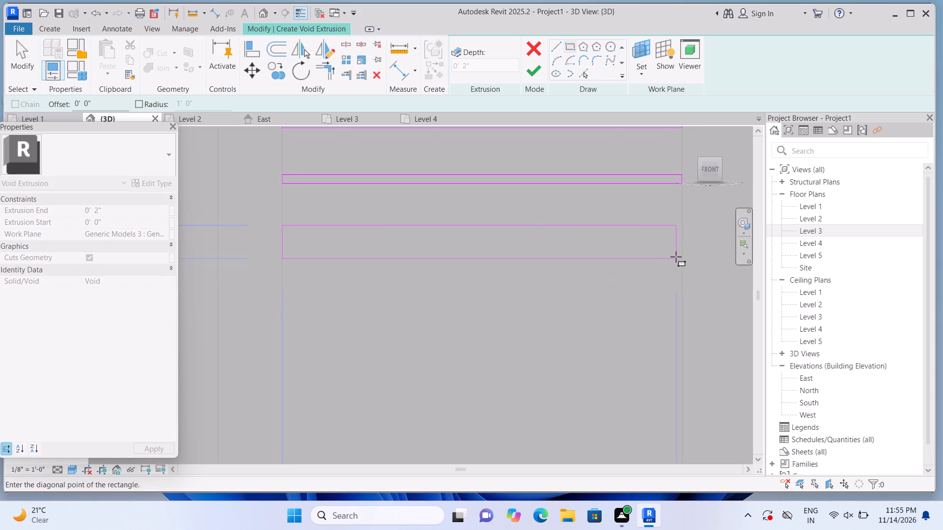
pyautogui.click(678, 231)
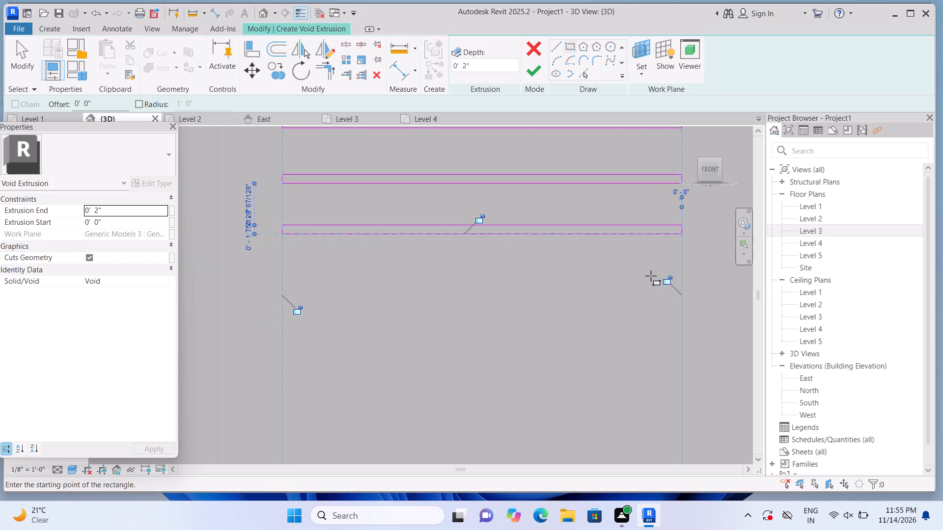
pyautogui.press('Escape')
# Sketch a tenth and eleventh thin strip, each 6'-0" wide, with the tenth about 7 3/4" below the ninth and similar spacing after it.
pyautogui.moveTo(561, 305); pyautogui.dragTo(590, 260, button='middle')
pyautogui.scroll(-1, 590, 260)
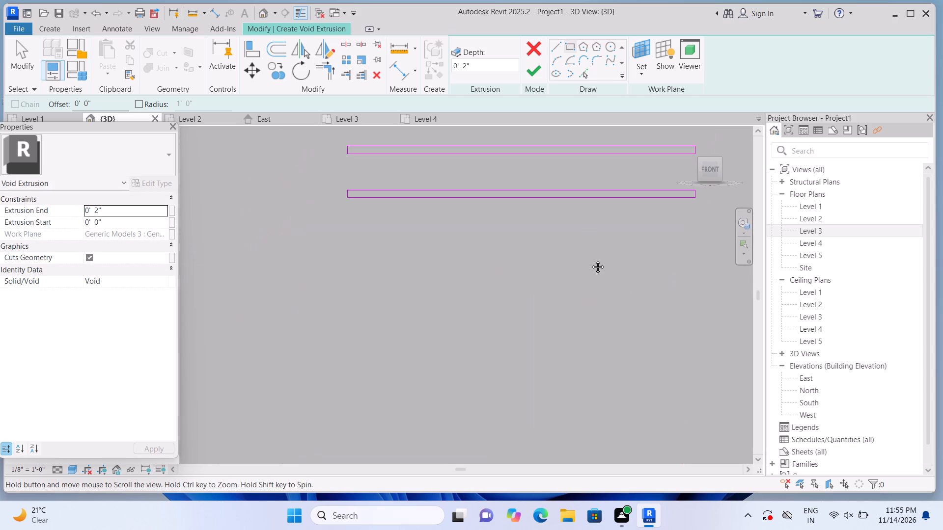
pyautogui.moveTo(590, 260); pyautogui.dragTo(590, 260, button='middle')
pyautogui.click(349, 235)
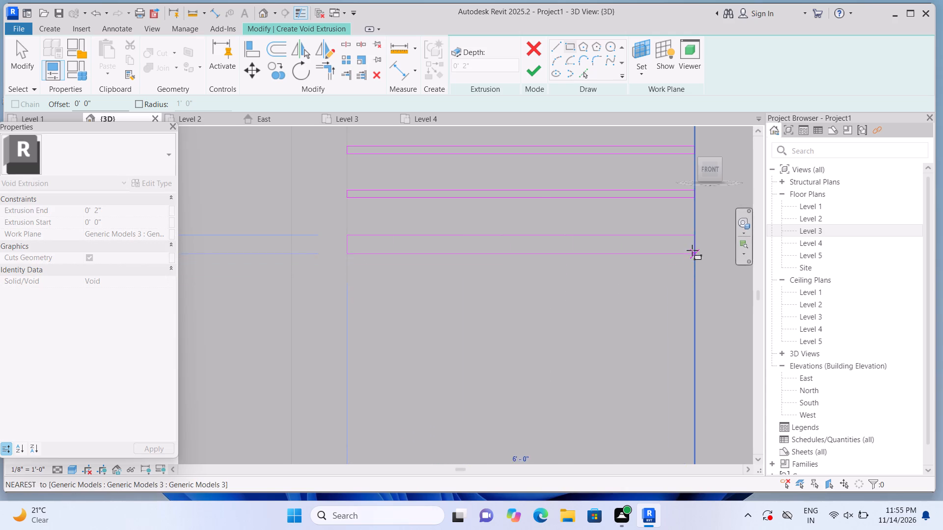
pyautogui.click(692, 241)
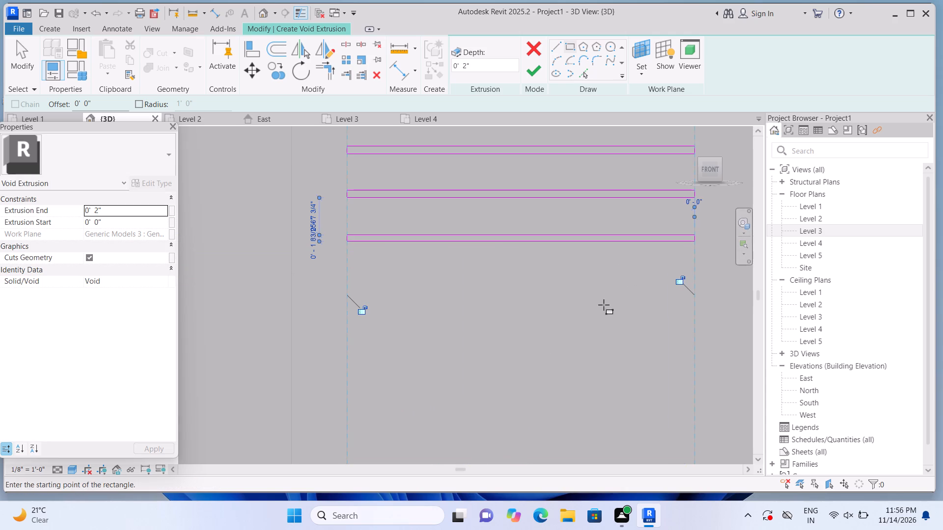
pyautogui.press('Escape')
pyautogui.moveTo(576, 320); pyautogui.dragTo(530, 273, button='middle')
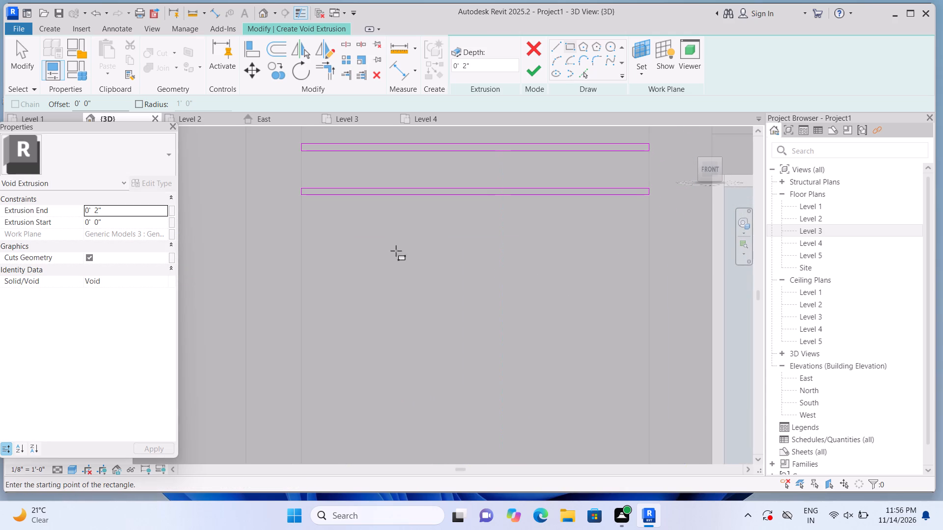
pyautogui.click(302, 234)
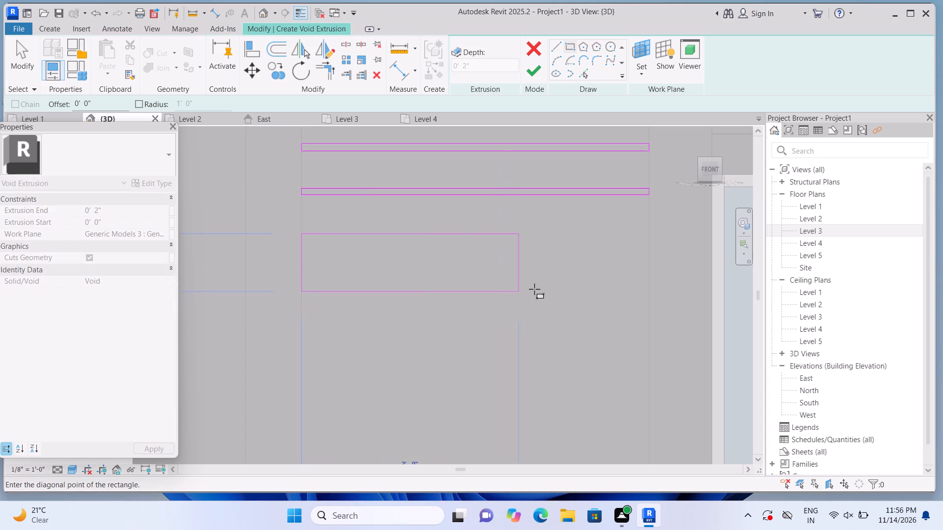
pyautogui.click(647, 242)
pyautogui.press('Escape')
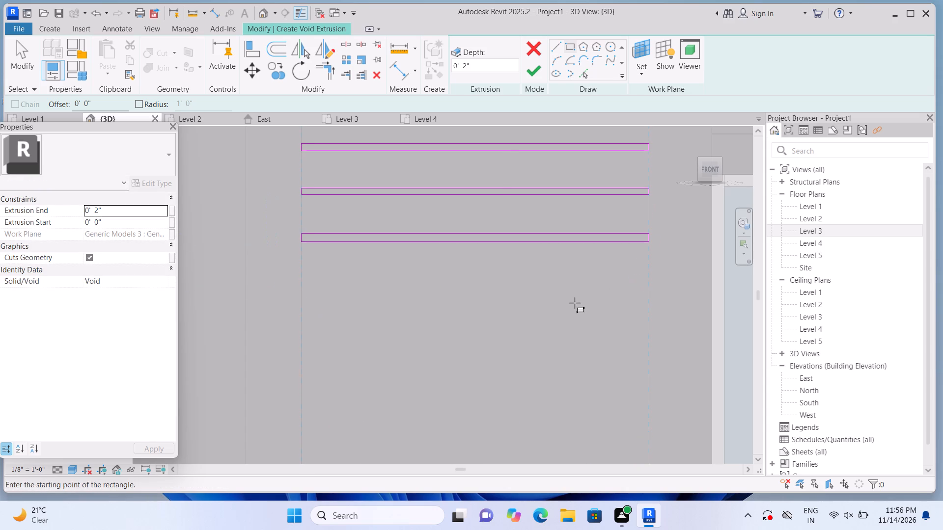
# Sketch a twelfth and thirteenth thin full-width strip further down the panel at similar spacing, making the thirteenth about 2 1/8" high.
pyautogui.click(305, 280)
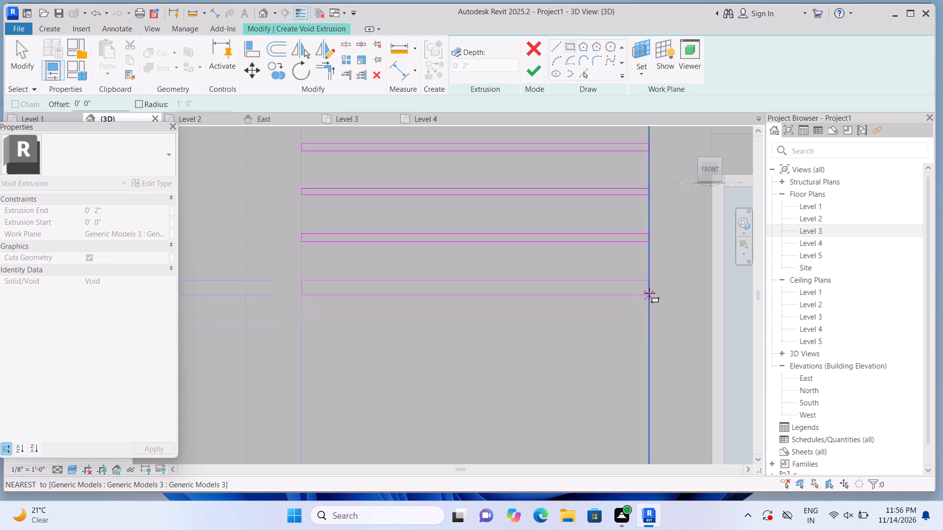
pyautogui.click(649, 289)
pyautogui.press('Escape')
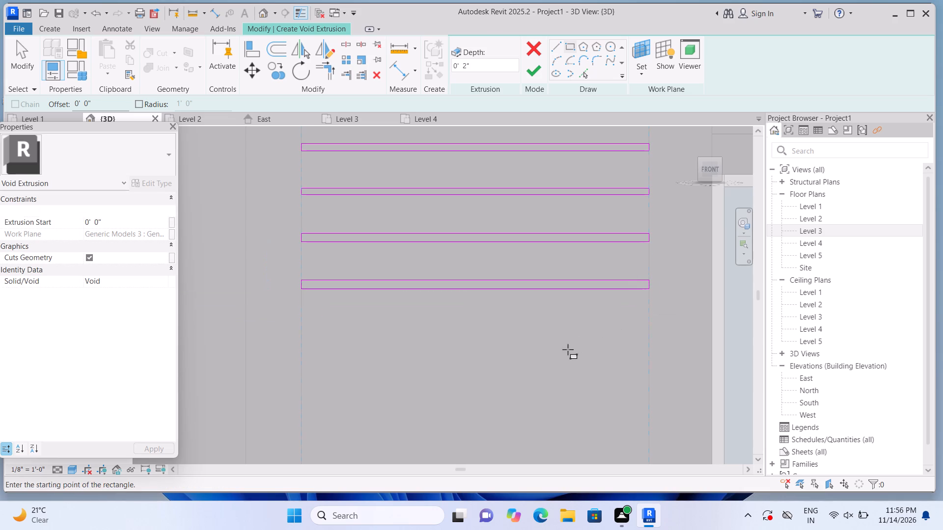
pyautogui.moveTo(511, 351); pyautogui.dragTo(511, 318, button='middle')
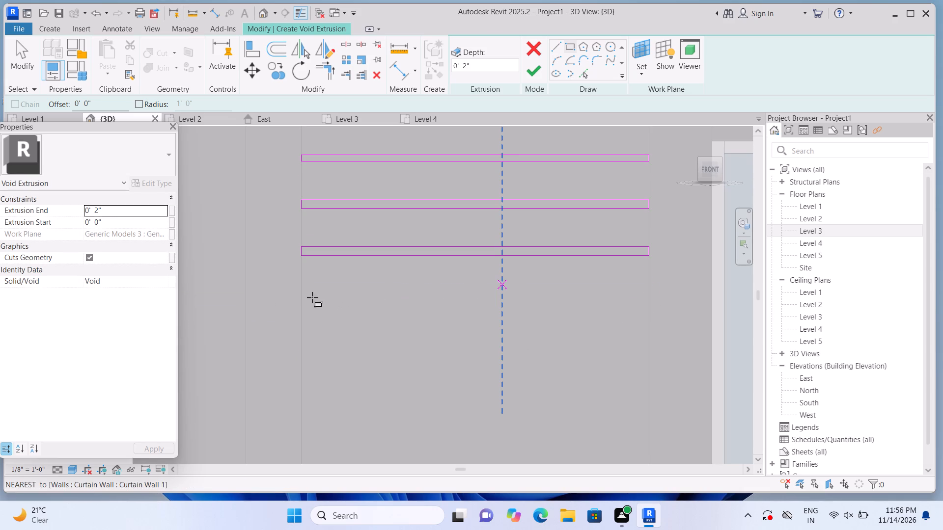
pyautogui.click(302, 292)
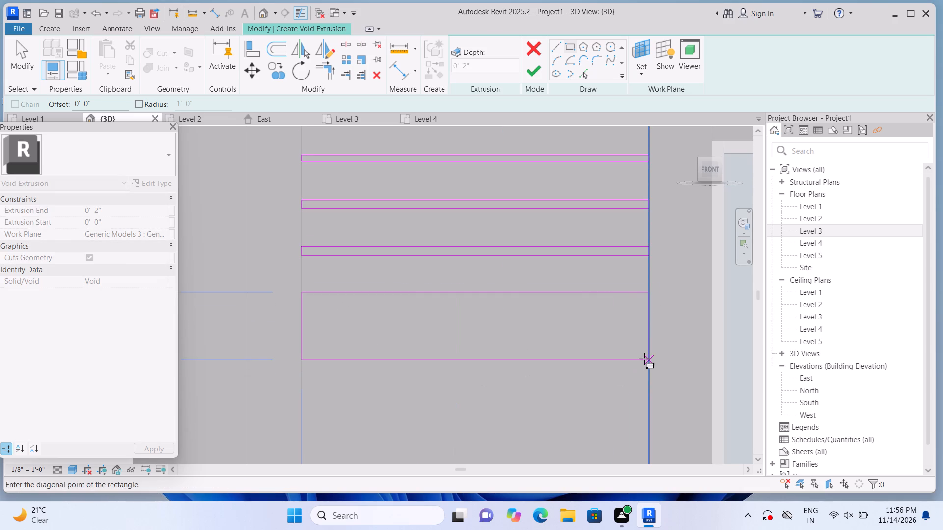
pyautogui.click(646, 303)
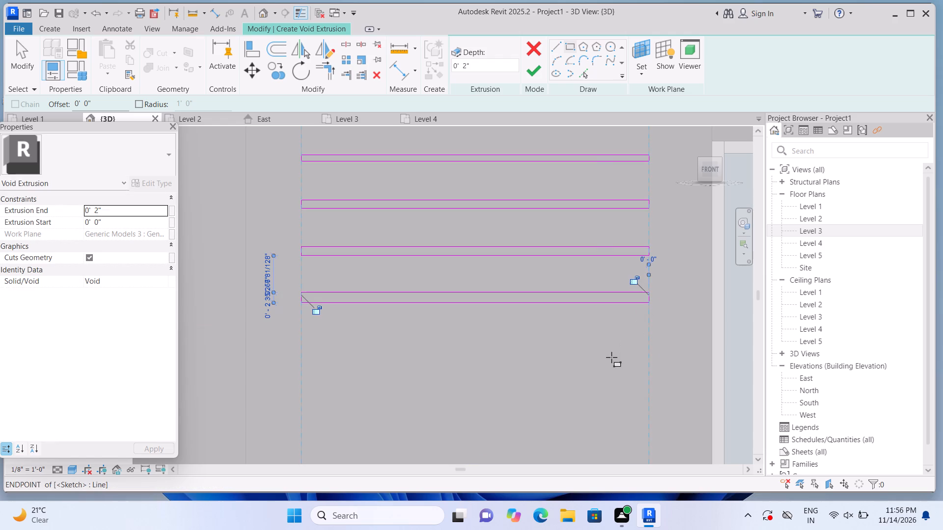
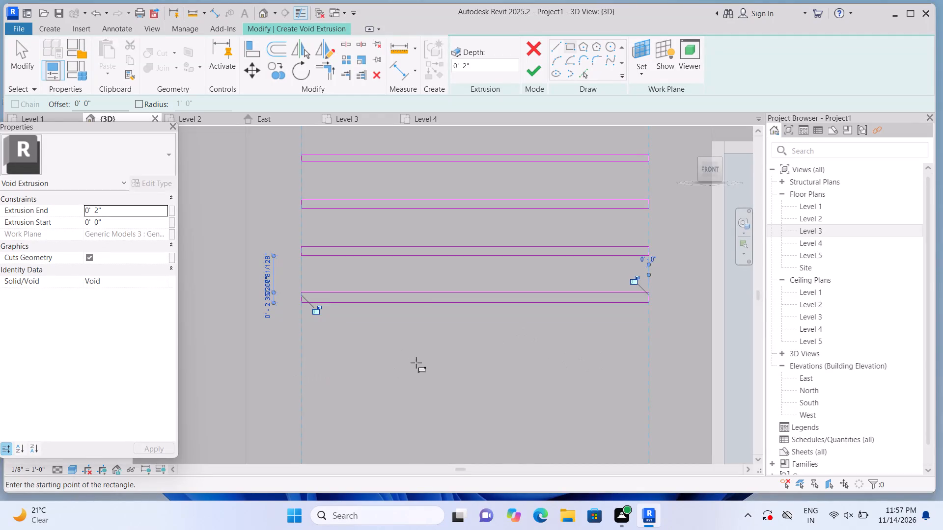
# Sketch a fourteenth and fifteenth thin full-width strip further down the panel at similar spacing, each about 1 3/8" high.
pyautogui.moveTo(417, 363); pyautogui.dragTo(395, 266, button='middle')
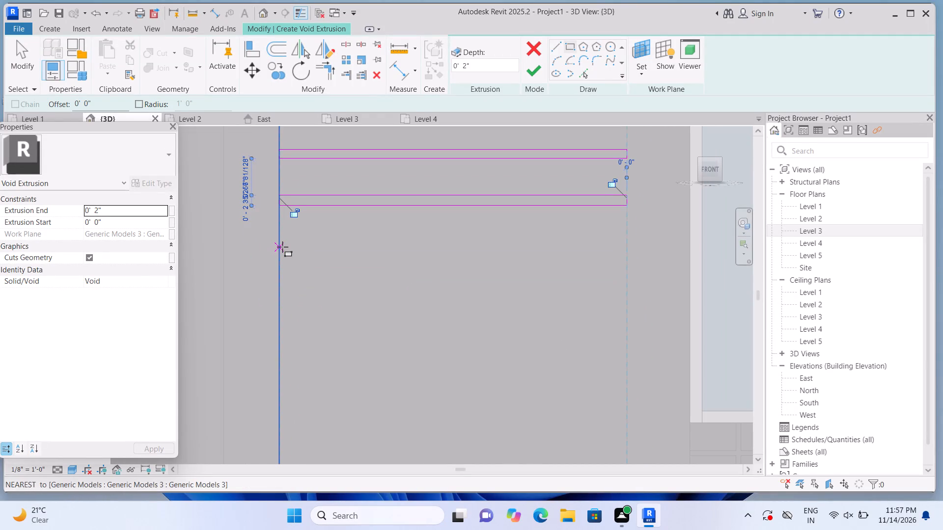
pyautogui.click(282, 247)
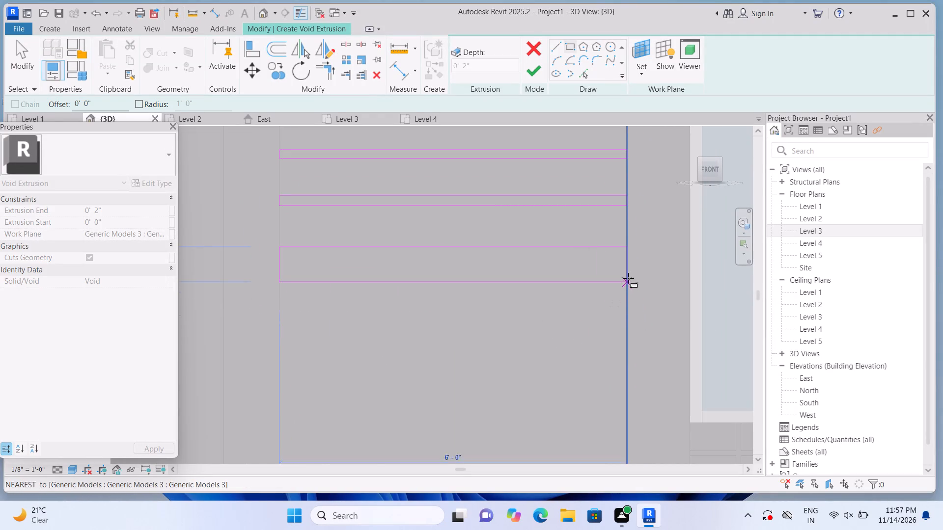
pyautogui.click(628, 254)
pyautogui.moveTo(562, 307); pyautogui.dragTo(557, 263, button='middle')
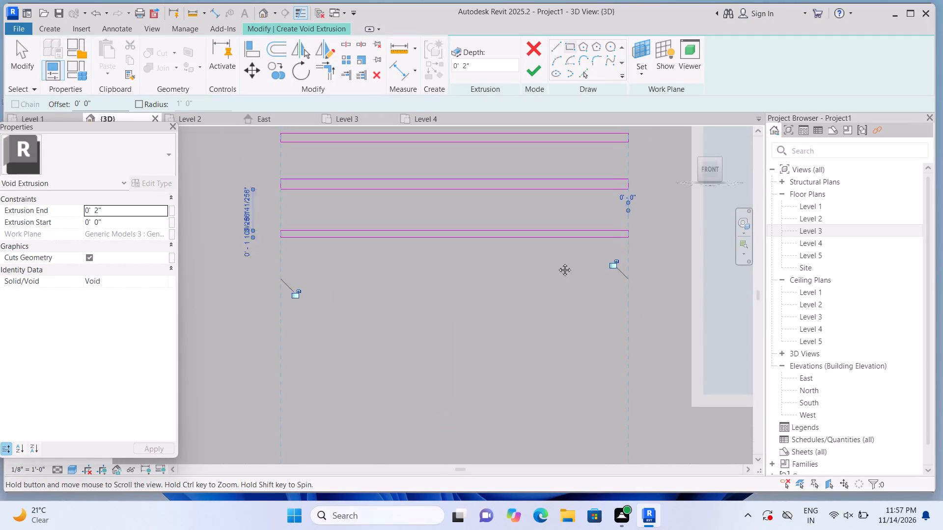
pyautogui.moveTo(557, 263); pyautogui.dragTo(553, 241, button='middle')
pyautogui.press('Escape')
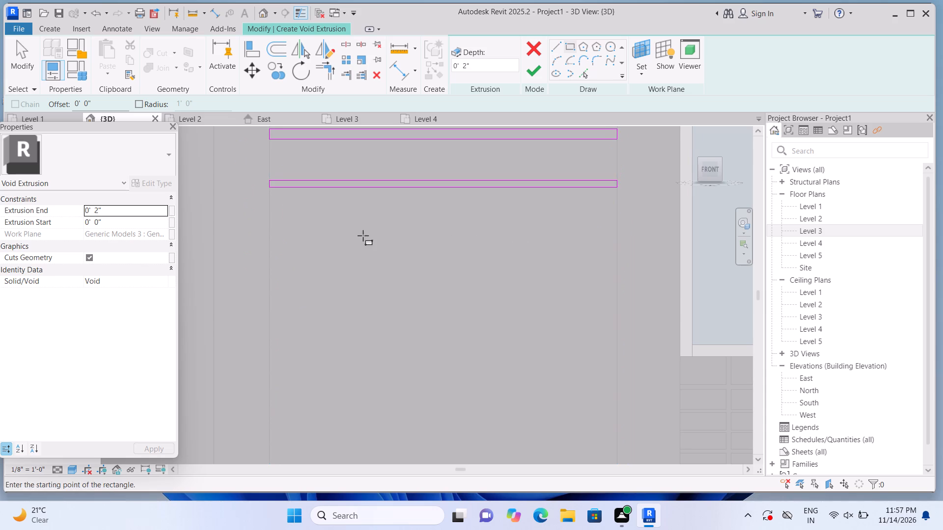
pyautogui.click(274, 227)
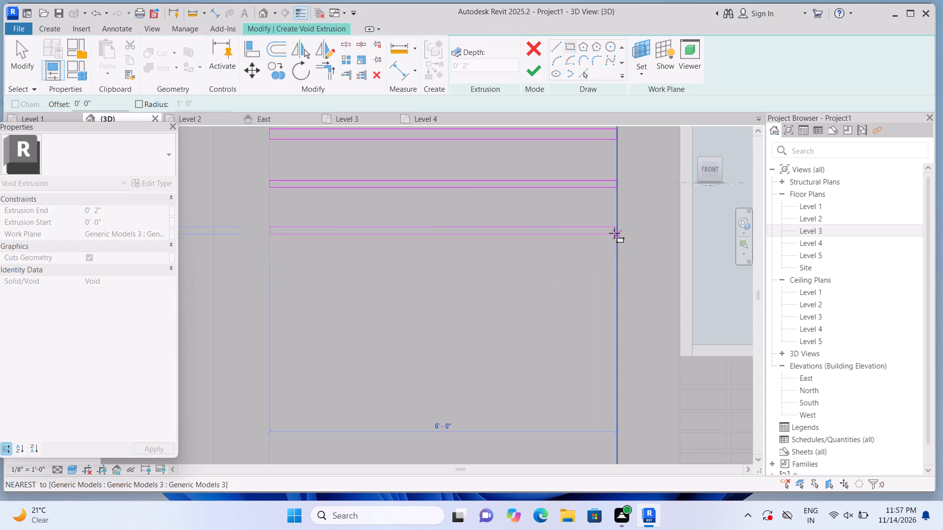
pyautogui.click(614, 233)
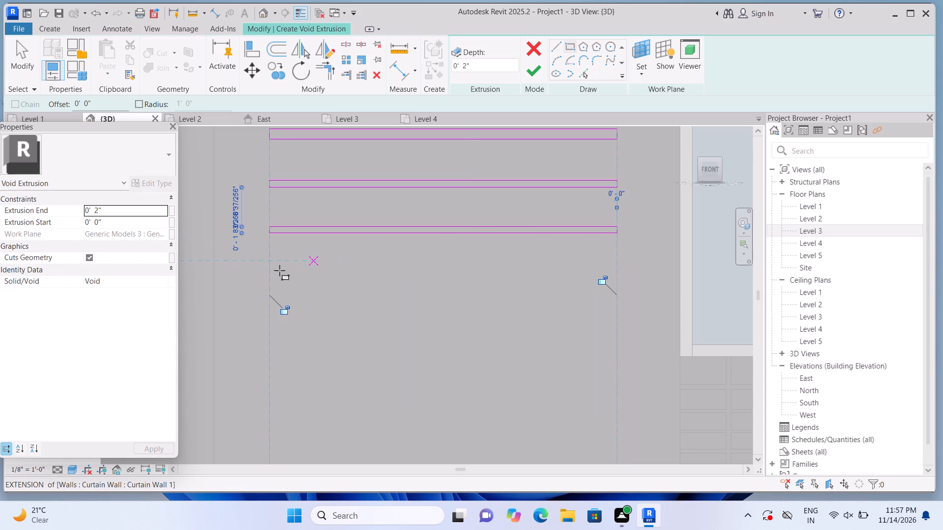
# Sketch a sixteenth and seventeenth thin horizontal strip across the panel's full width, continuing downward below the fifteenth at similar spacing.
pyautogui.click(267, 272)
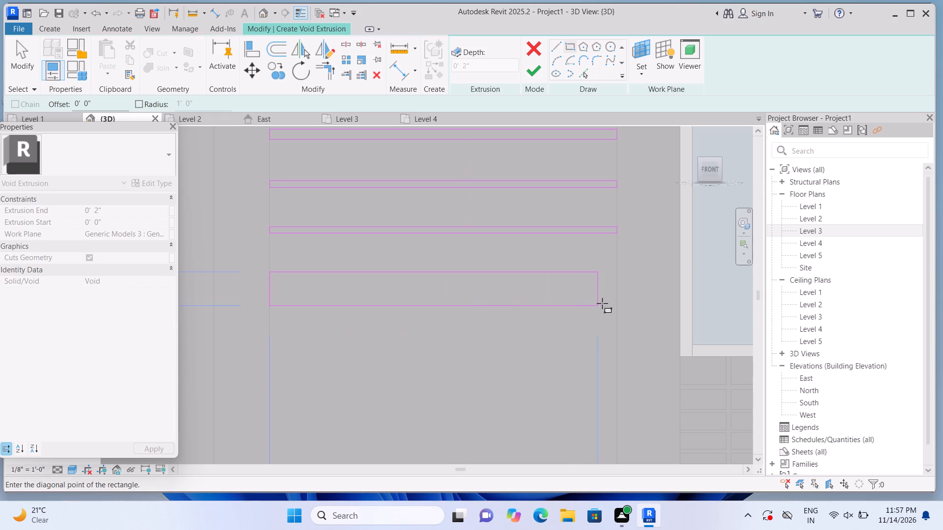
pyautogui.click(615, 281)
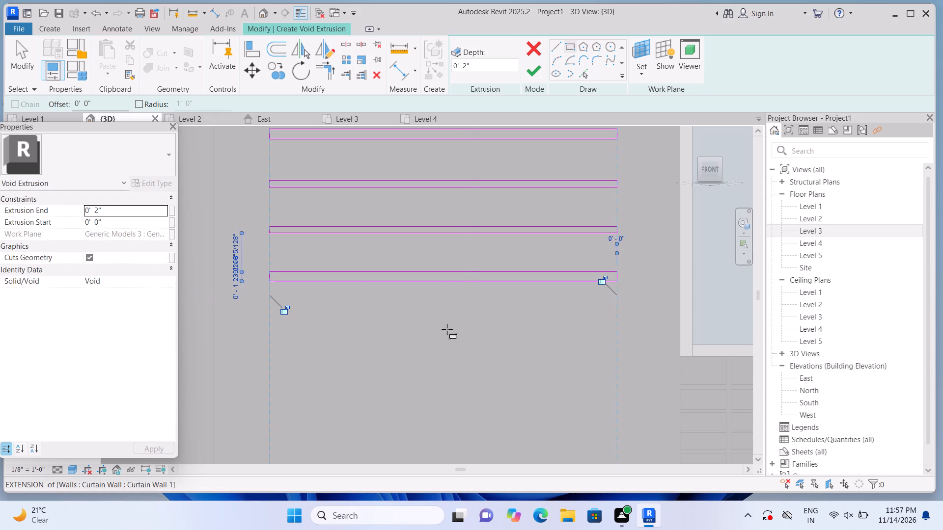
pyautogui.click(270, 319)
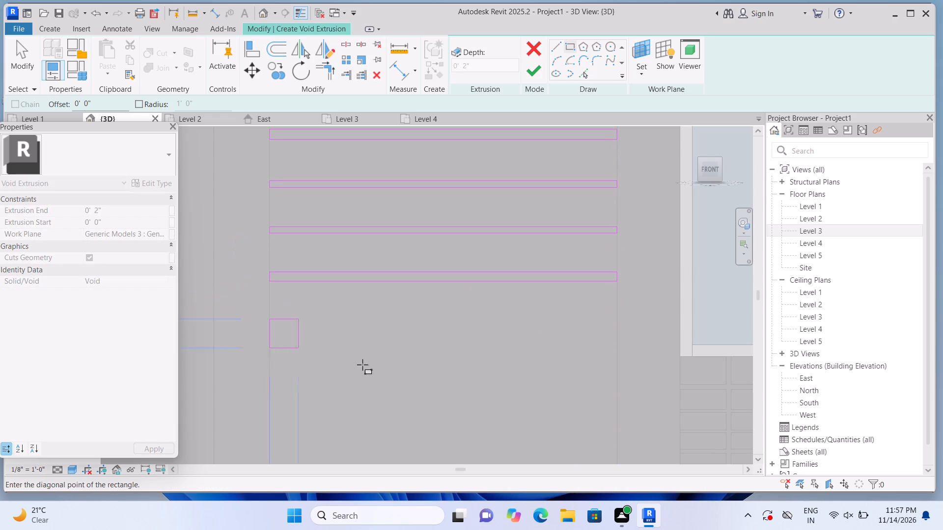
pyautogui.click(620, 326)
# Sketch an eighteenth and nineteenth thin strip, each 6'-0" wide, with the nineteenth about 7 1/8" below the eighteenth.
pyautogui.moveTo(568, 359); pyautogui.dragTo(554, 245, button='middle')
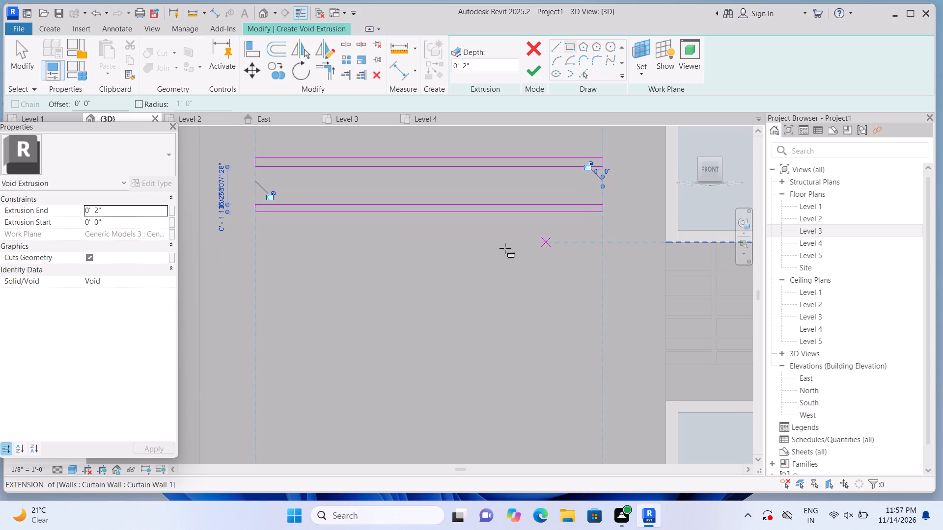
pyautogui.click(258, 250)
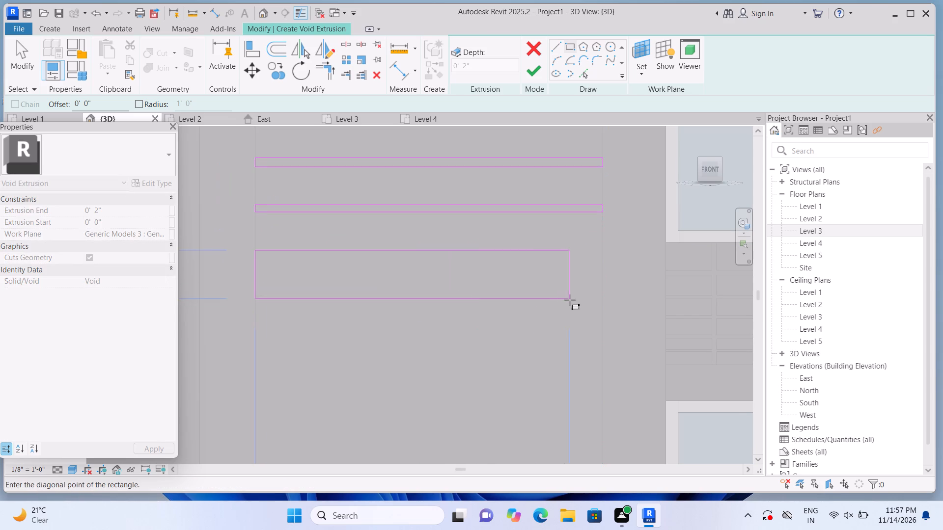
pyautogui.click(599, 256)
pyautogui.press('Escape')
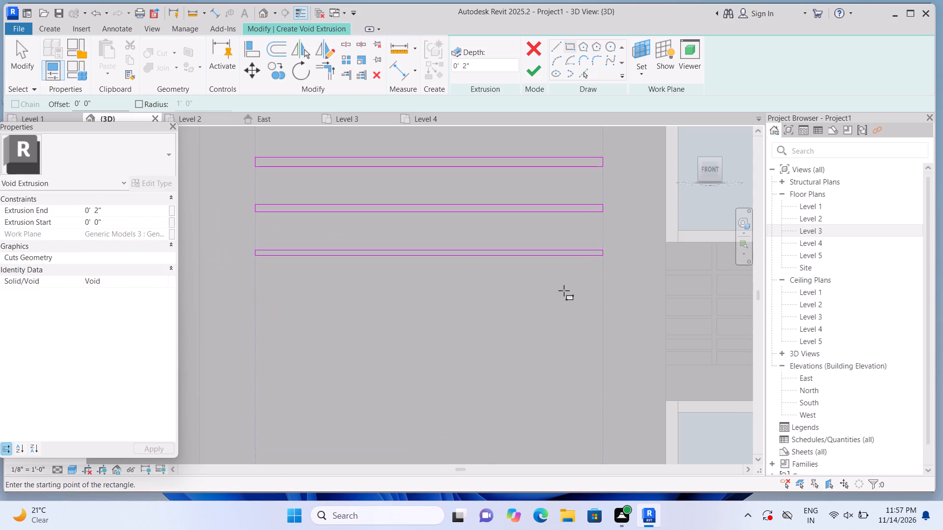
pyautogui.moveTo(522, 307); pyautogui.dragTo(517, 253, button='middle')
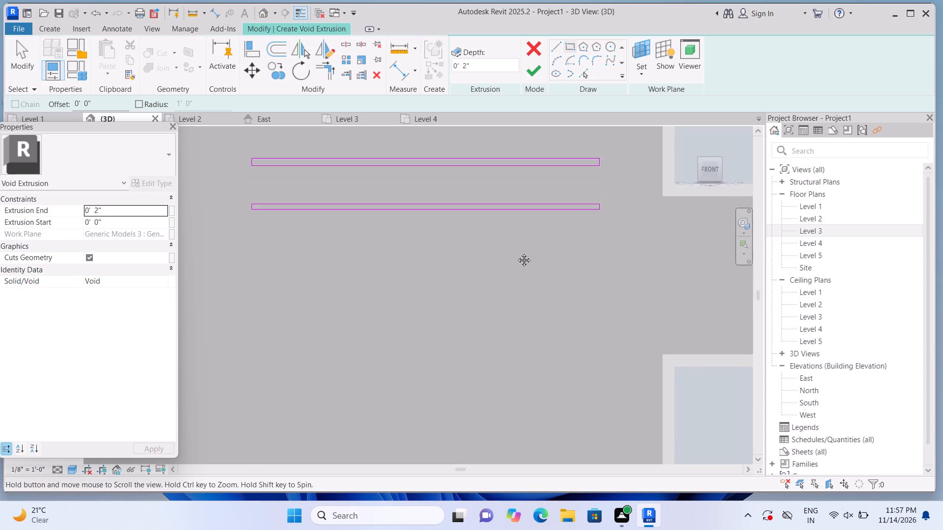
pyautogui.moveTo(517, 253); pyautogui.dragTo(516, 215, button='middle')
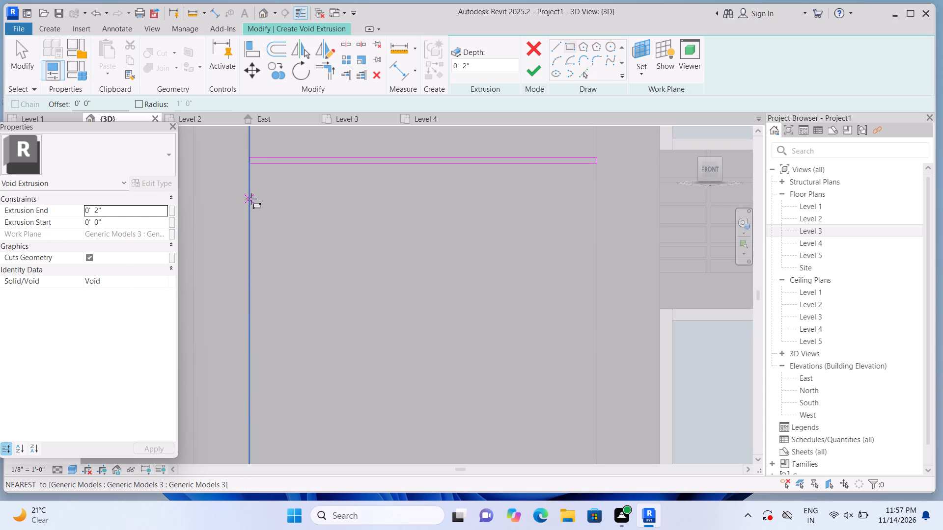
pyautogui.click(250, 198)
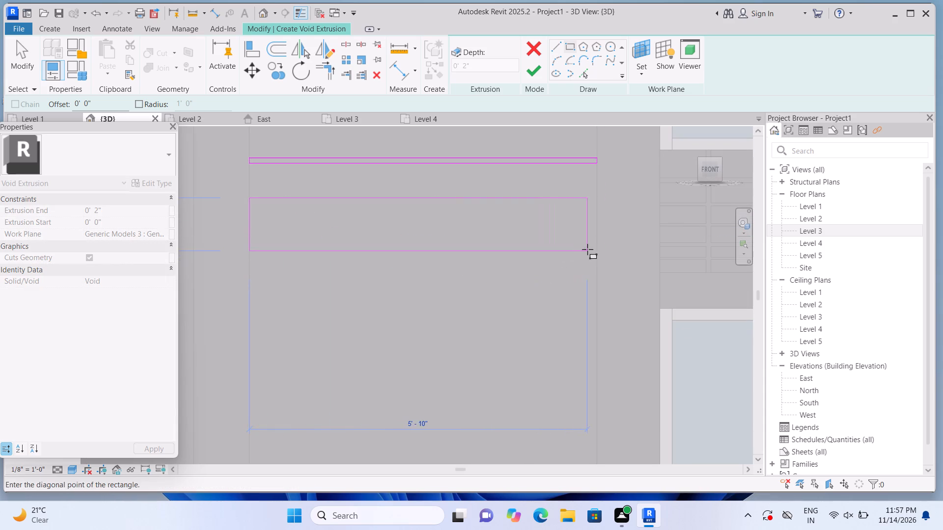
pyautogui.click(598, 204)
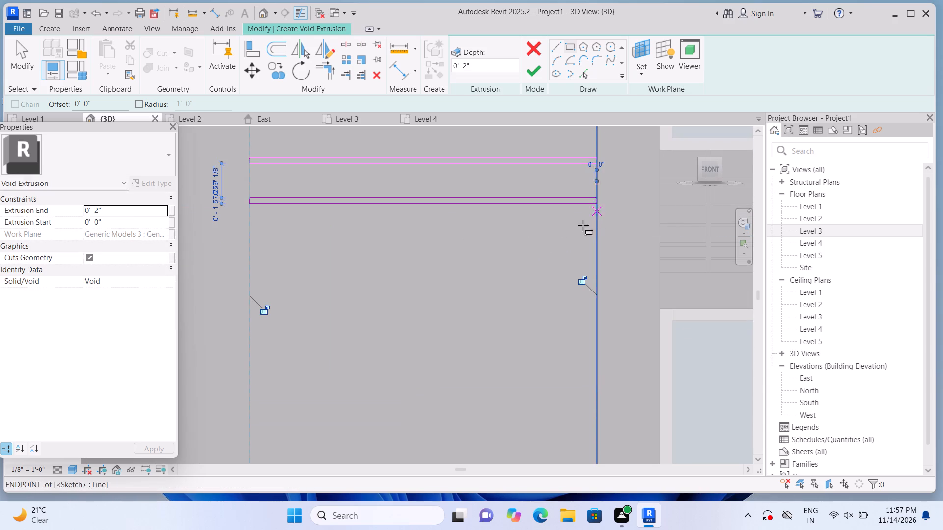
pyautogui.press('Escape')
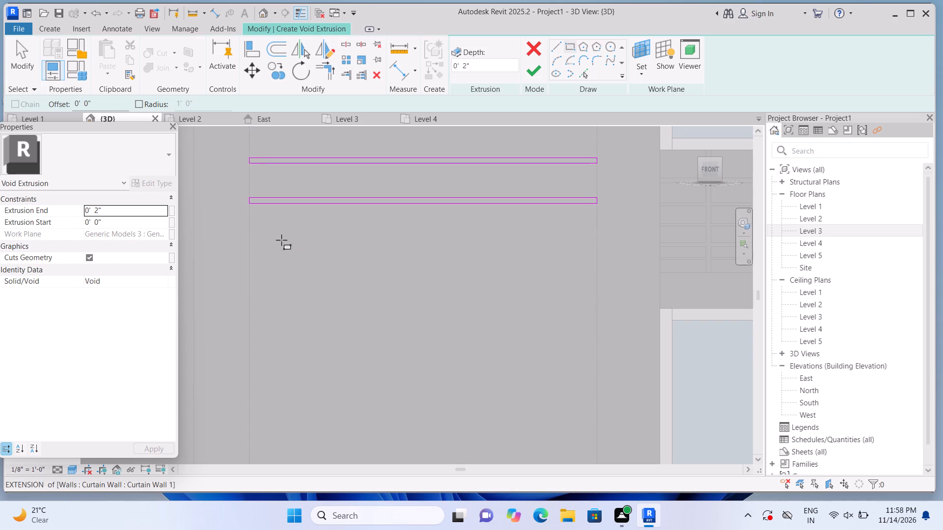
# Sketch a twentieth and twenty-first thin full-width strip further down the panel below the nineteenth at similar spacing.
pyautogui.click(253, 240)
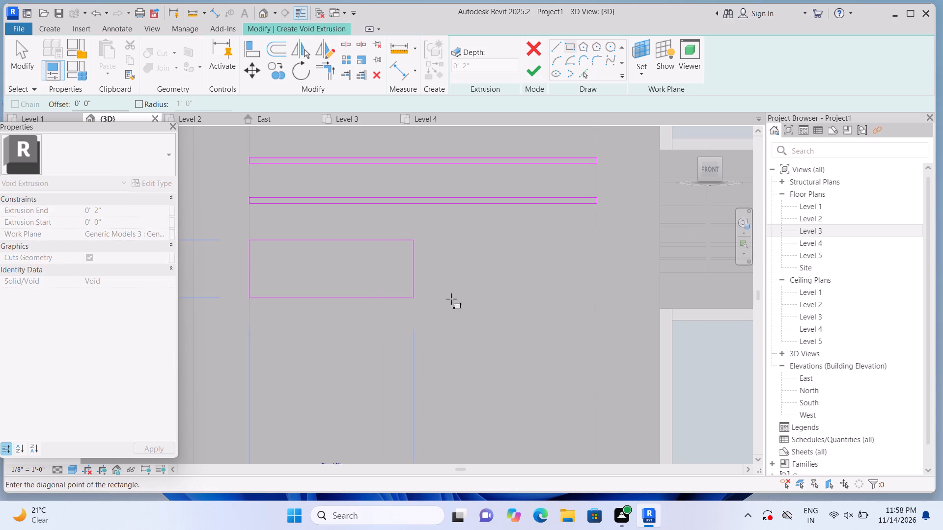
pyautogui.click(596, 247)
pyautogui.press('Escape')
pyautogui.middleClick(496, 324)
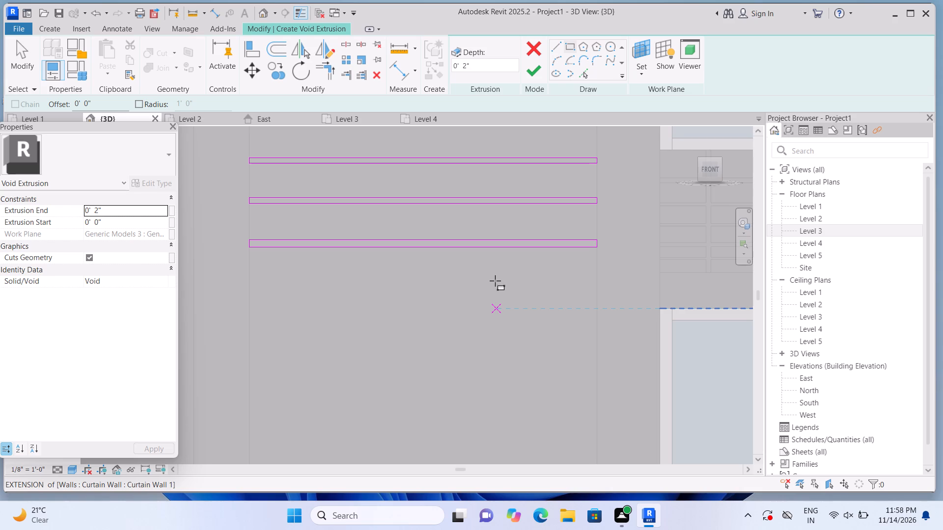
pyautogui.click(250, 285)
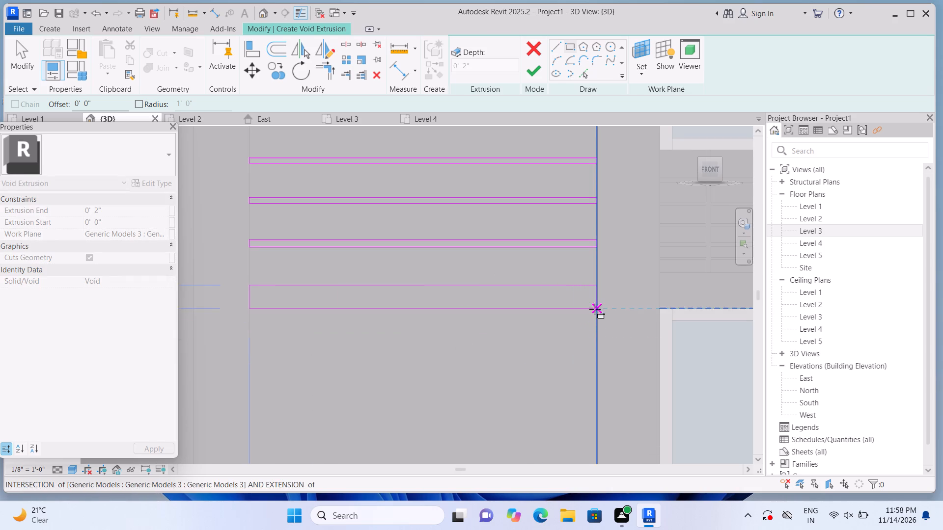
pyautogui.click(594, 293)
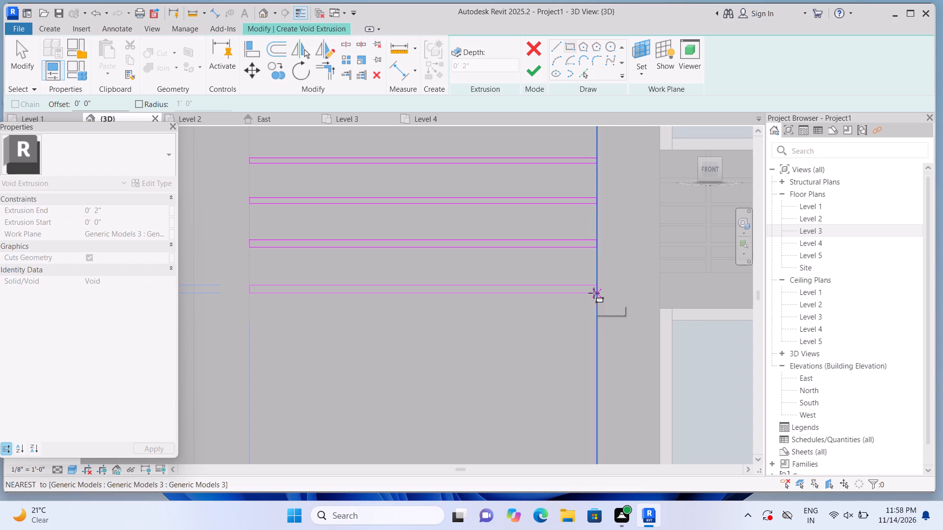
pyautogui.press('Escape')
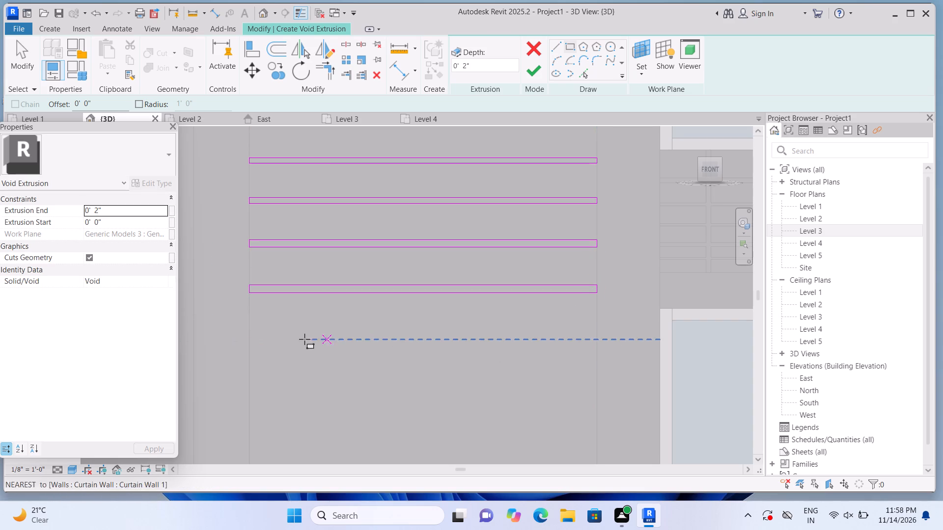
# Sketch a twenty-second and twenty-third thin strip, each spanning the panel's 6'-0" width, continuing downward at similar spacing.
pyautogui.click(253, 330)
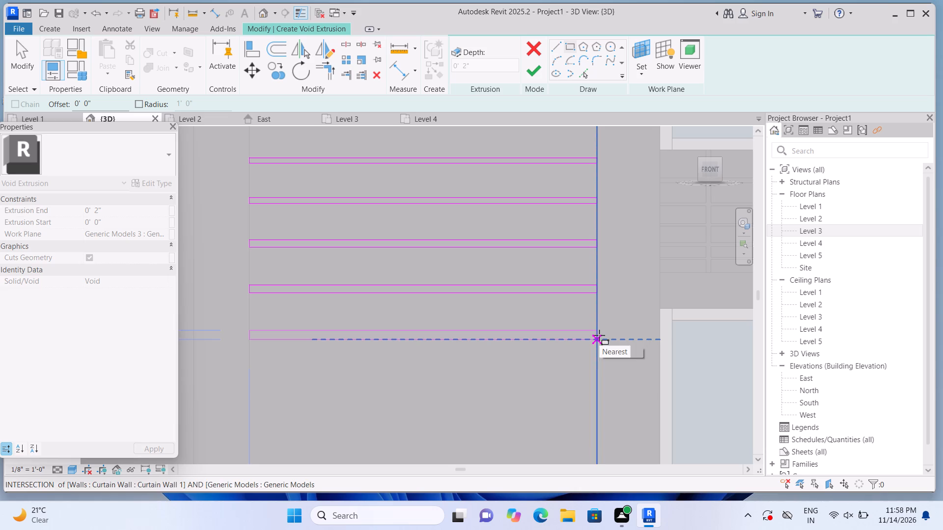
pyautogui.click(599, 335)
pyautogui.press('Escape')
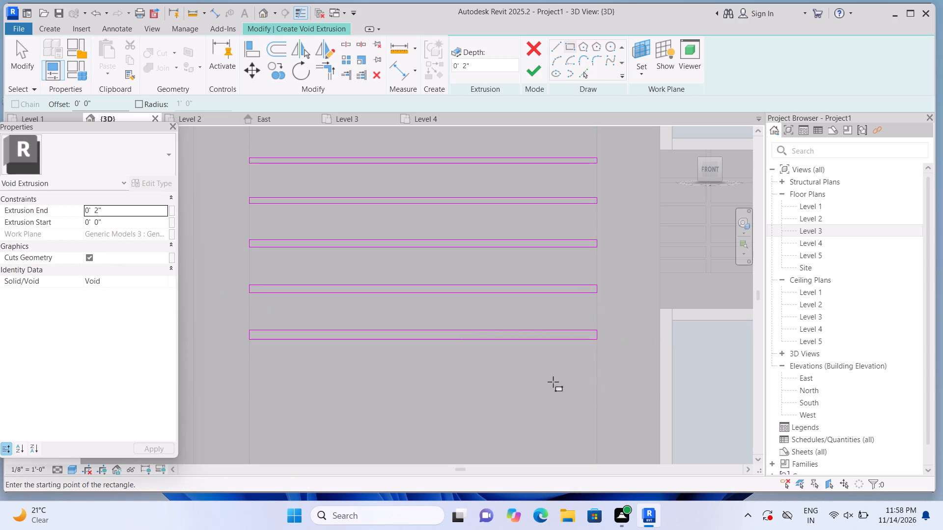
pyautogui.scroll(-9, 551, 380)
pyautogui.moveTo(524, 403); pyautogui.dragTo(461, 338, button='middle')
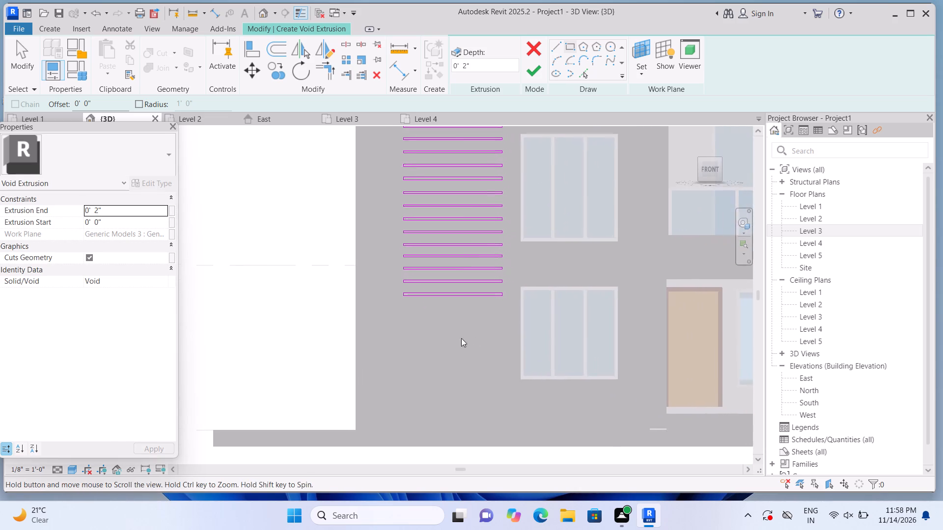
pyautogui.moveTo(461, 338); pyautogui.dragTo(463, 337, button='middle')
pyautogui.scroll(4, 457, 327)
pyautogui.scroll(1, 413, 314)
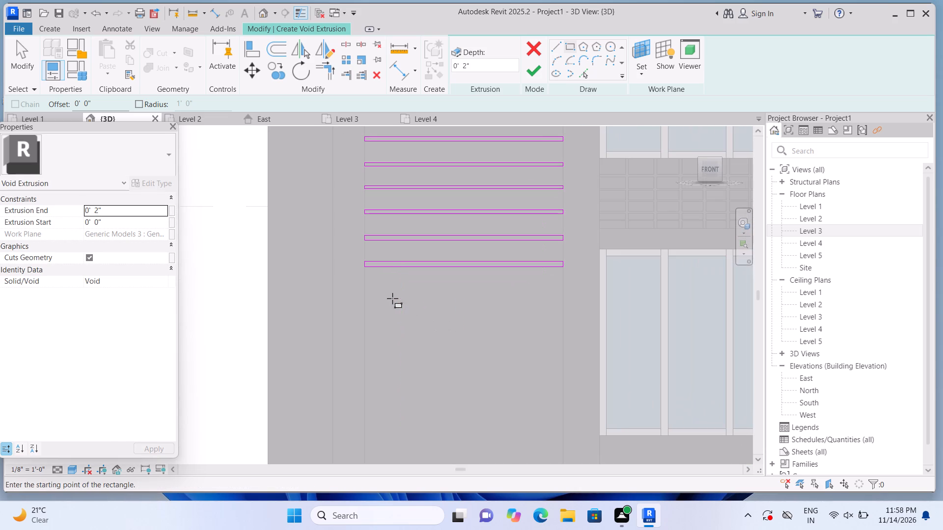
pyautogui.click(367, 291)
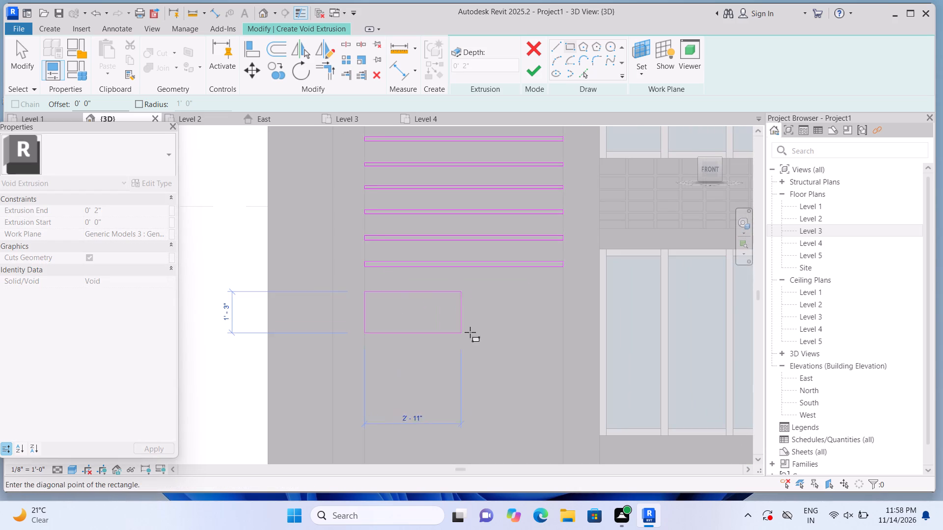
pyautogui.scroll(2, 555, 328)
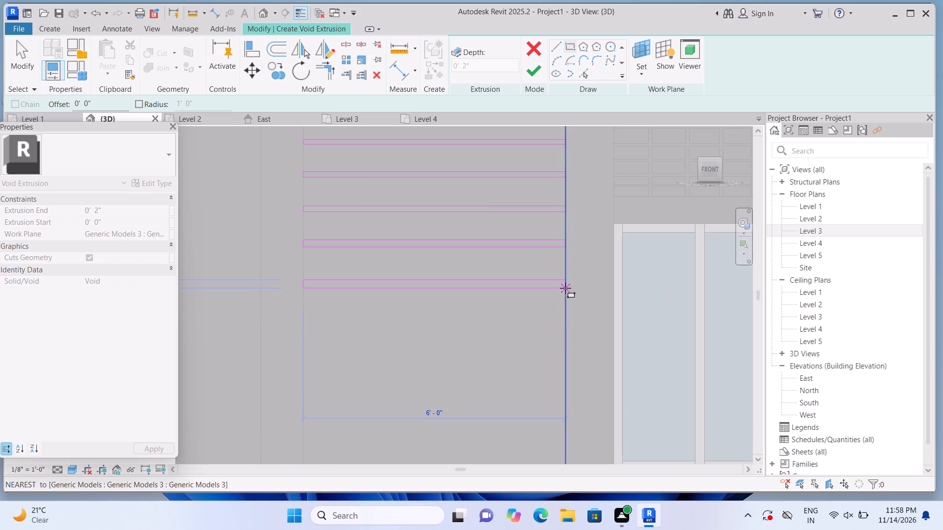
pyautogui.click(565, 288)
pyautogui.press('Escape')
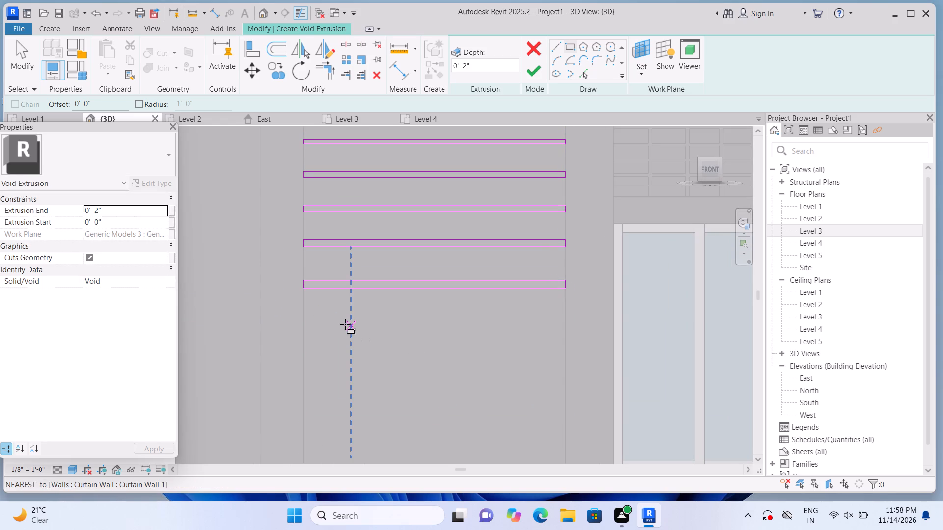
# Sketch a twenty-fourth and twenty-fifth thin strip, each 6'-0" wide, below the twenty-third at similar spacing.
pyautogui.click(306, 318)
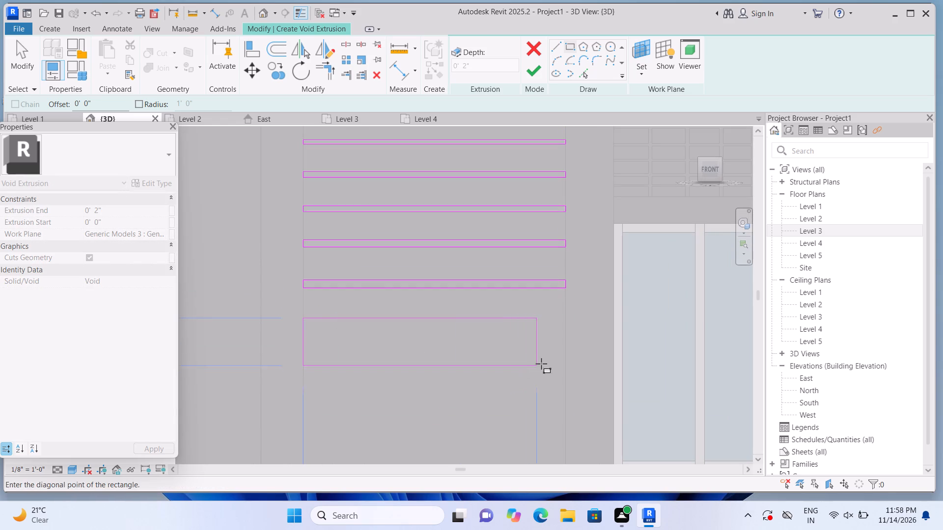
pyautogui.click(562, 326)
pyautogui.press('Escape')
pyautogui.moveTo(473, 380); pyautogui.dragTo(449, 273, button='middle')
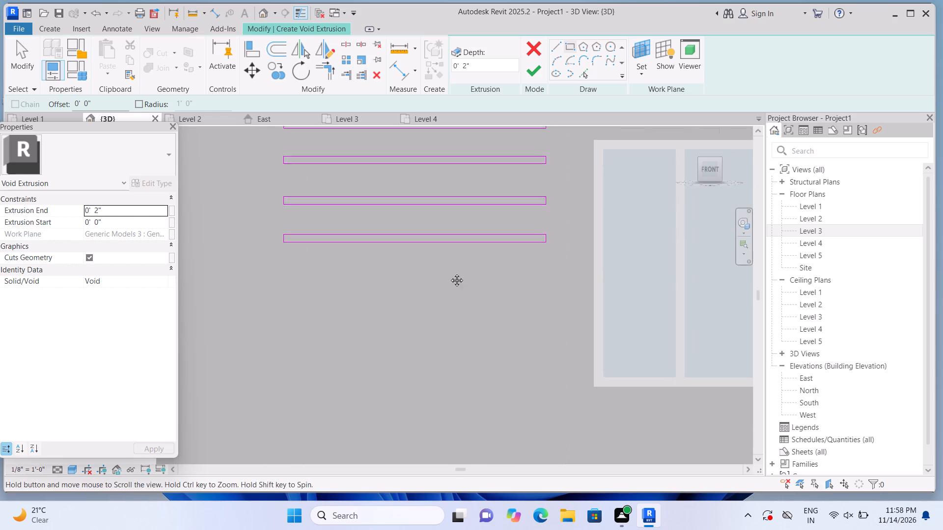
pyautogui.moveTo(449, 273); pyautogui.dragTo(449, 270, button='middle')
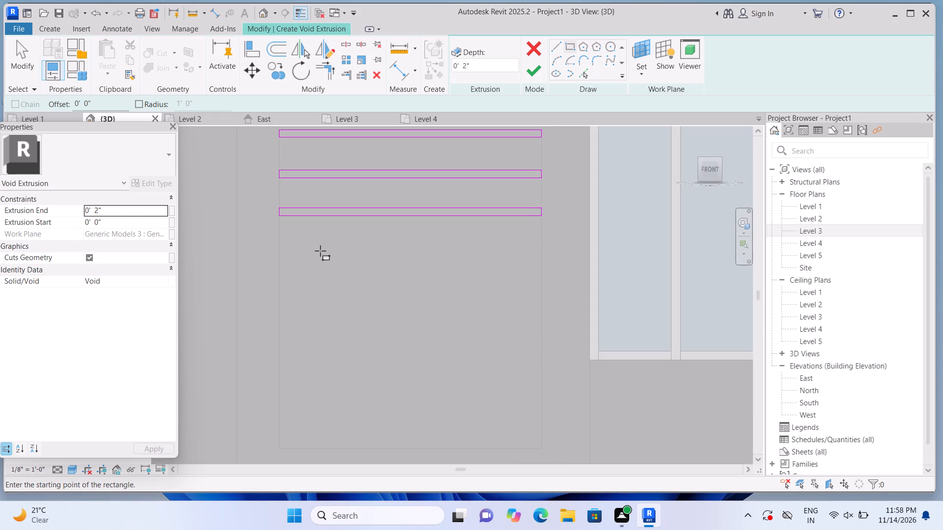
pyautogui.click(282, 243)
pyautogui.scroll(2, 475, 288)
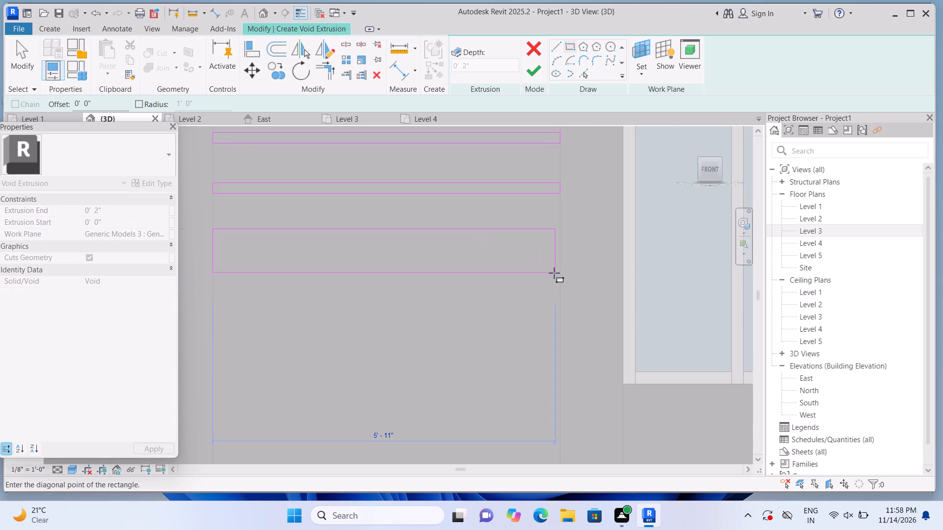
pyautogui.click(559, 237)
pyautogui.press('Escape')
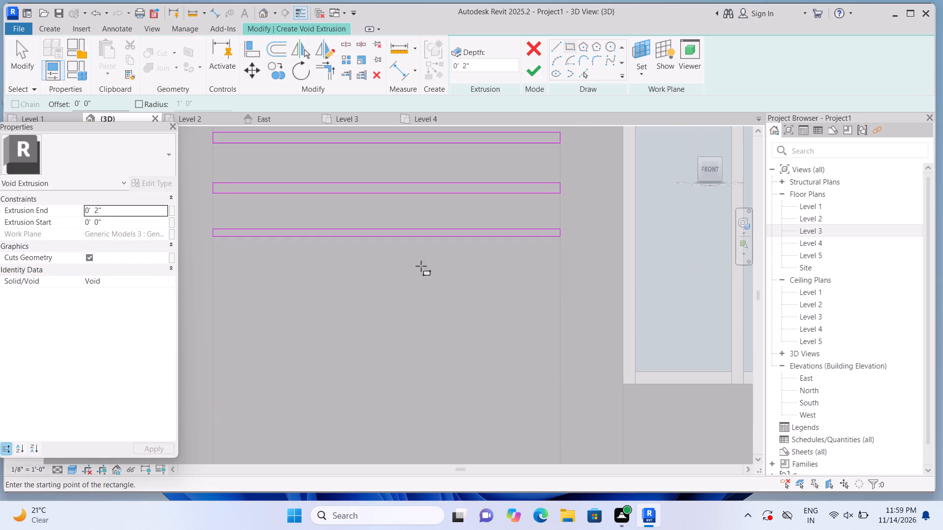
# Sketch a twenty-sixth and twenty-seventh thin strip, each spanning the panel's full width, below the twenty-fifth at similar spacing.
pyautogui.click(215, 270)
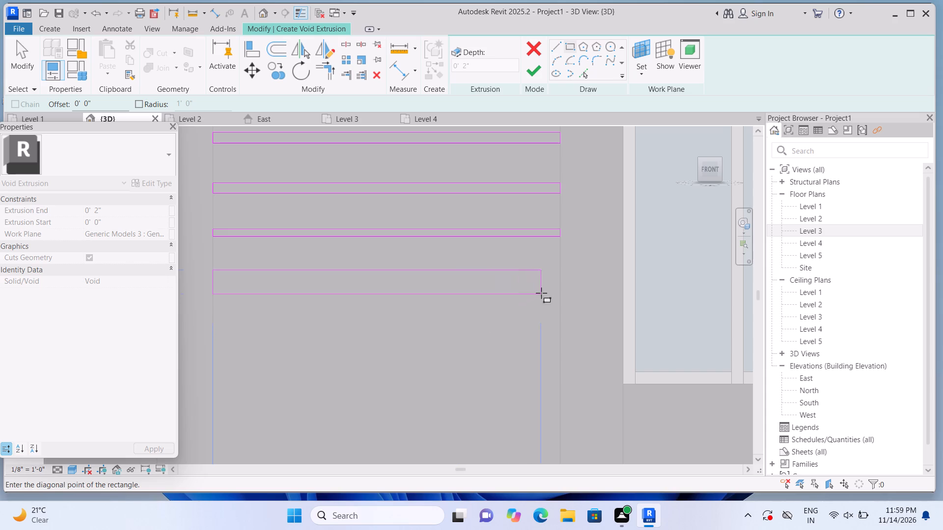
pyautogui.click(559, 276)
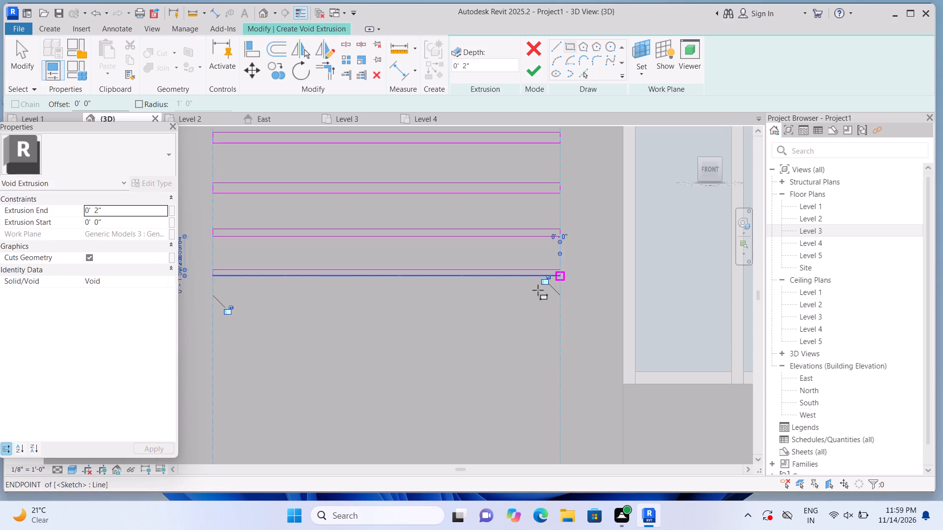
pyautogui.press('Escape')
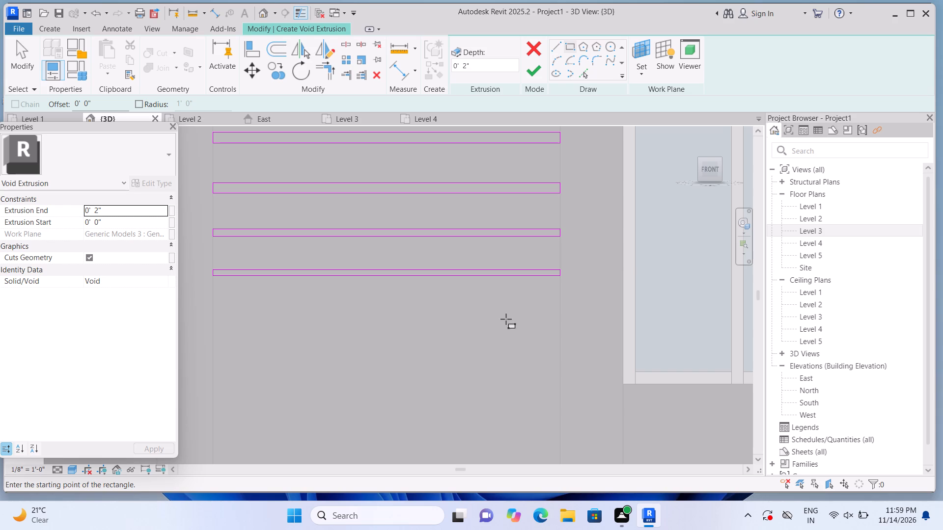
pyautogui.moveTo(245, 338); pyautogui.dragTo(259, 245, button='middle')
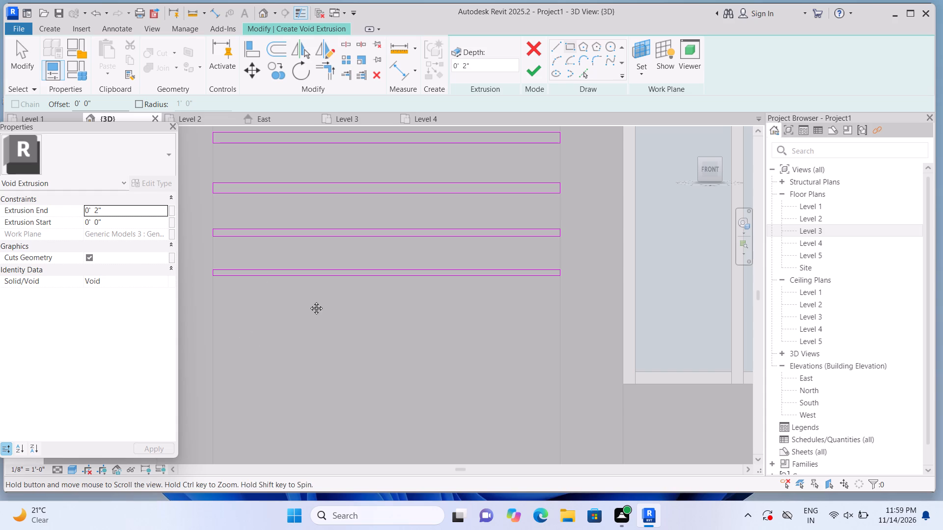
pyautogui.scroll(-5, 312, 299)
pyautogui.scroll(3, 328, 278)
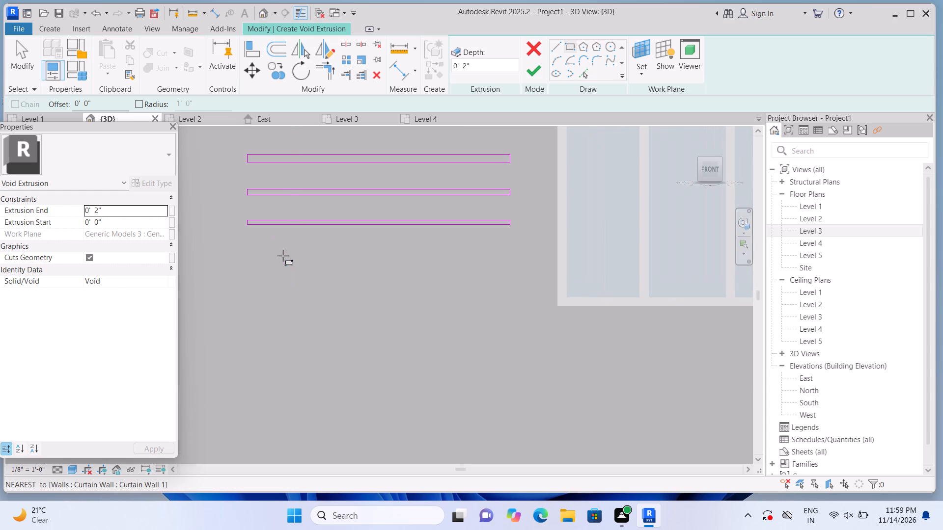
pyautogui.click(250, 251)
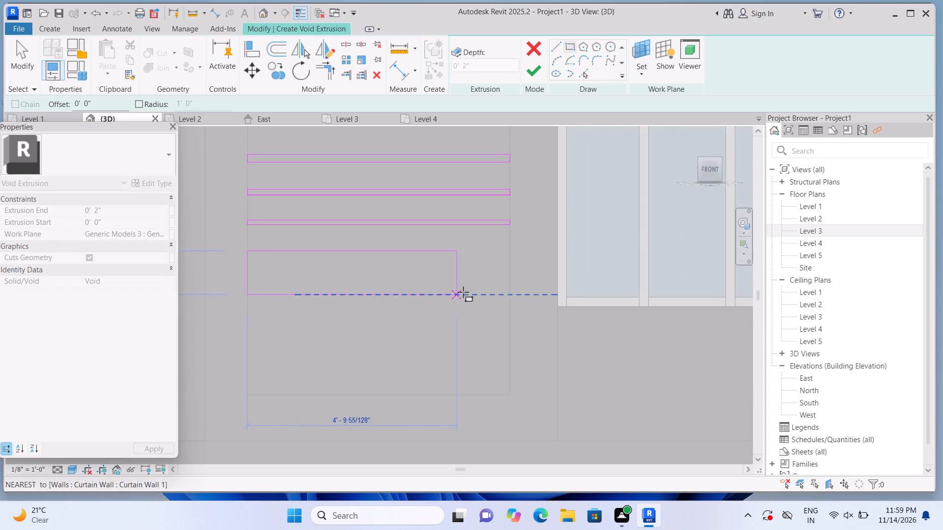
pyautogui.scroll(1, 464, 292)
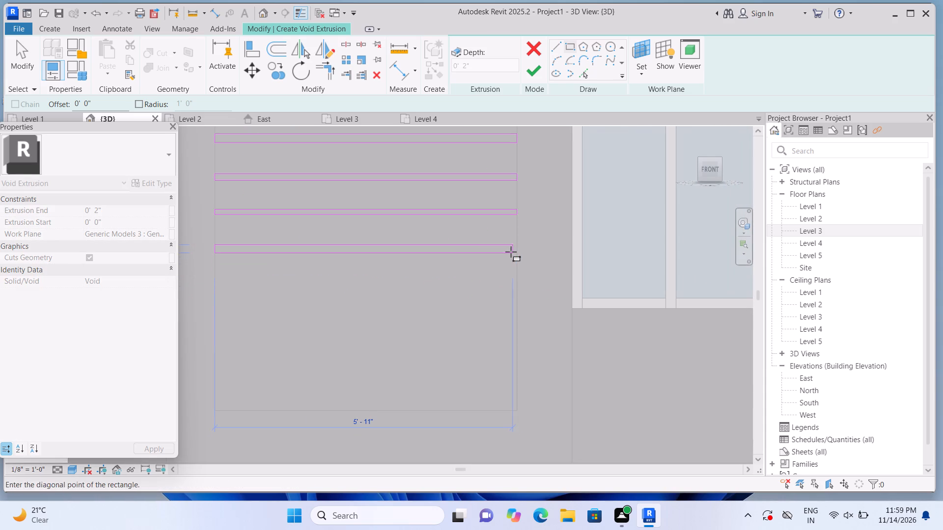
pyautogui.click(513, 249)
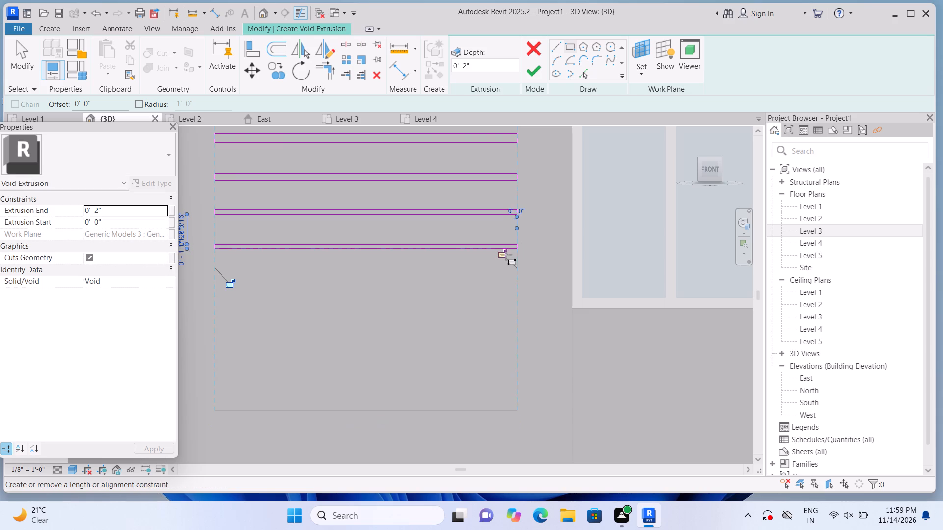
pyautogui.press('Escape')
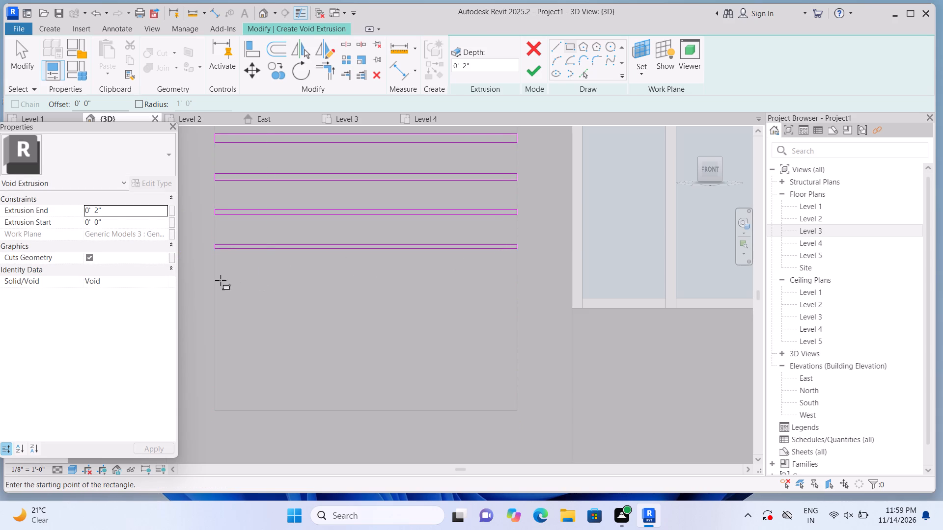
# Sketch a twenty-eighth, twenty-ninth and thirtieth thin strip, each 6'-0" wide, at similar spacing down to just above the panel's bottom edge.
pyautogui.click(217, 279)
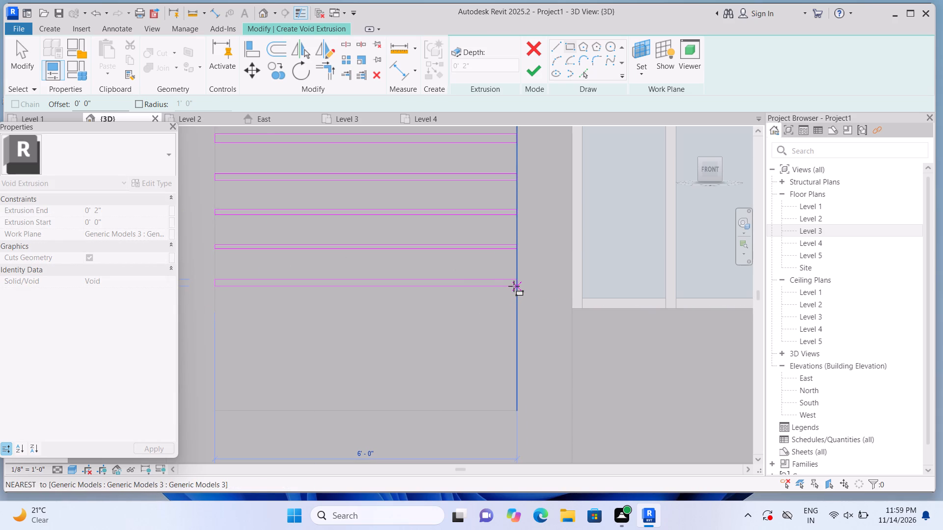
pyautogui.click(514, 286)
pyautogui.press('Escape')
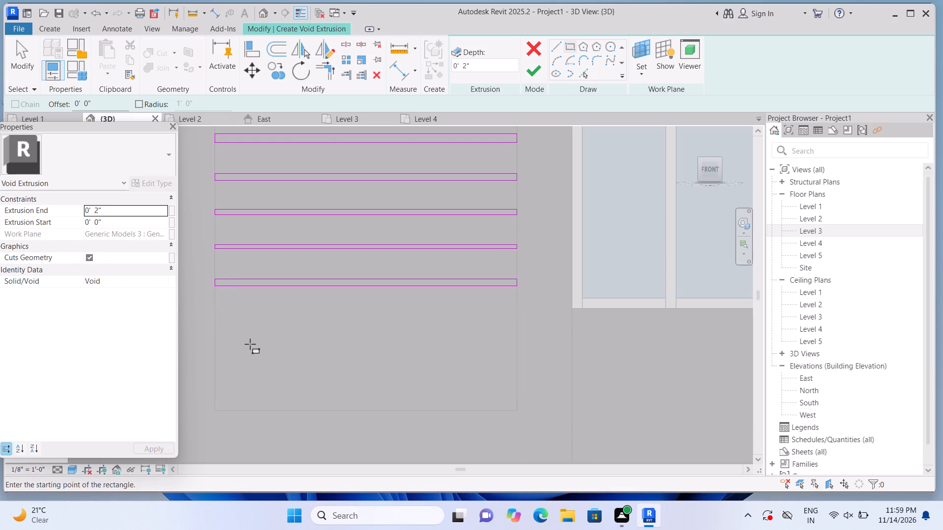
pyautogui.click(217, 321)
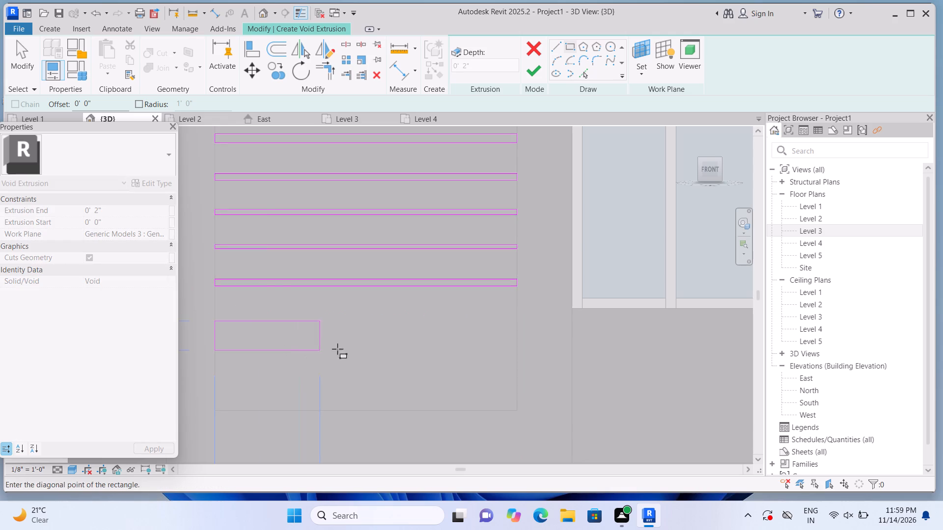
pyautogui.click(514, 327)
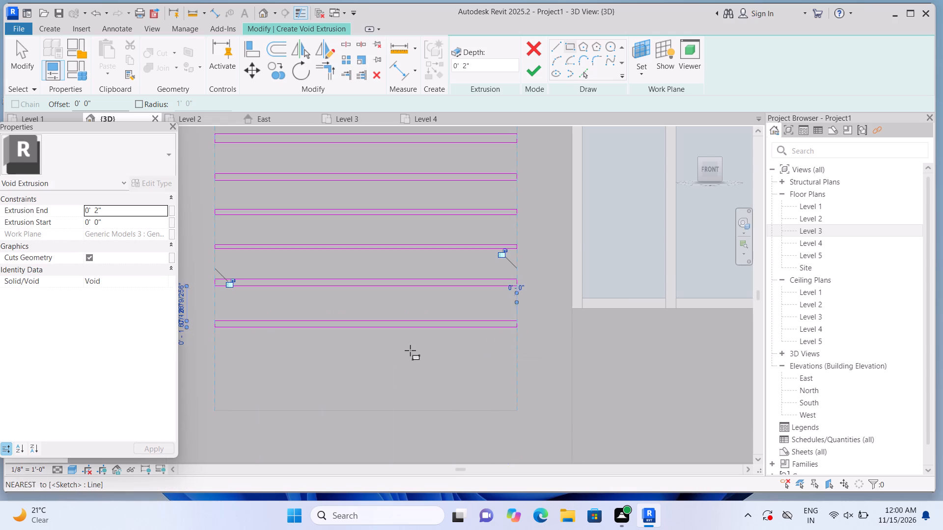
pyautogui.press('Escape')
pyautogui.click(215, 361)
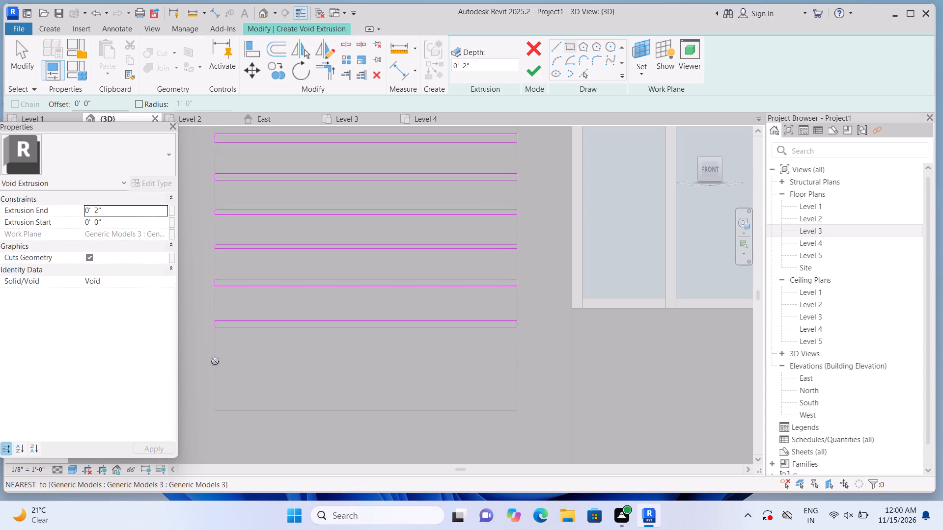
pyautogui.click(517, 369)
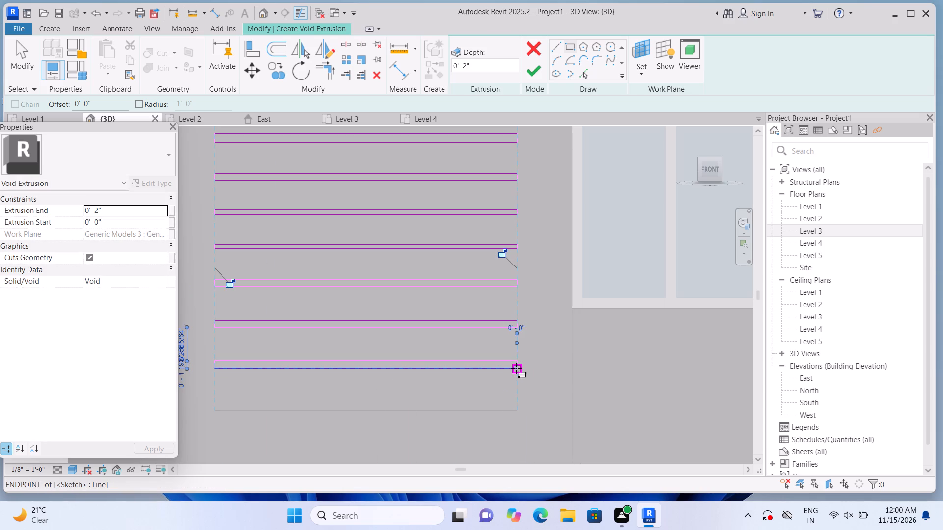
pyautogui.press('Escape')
# Finish the void extrusion sketch of the horizontal strips on the tall facade panel.
pyautogui.scroll(-10, 515, 368)
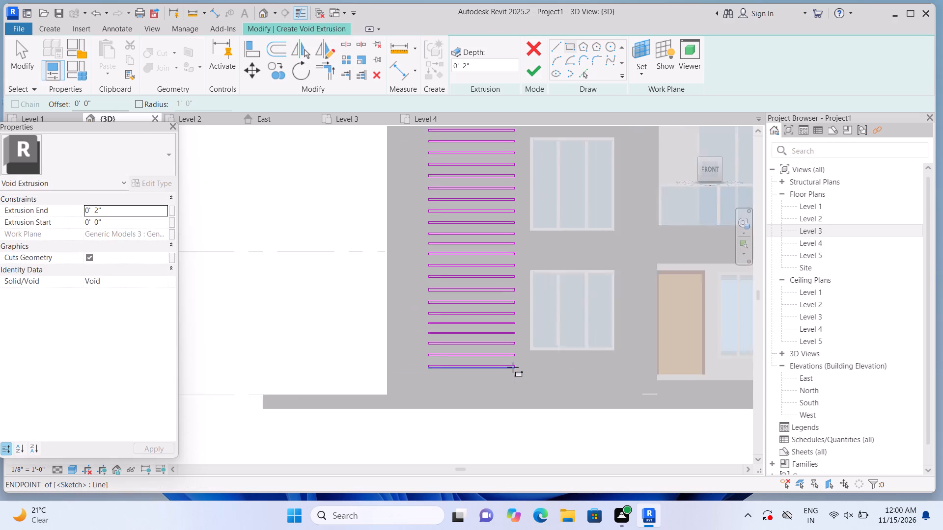
pyautogui.moveTo(374, 319); pyautogui.dragTo(289, 341, button='middle')
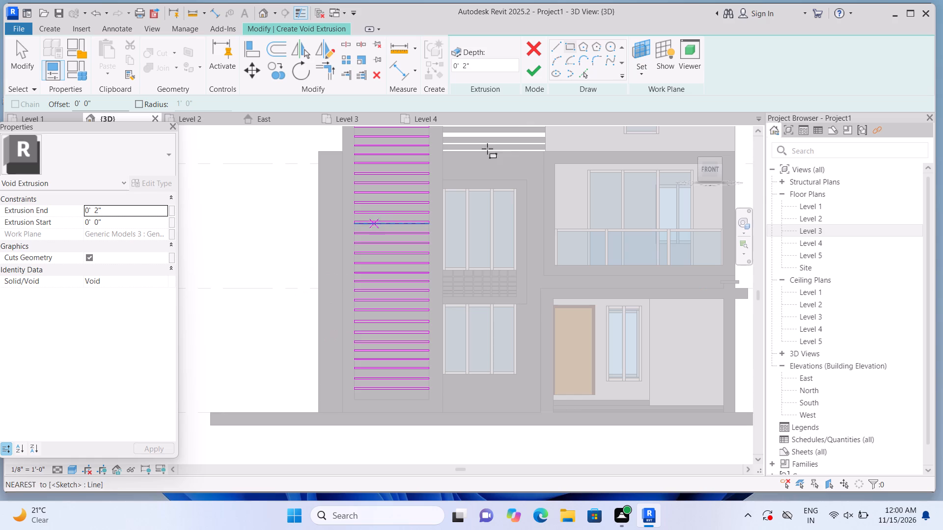
pyautogui.click(531, 77)
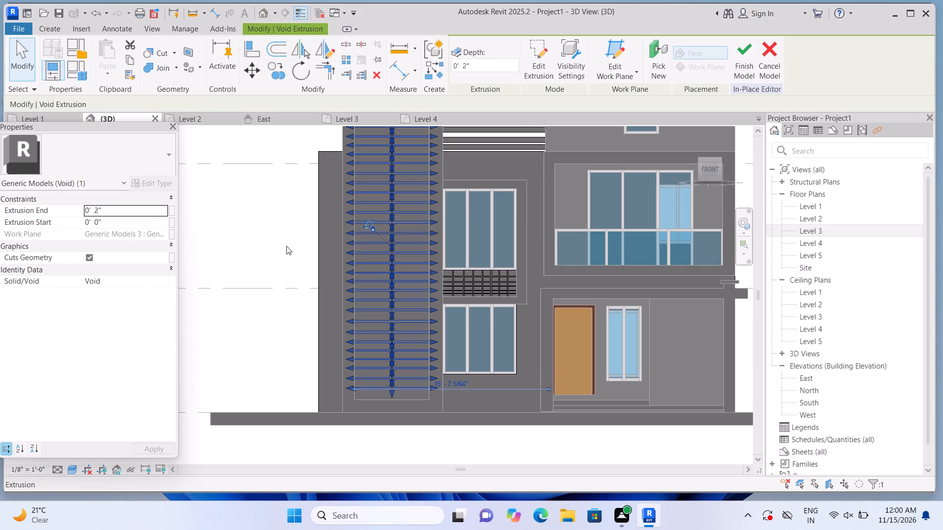
pyautogui.click(283, 247)
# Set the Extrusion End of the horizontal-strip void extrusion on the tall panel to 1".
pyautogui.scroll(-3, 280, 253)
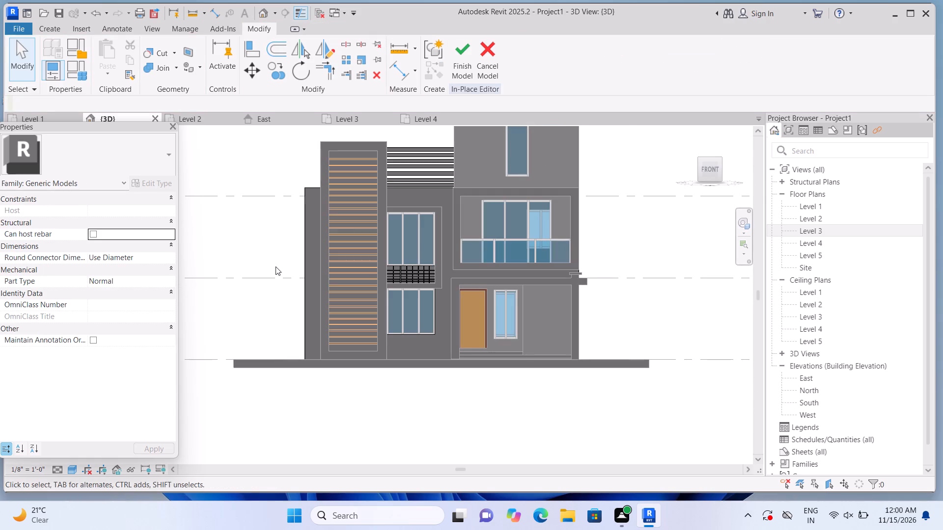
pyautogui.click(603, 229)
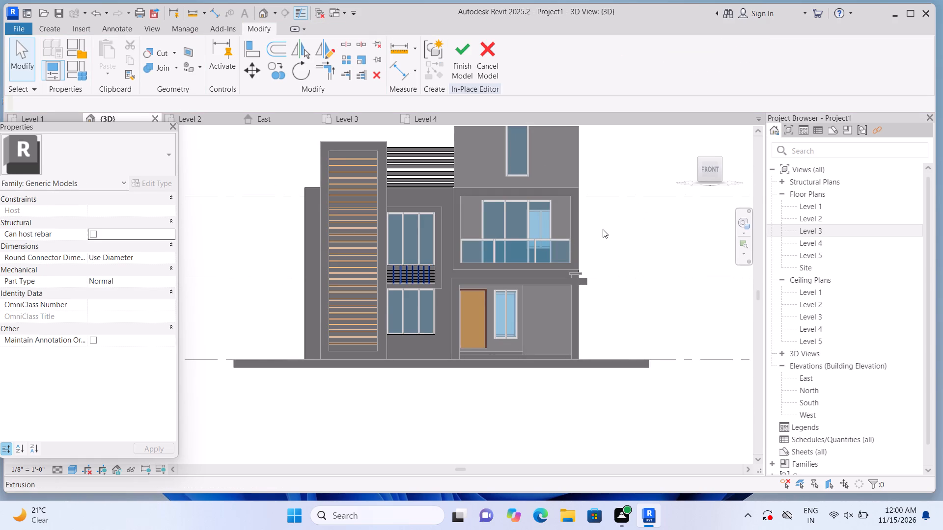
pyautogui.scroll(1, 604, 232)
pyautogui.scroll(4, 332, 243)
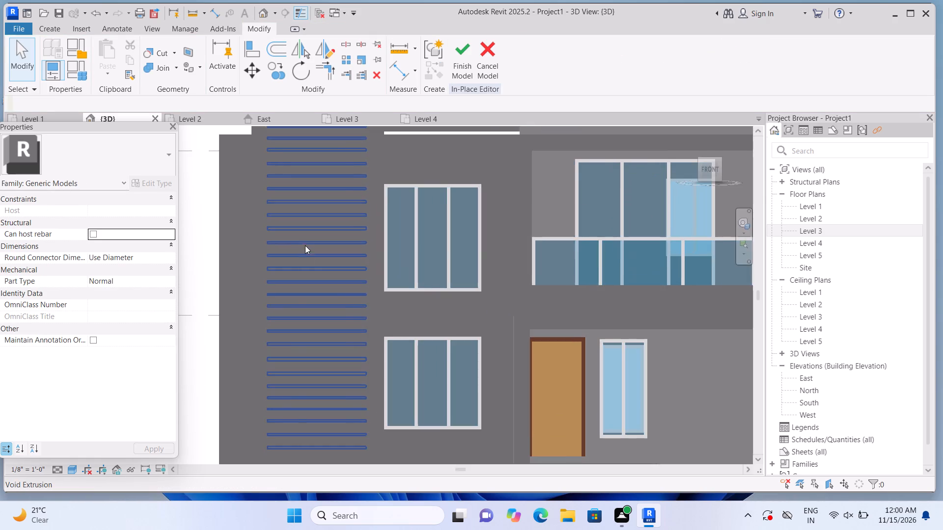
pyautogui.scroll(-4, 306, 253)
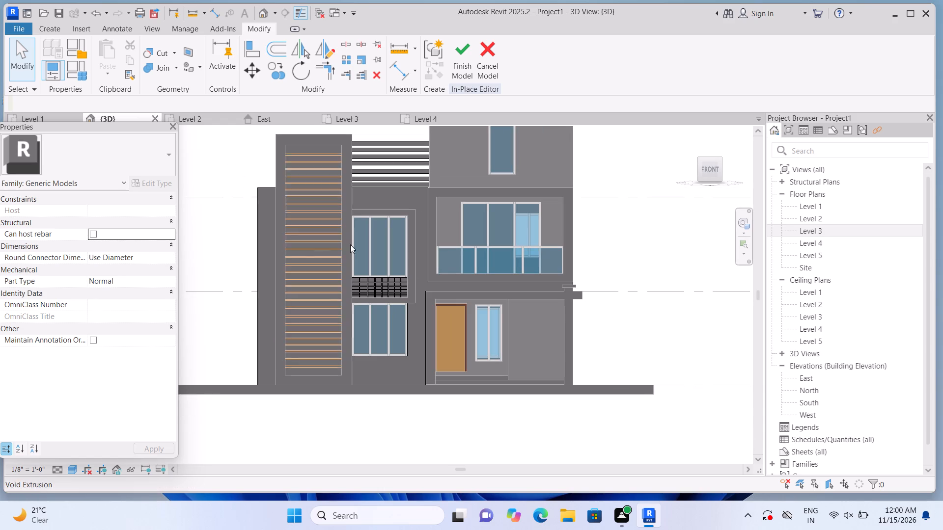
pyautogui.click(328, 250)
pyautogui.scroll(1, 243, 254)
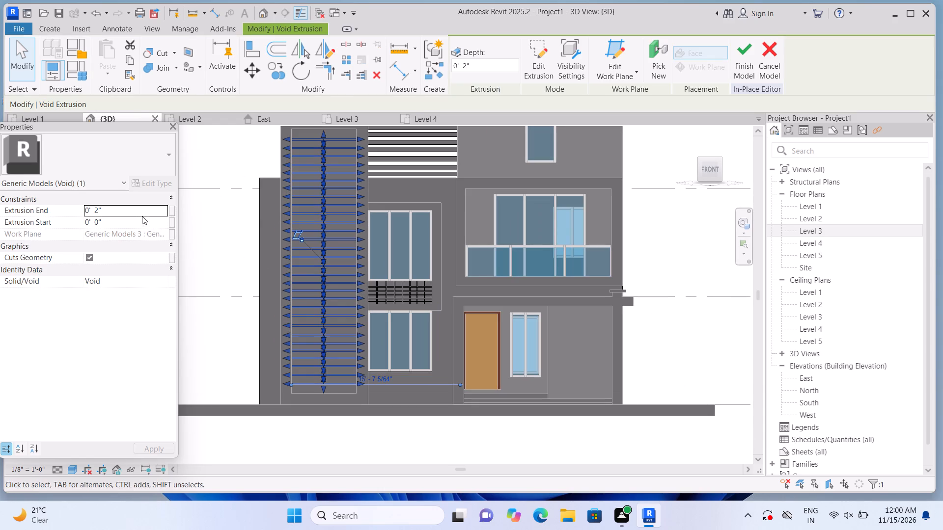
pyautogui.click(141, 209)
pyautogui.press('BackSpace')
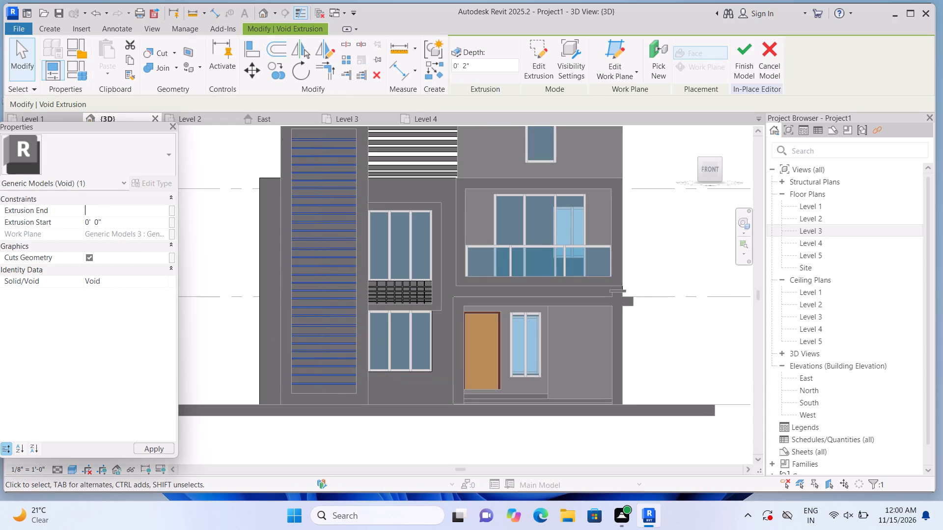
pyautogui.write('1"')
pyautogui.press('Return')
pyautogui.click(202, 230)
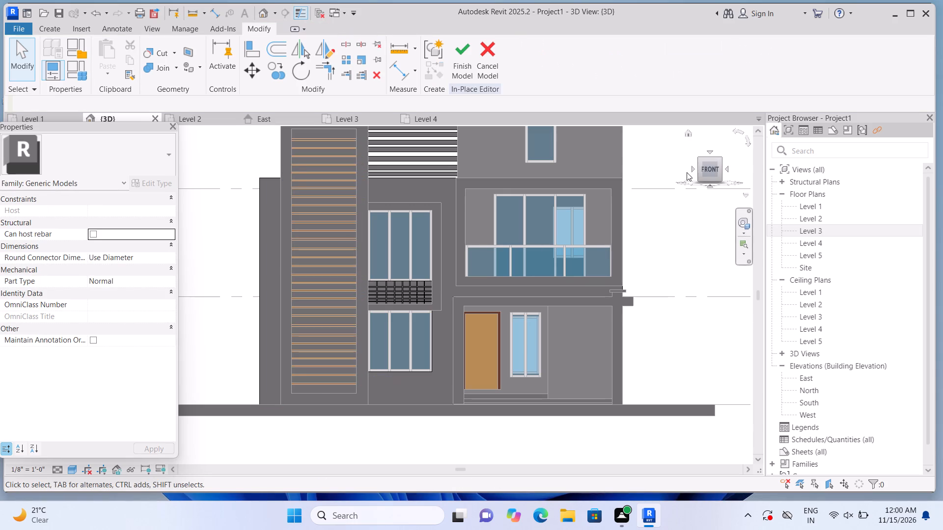
# Inspect the tall panel in the default 3D home view and delete its horizontal-strip void extrusion.
pyautogui.click(690, 132)
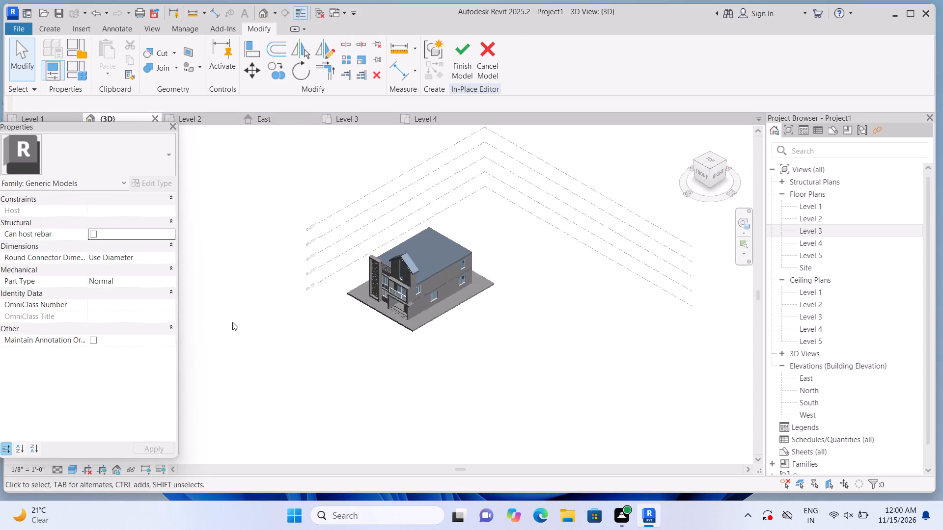
pyautogui.scroll(14, 257, 324)
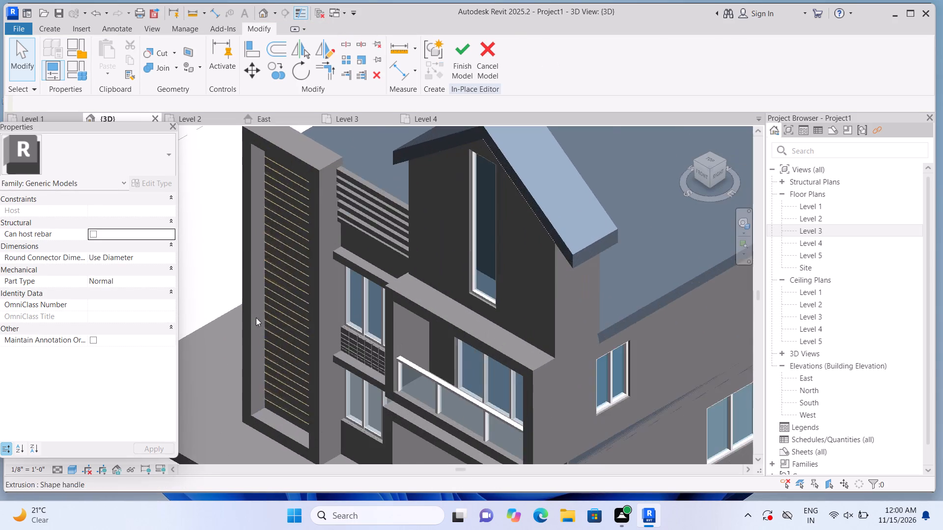
pyautogui.scroll(2, 256, 318)
pyautogui.click(216, 270)
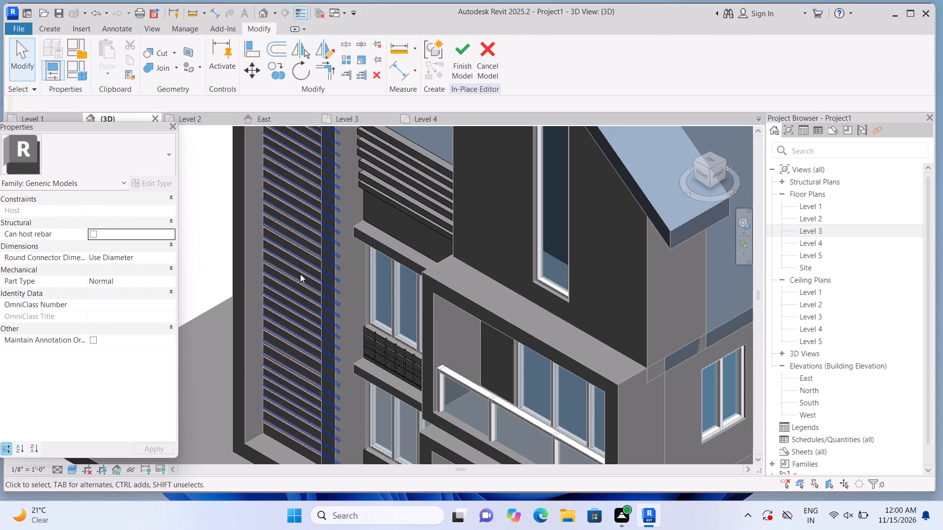
pyautogui.click(300, 274)
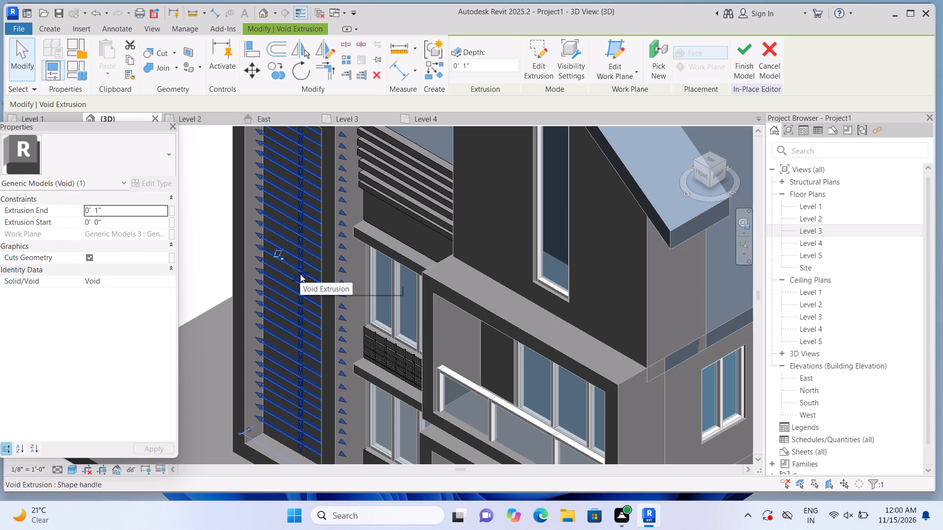
pyautogui.press('Delete')
pyautogui.scroll(-4, 300, 274)
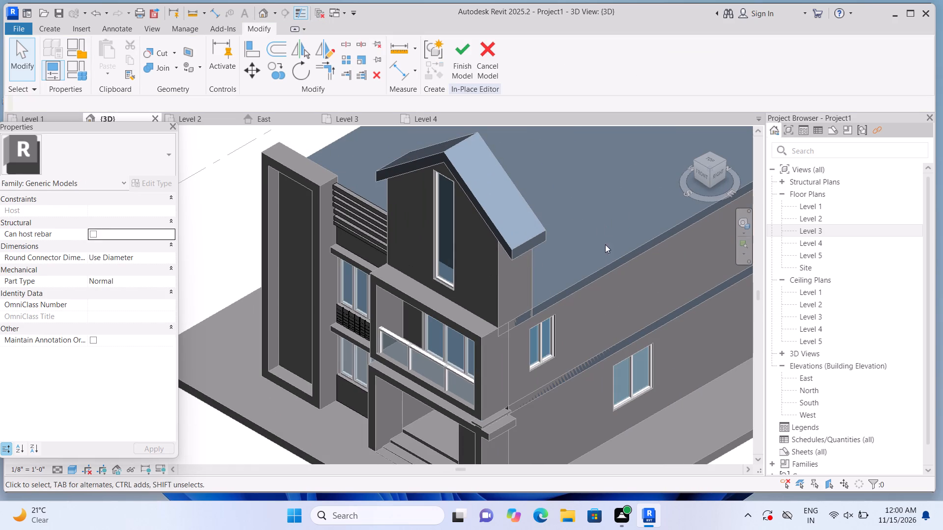
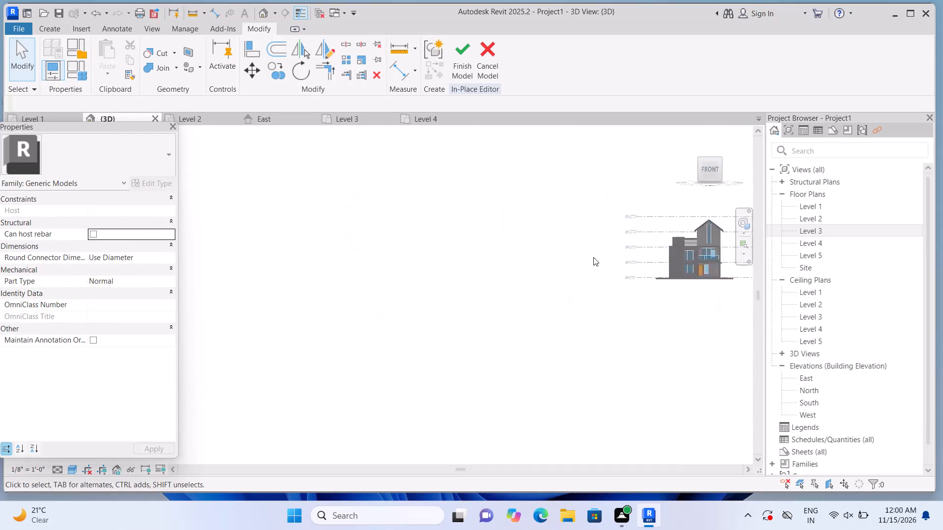
# Start a void extrusion and set its work plane to the tall panel's recessed front face.
pyautogui.scroll(11, 328, 316)
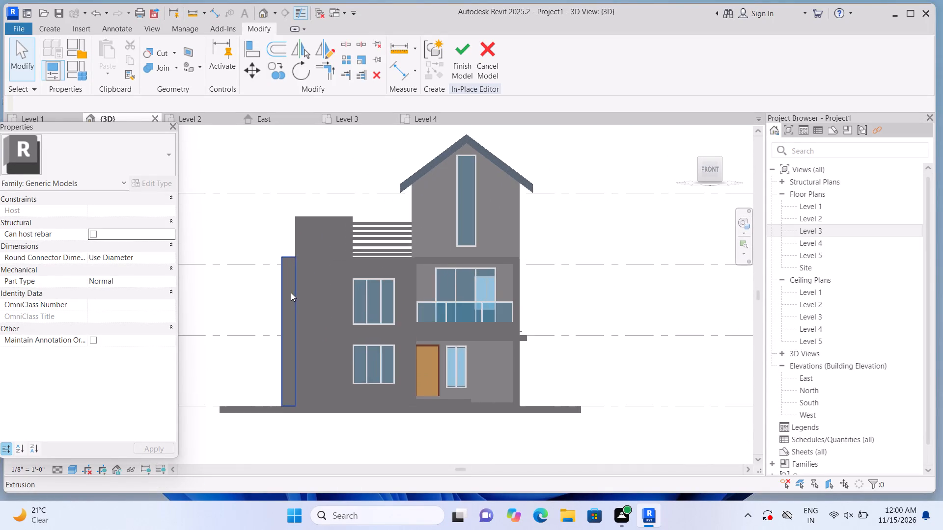
pyautogui.scroll(6, 291, 292)
pyautogui.scroll(-3, 288, 273)
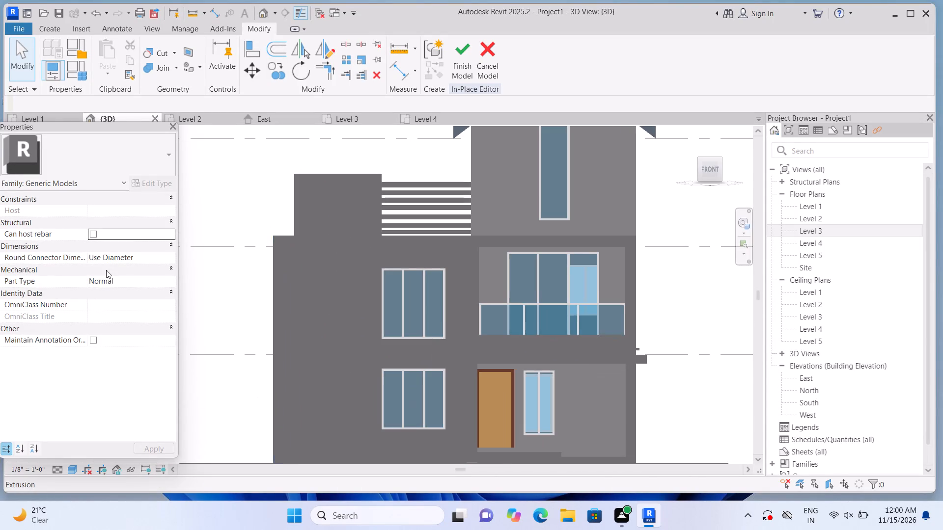
pyautogui.scroll(-1, 555, 288)
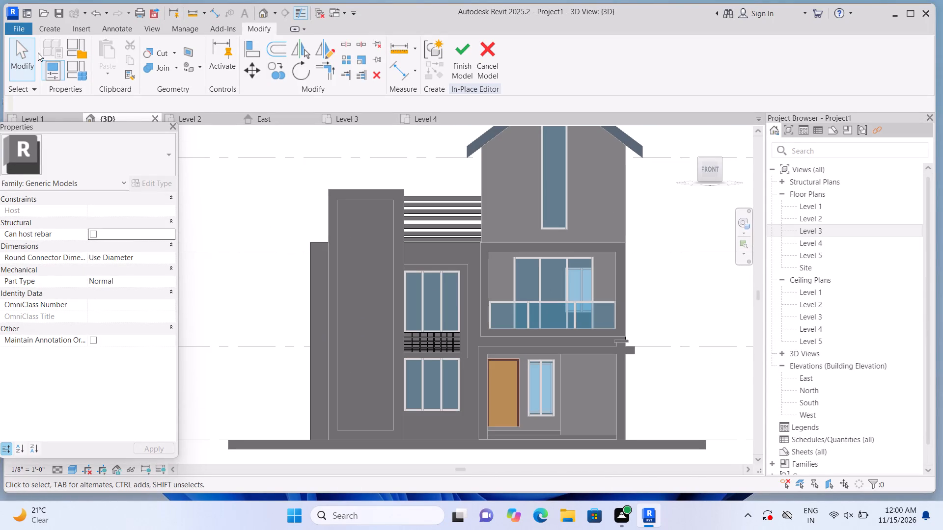
pyautogui.click(53, 31)
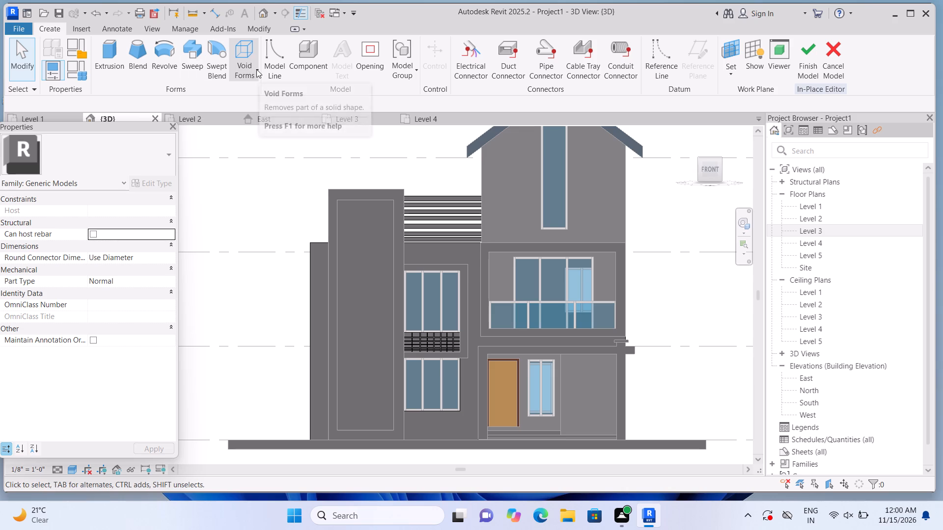
pyautogui.click(256, 69)
pyautogui.click(261, 89)
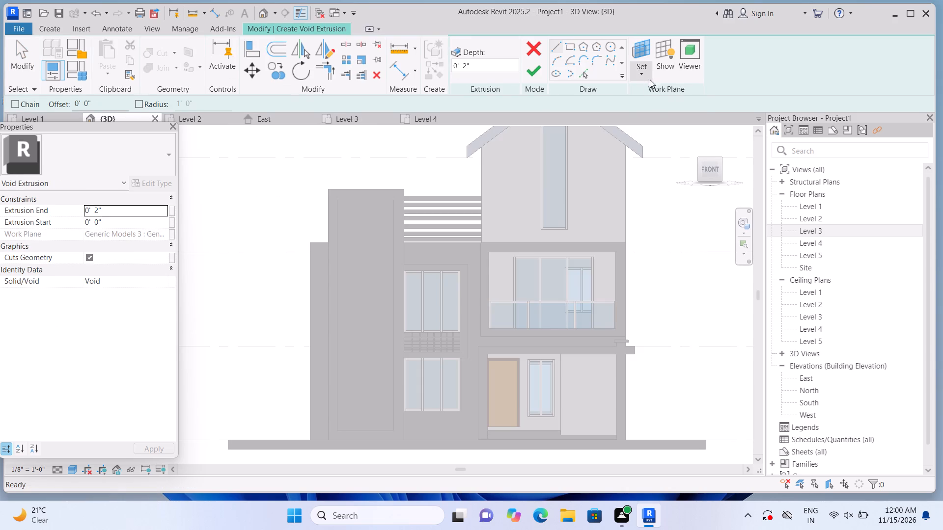
pyautogui.click(646, 76)
pyautogui.click(656, 113)
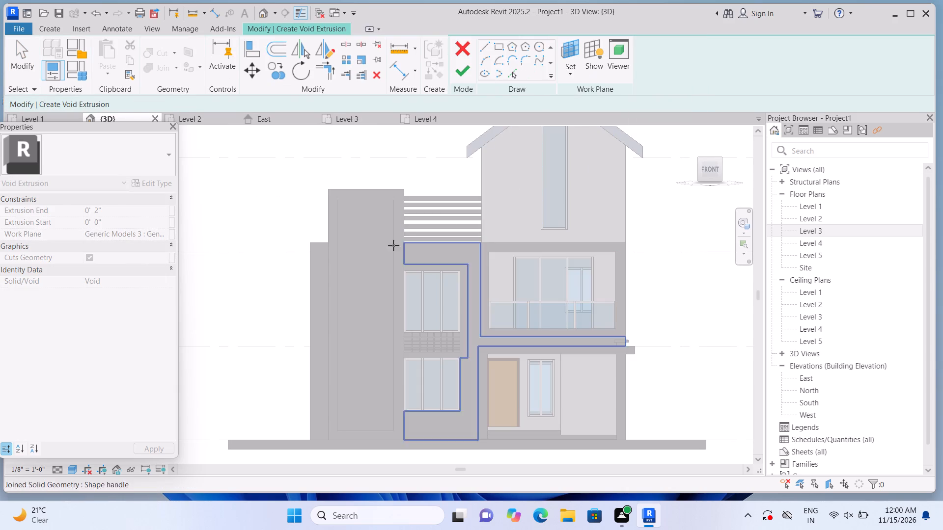
pyautogui.click(385, 246)
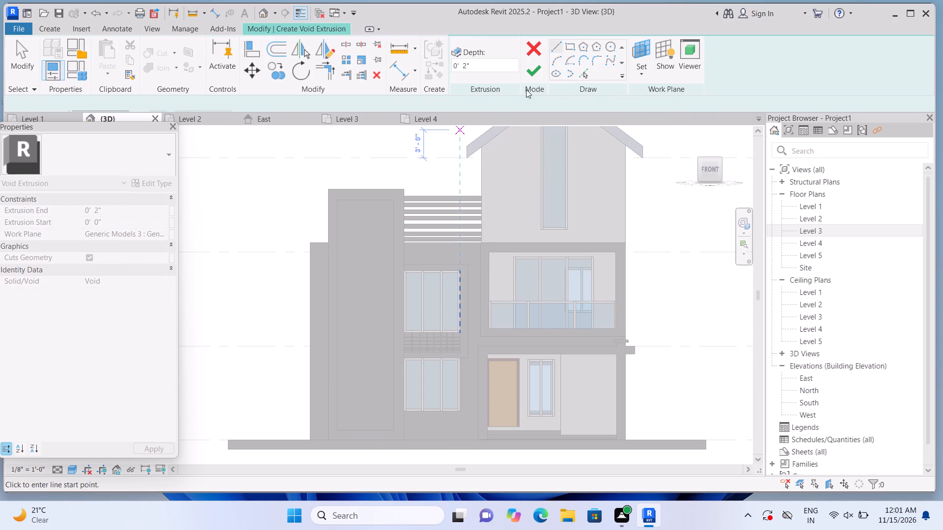
# Sketch one thin horizontal rectangular strip 6'-0" wide across the tall panel, just below its upper inner edge.
pyautogui.click(568, 46)
pyautogui.scroll(3, 394, 193)
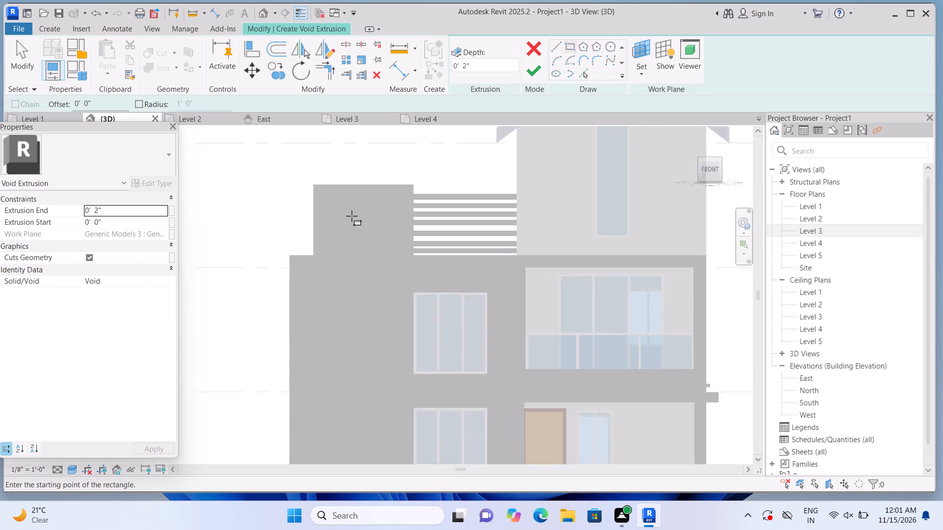
pyautogui.scroll(7, 352, 216)
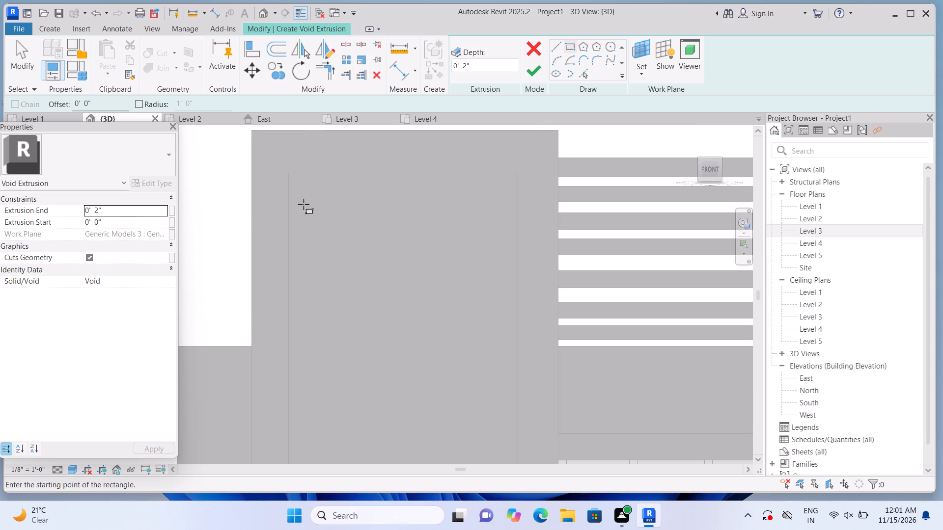
pyautogui.click(292, 206)
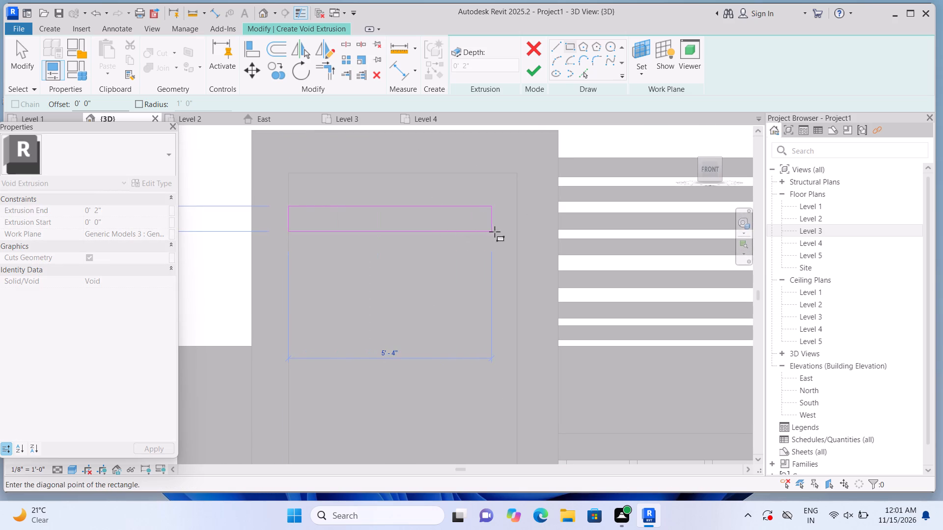
pyautogui.click(515, 212)
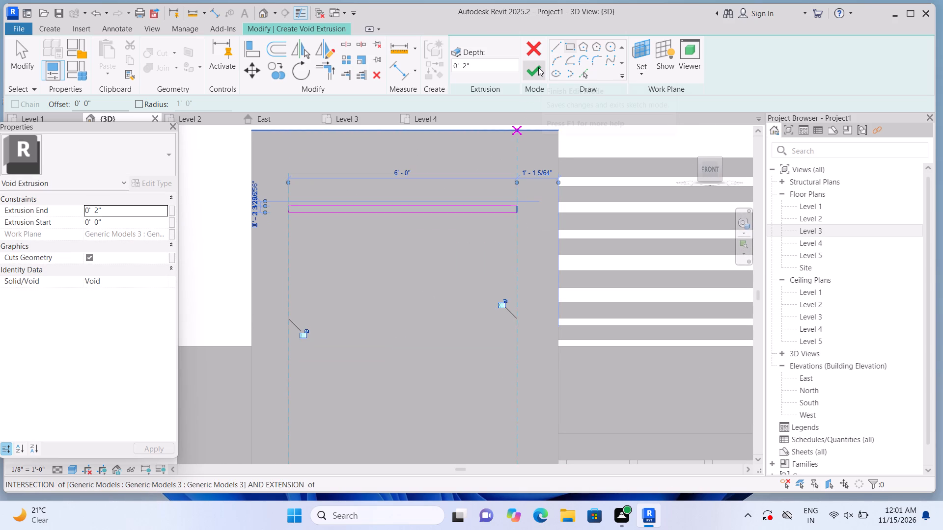
# Set the single strip's Extrusion End to 1" and finish the void extrusion.
pyautogui.click(156, 209)
pyautogui.press('BackSpace')
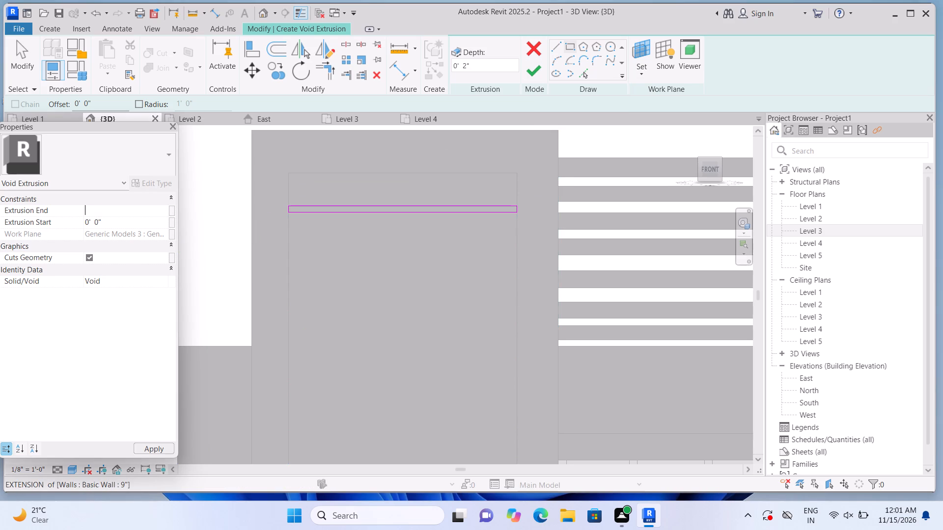
pyautogui.press('1')
pyautogui.hotkey('shift', '"')
pyautogui.press('Return')
pyautogui.click(529, 79)
pyautogui.scroll(-1, 522, 159)
pyautogui.click(213, 278)
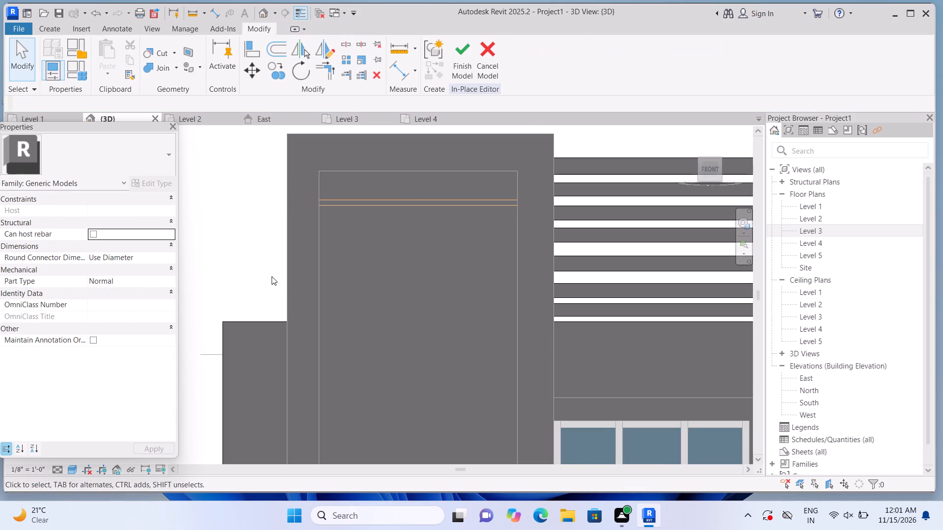
# Select the thin horizontal void extrusion near the top of the tall panel.
pyautogui.scroll(1, 363, 259)
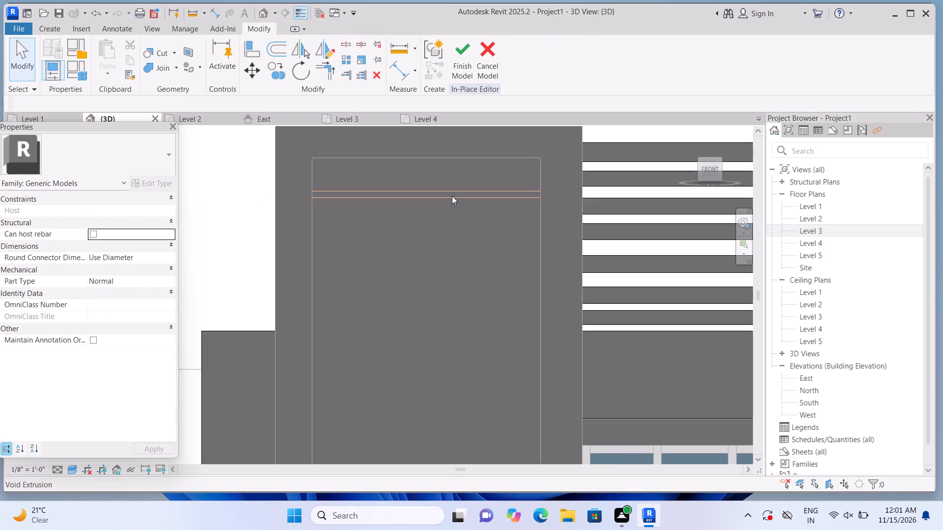
pyautogui.scroll(-2, 465, 230)
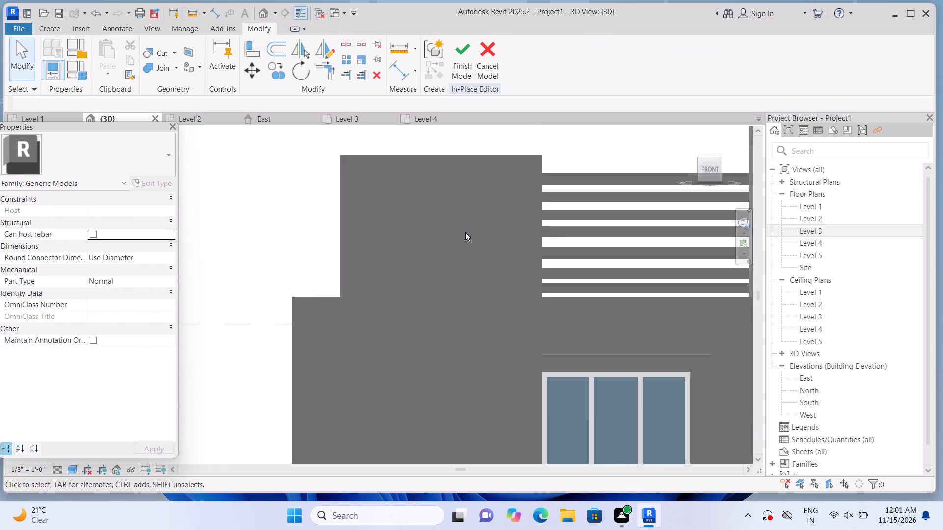
pyautogui.scroll(-9, 465, 232)
pyautogui.scroll(2, 474, 244)
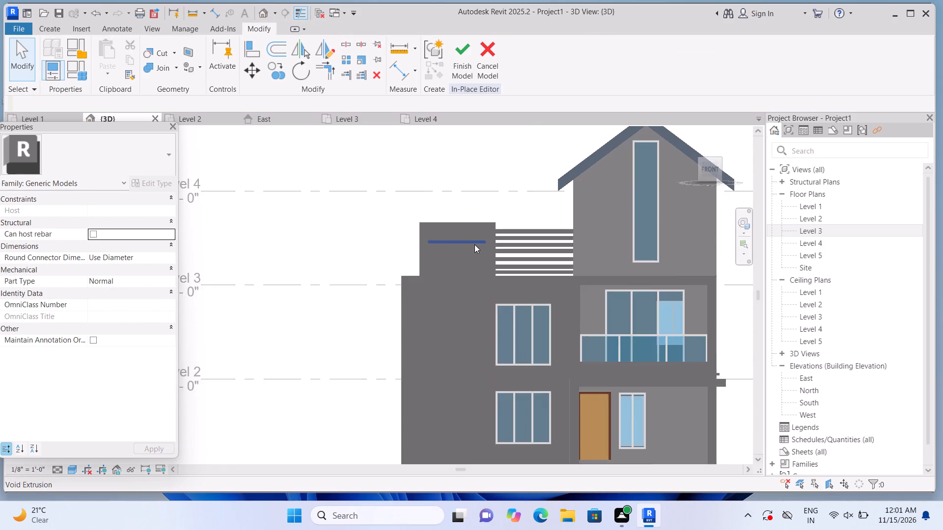
pyautogui.scroll(8, 474, 244)
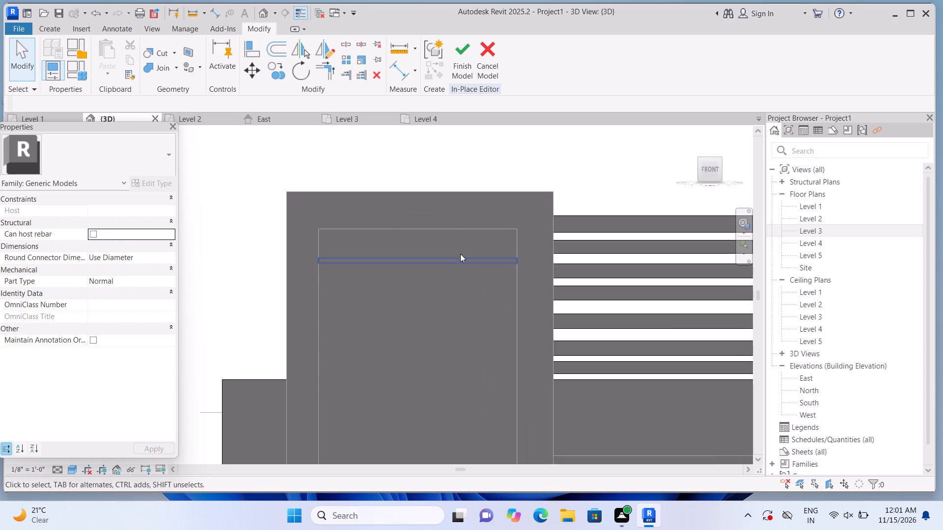
pyautogui.click(458, 257)
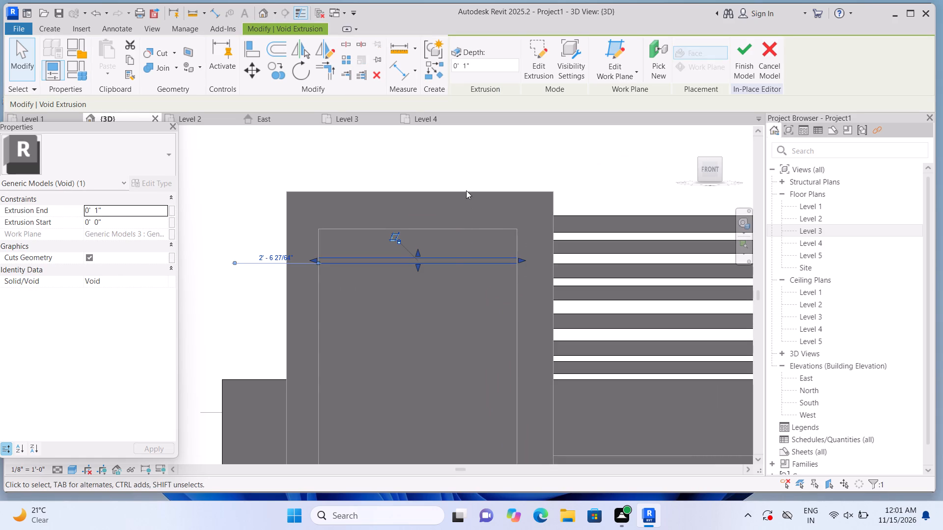
pyautogui.click(469, 183)
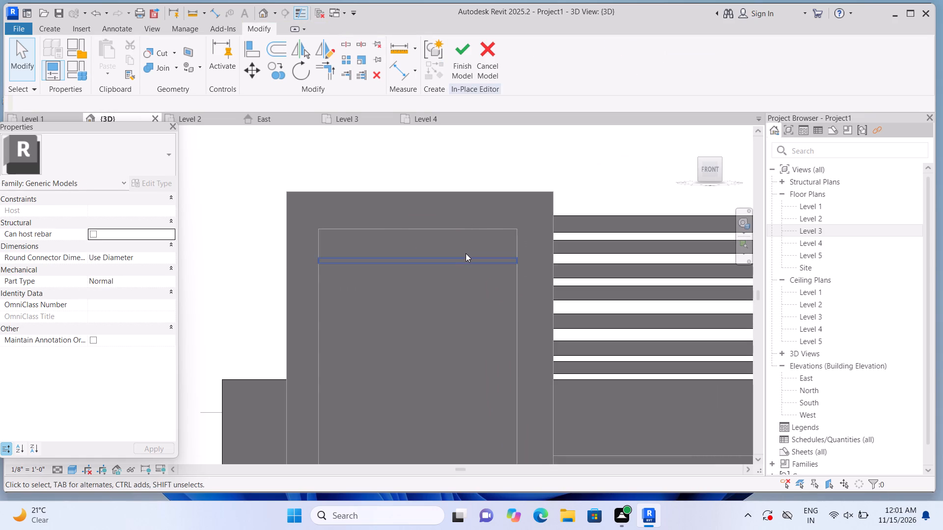
pyautogui.click(466, 257)
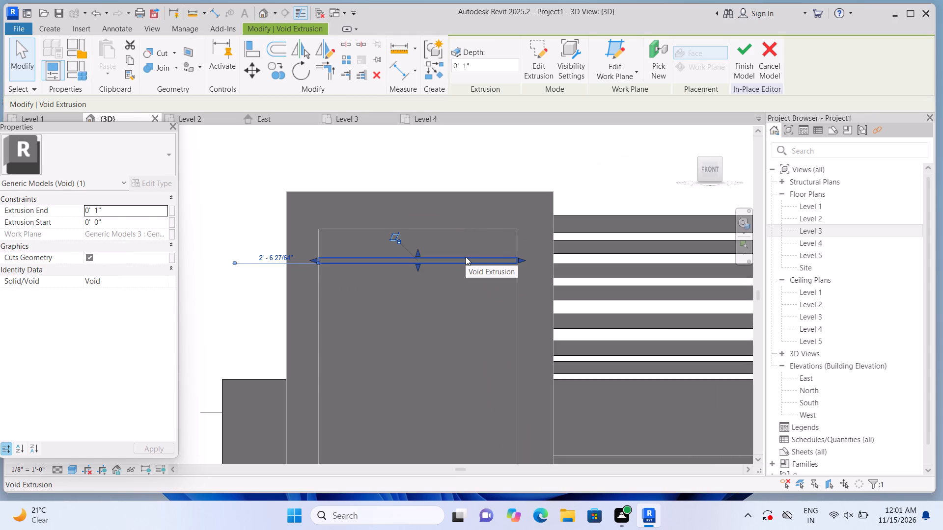
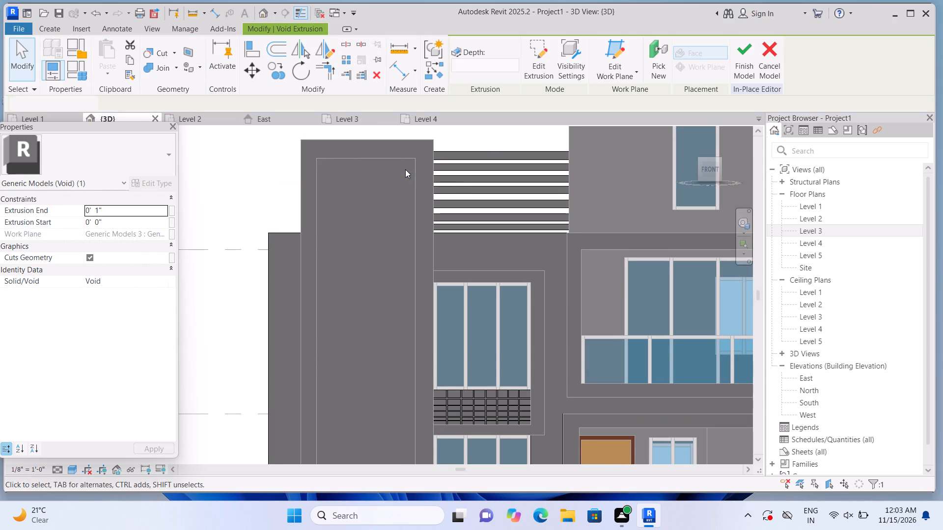
# Finish the in-place generic model.
pyautogui.scroll(-6, 405, 169)
pyautogui.scroll(2, 409, 188)
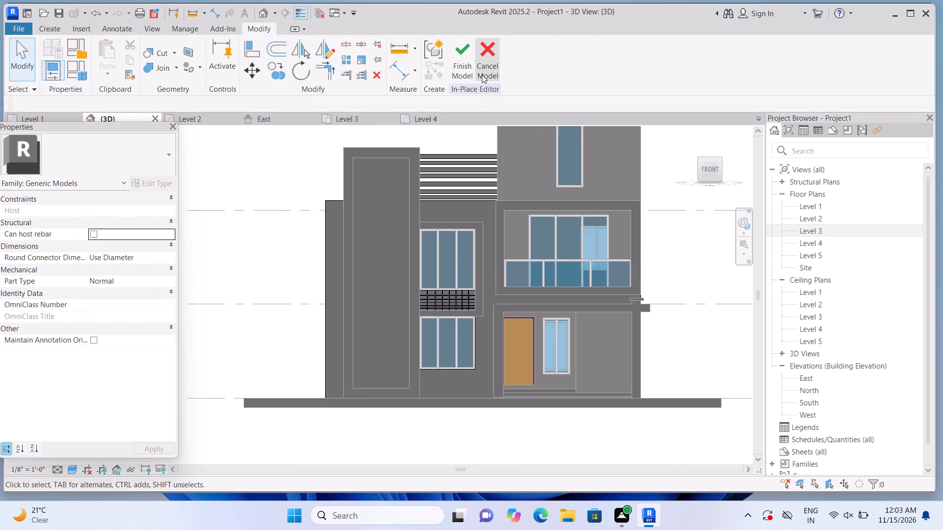
pyautogui.click(466, 73)
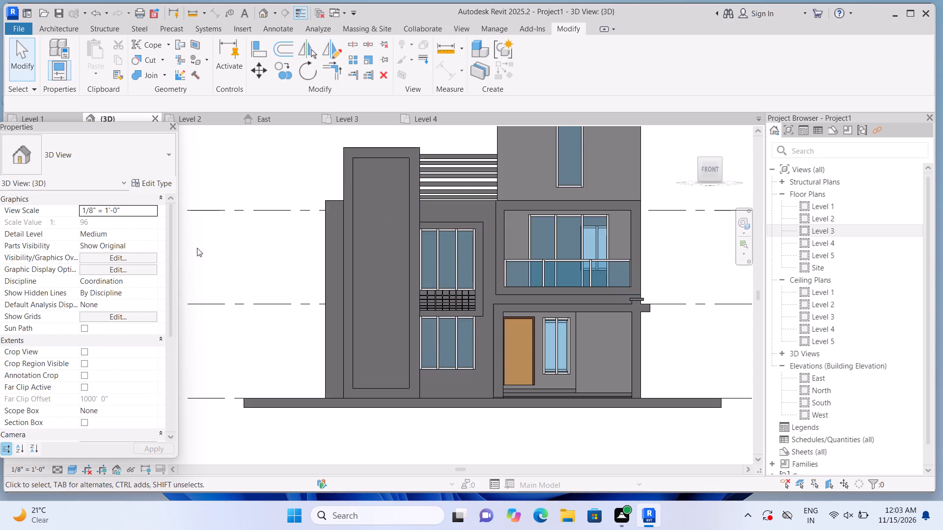
# Select the tall panel's generic model on the front facade and reopen it for in-place editing.
pyautogui.keyDown('shift'); pyautogui.moveTo(240, 227); pyautogui.dragTo(278, 287, button='middle'); pyautogui.keyUp('shift')
pyautogui.scroll(1, 319, 267)
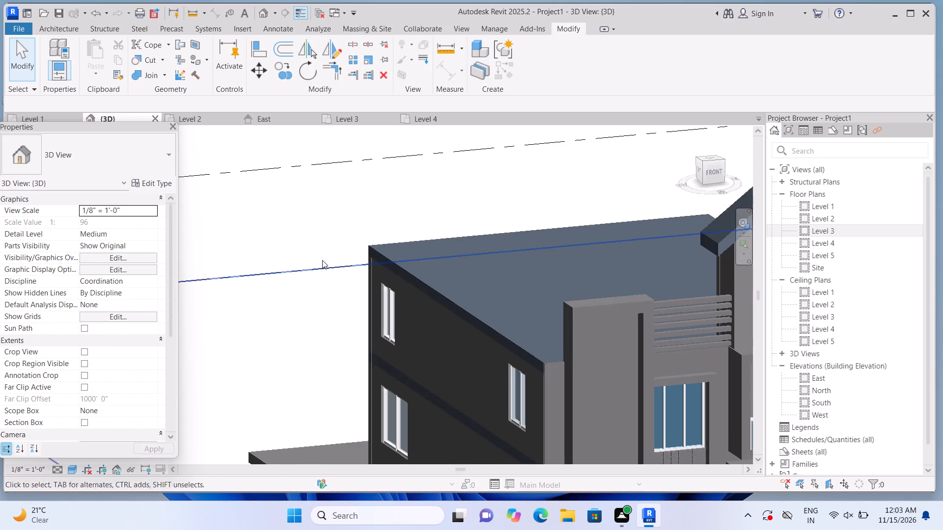
pyautogui.moveTo(321, 258); pyautogui.dragTo(223, 154, button='middle')
pyautogui.moveTo(305, 311); pyautogui.dragTo(262, 250, button='middle')
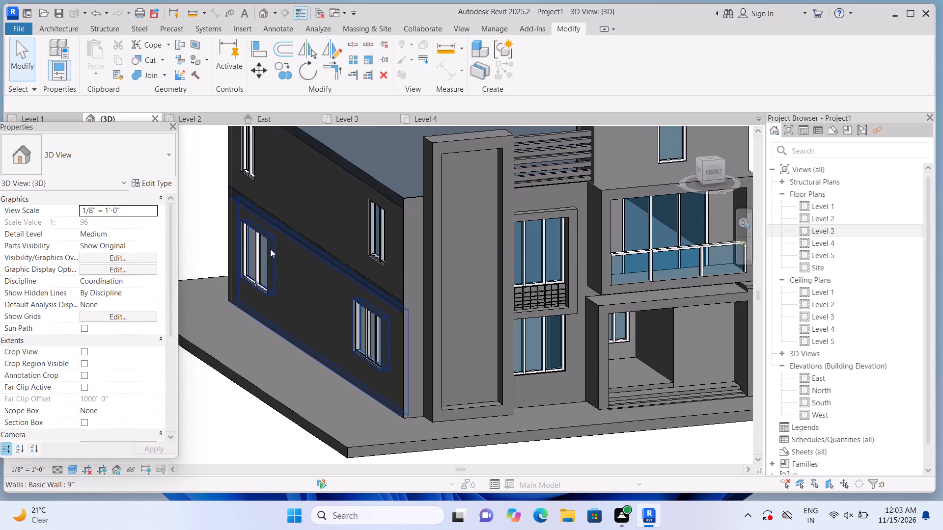
pyautogui.click(463, 257)
pyautogui.scroll(1, 463, 257)
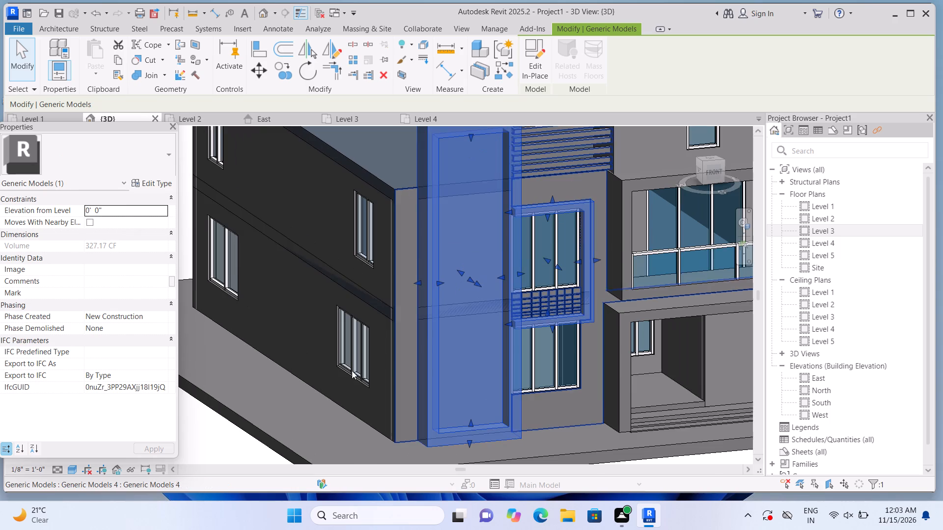
pyautogui.click(530, 73)
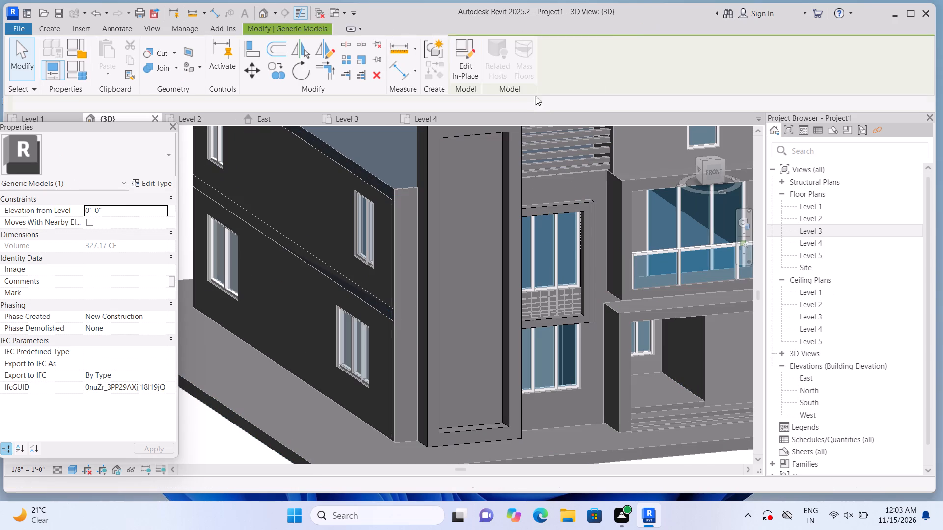
# Examine the tall panel's recess void extrusion and the surrounding facade in the 3D view.
pyautogui.click(477, 192)
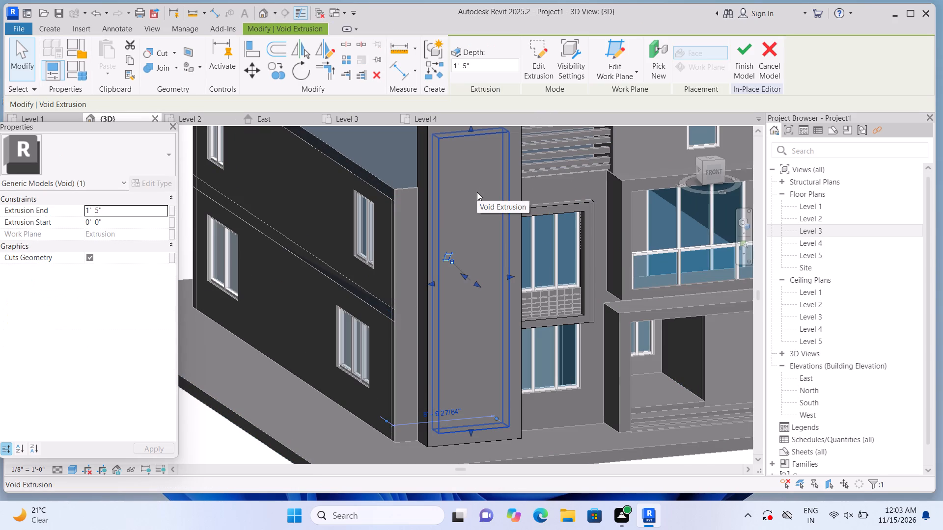
pyautogui.scroll(-2, 477, 192)
pyautogui.click(258, 396)
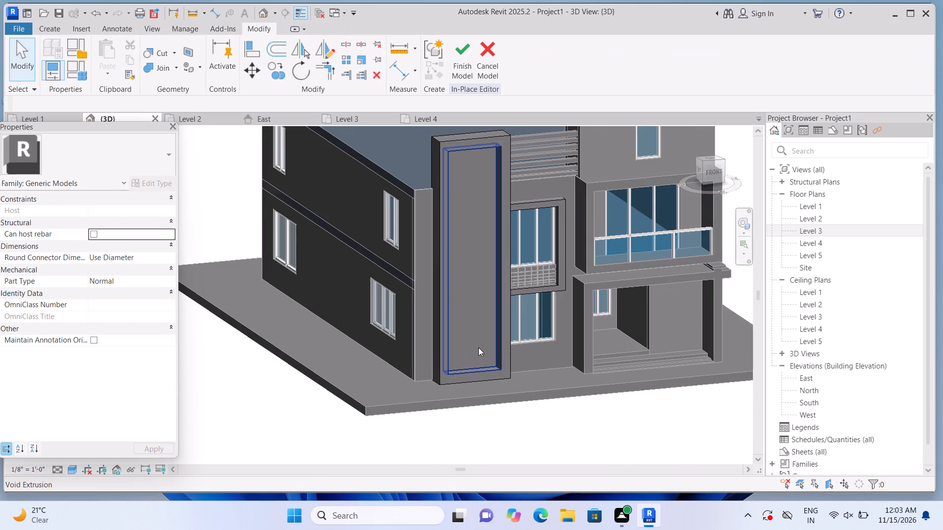
pyautogui.scroll(1, 478, 347)
pyautogui.click(499, 343)
pyautogui.scroll(-2, 499, 343)
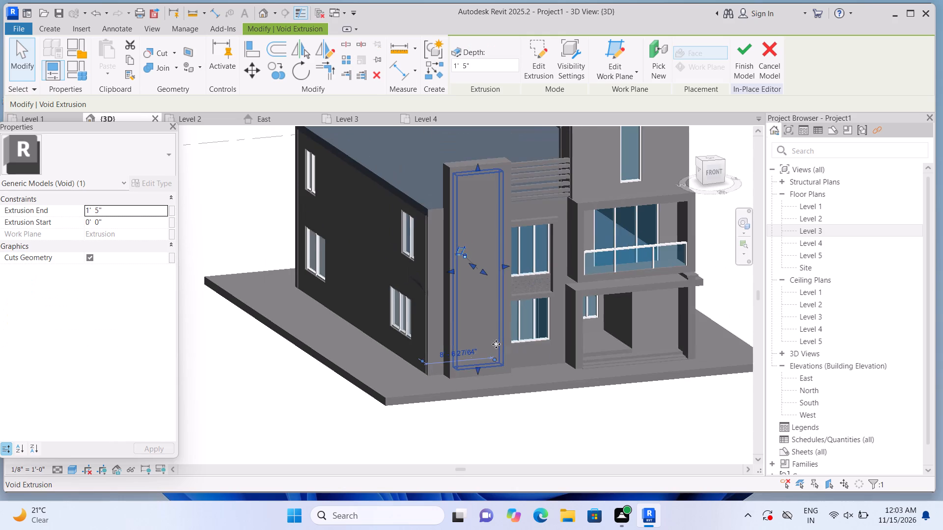
pyautogui.click(339, 421)
pyautogui.scroll(1, 482, 298)
pyautogui.moveTo(482, 302); pyautogui.dragTo(453, 367, button='middle')
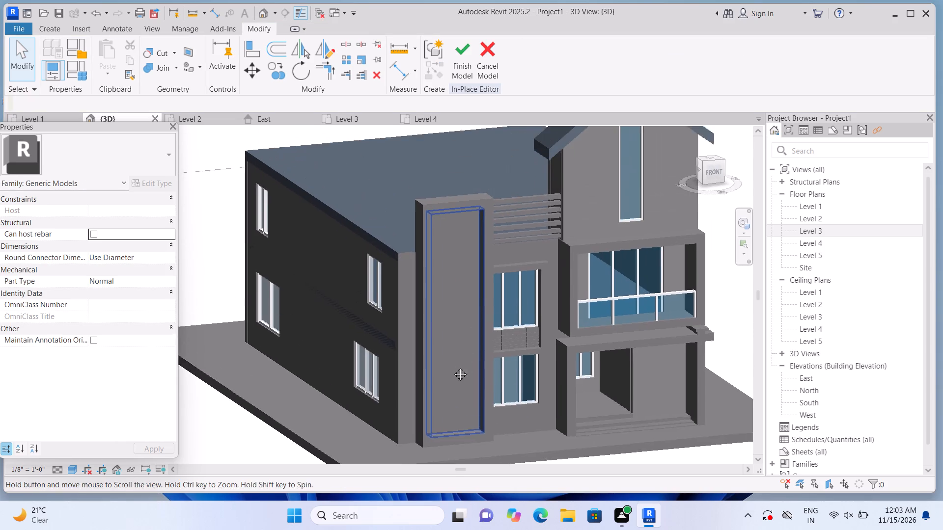
pyautogui.moveTo(453, 367); pyautogui.dragTo(448, 376, button='middle')
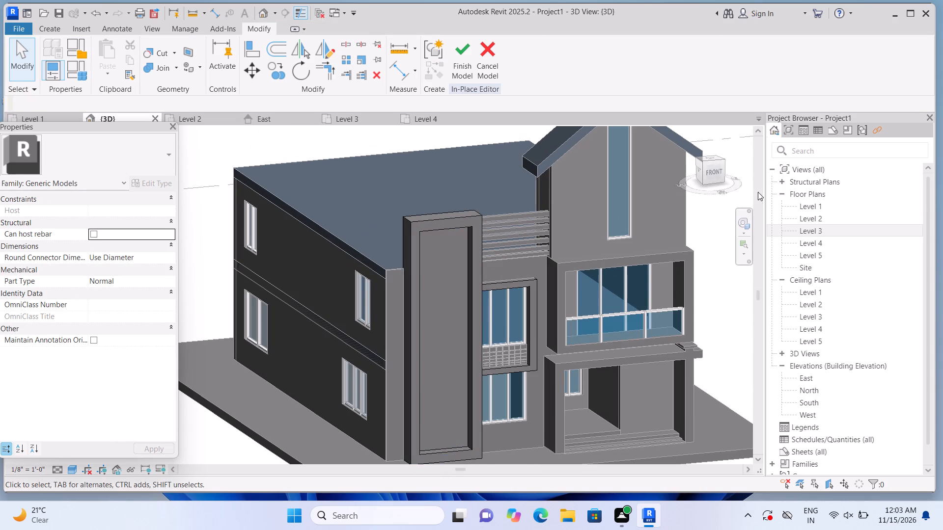
# From the front view, start a void extrusion and set its work plane to the tall panel's recessed front face.
pyautogui.click(714, 170)
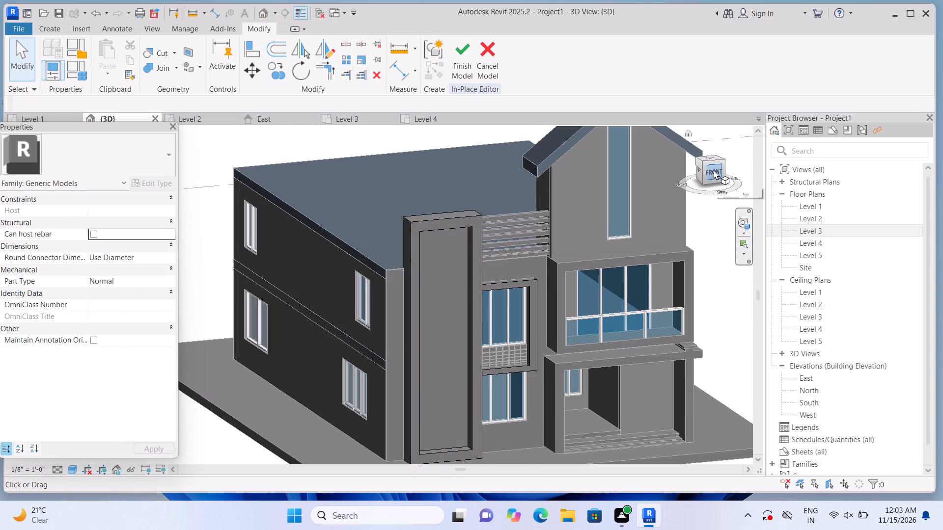
pyautogui.scroll(4, 313, 321)
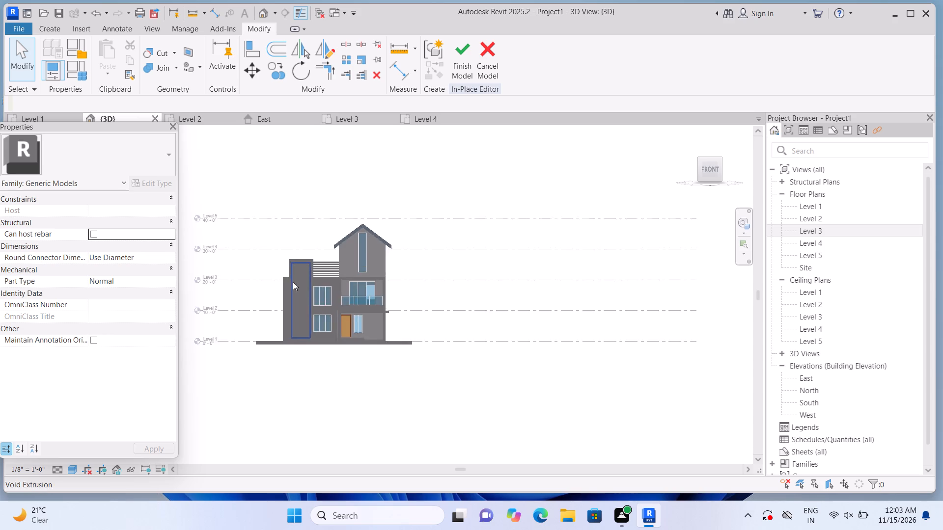
pyautogui.scroll(9, 293, 282)
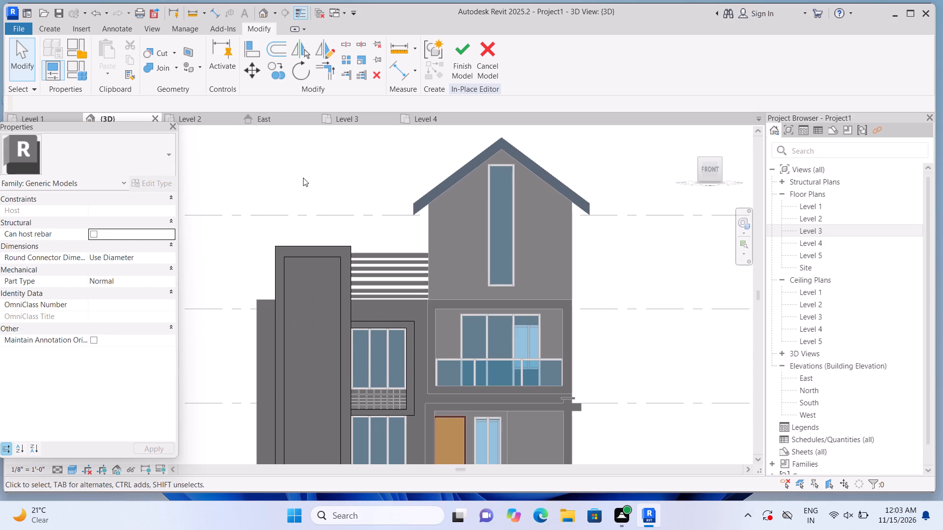
pyautogui.scroll(-3, 303, 178)
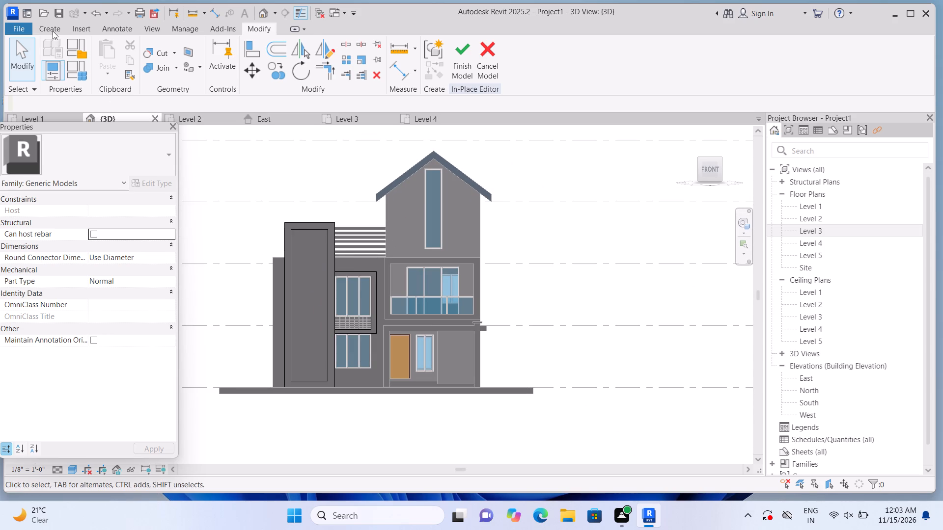
pyautogui.click(53, 31)
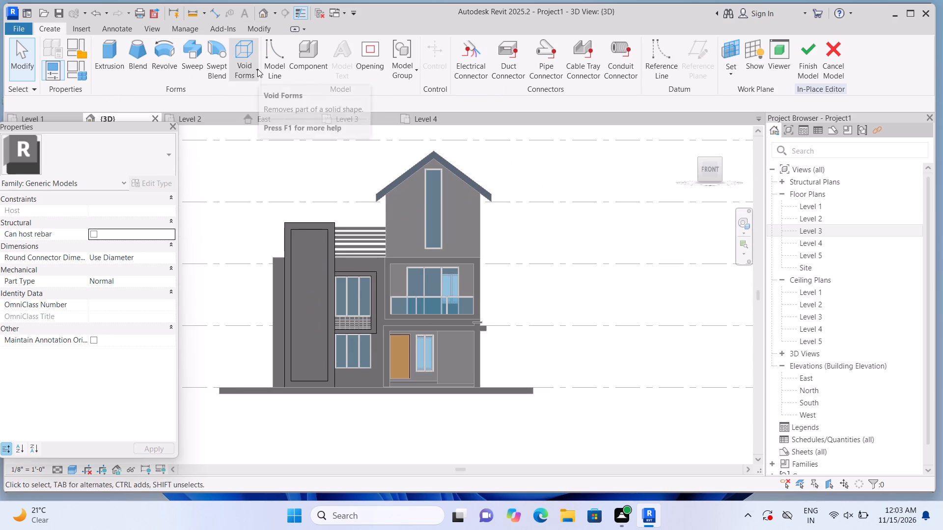
pyautogui.click(257, 69)
pyautogui.click(259, 87)
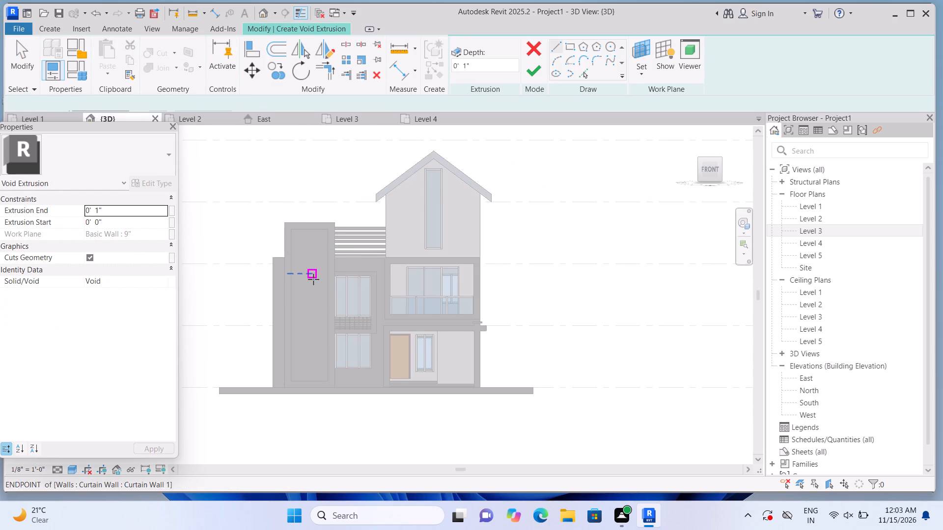
pyautogui.scroll(1, 313, 279)
pyautogui.click(640, 71)
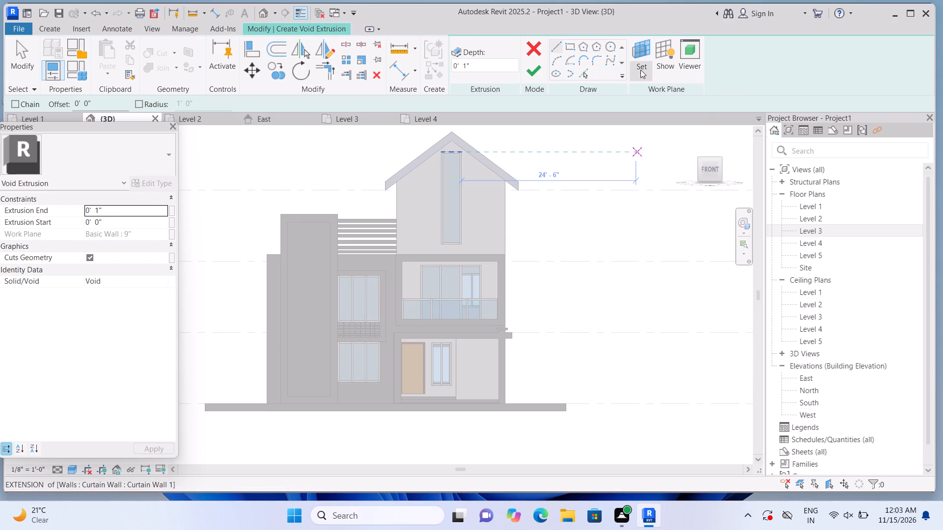
pyautogui.click(648, 117)
pyautogui.scroll(1, 338, 301)
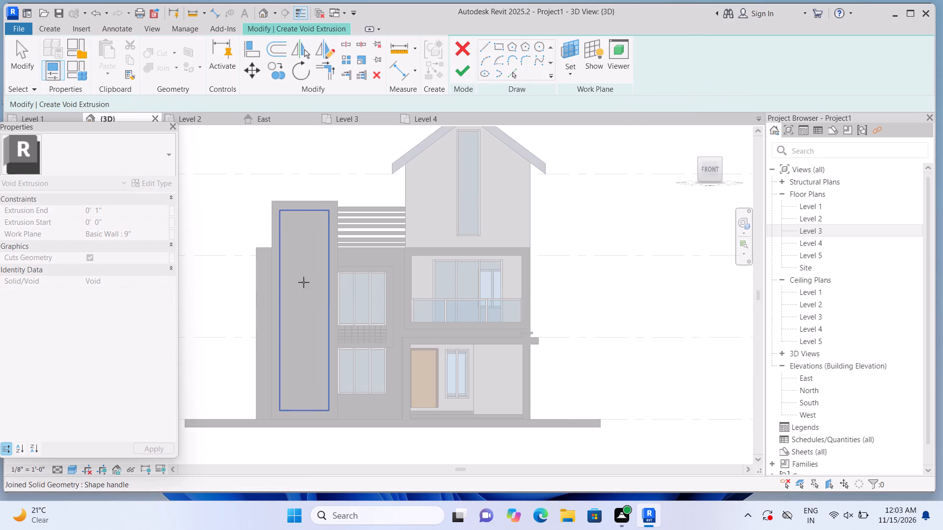
pyautogui.click(304, 281)
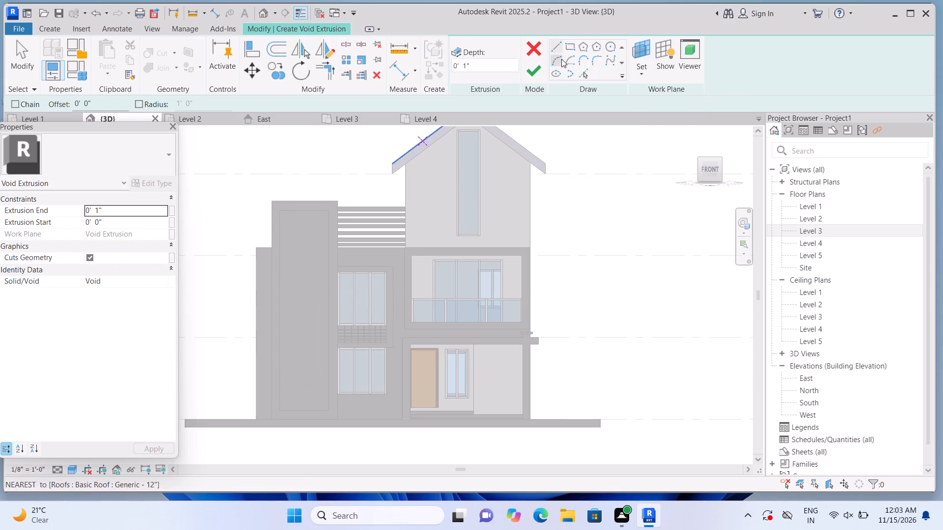
# Sketch a thin horizontal rectangle 6'-0" wide below the recess's upper edge and finish the void extrusion at 1" depth.
pyautogui.click(570, 46)
pyautogui.scroll(4, 312, 219)
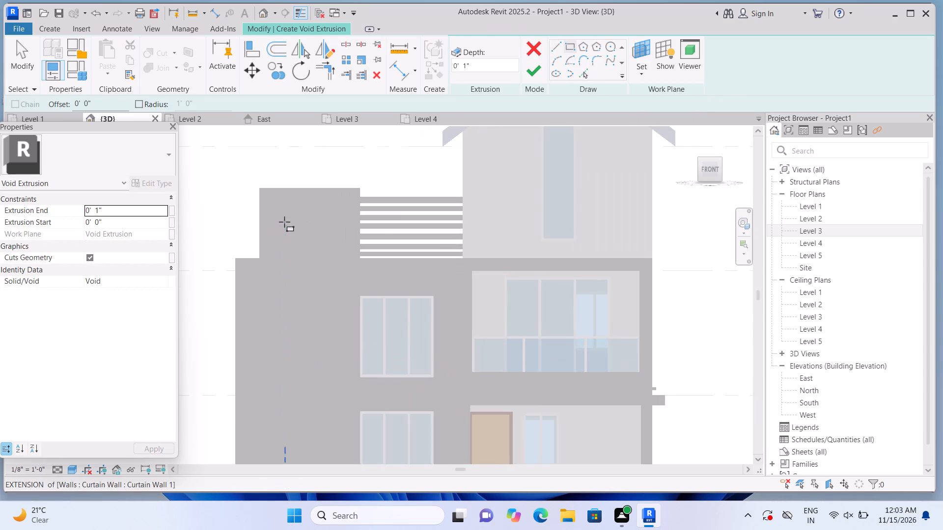
pyautogui.scroll(5, 284, 222)
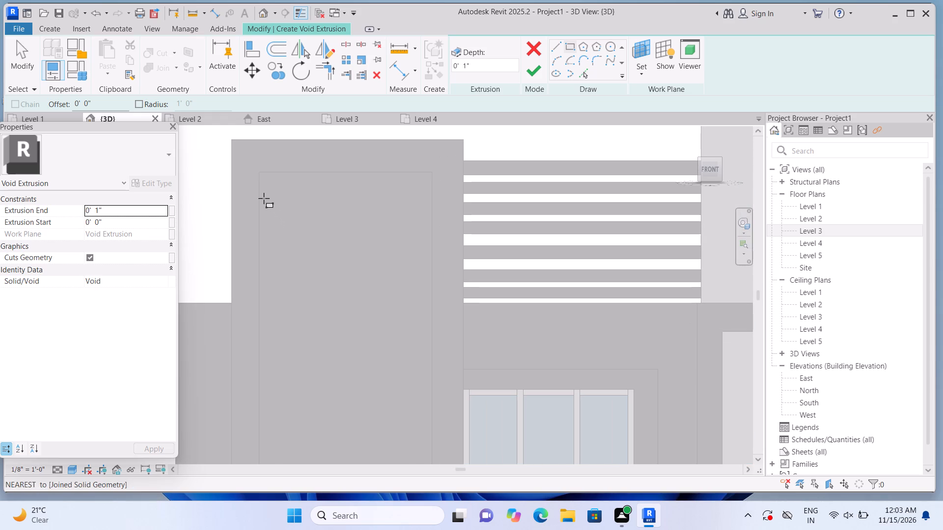
pyautogui.click(263, 198)
pyautogui.scroll(2, 411, 244)
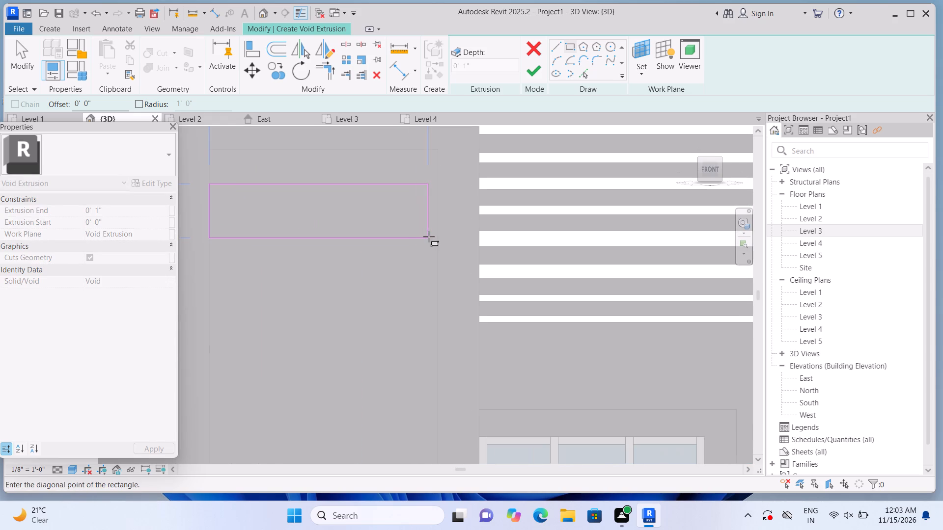
pyautogui.click(442, 191)
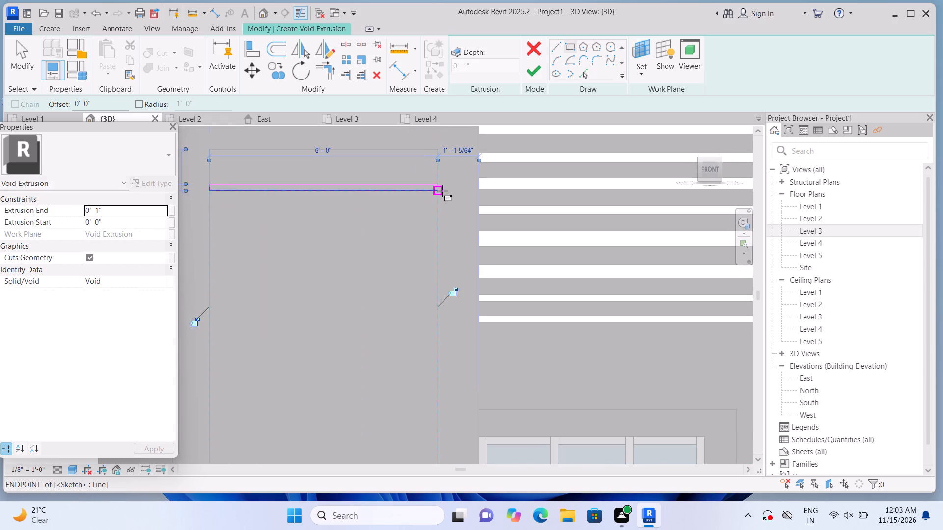
pyautogui.scroll(-3, 441, 193)
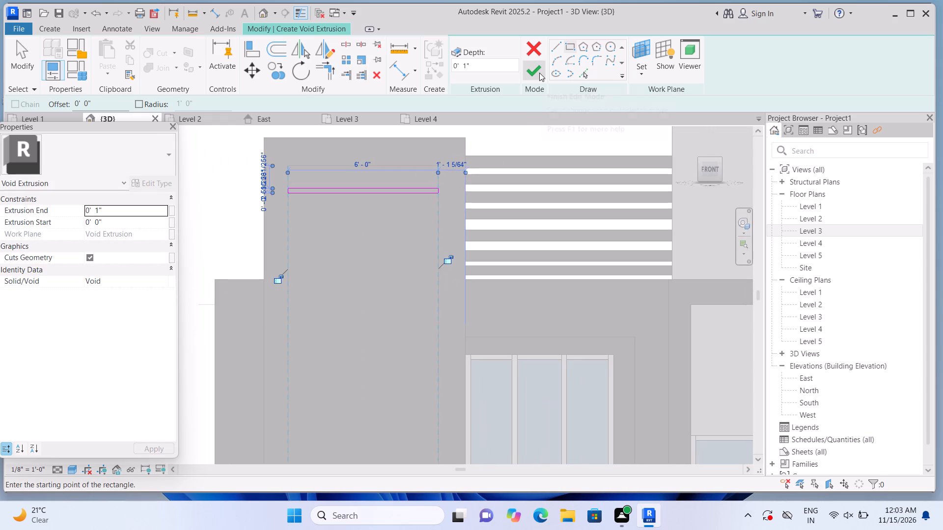
pyautogui.click(539, 73)
pyautogui.click(527, 143)
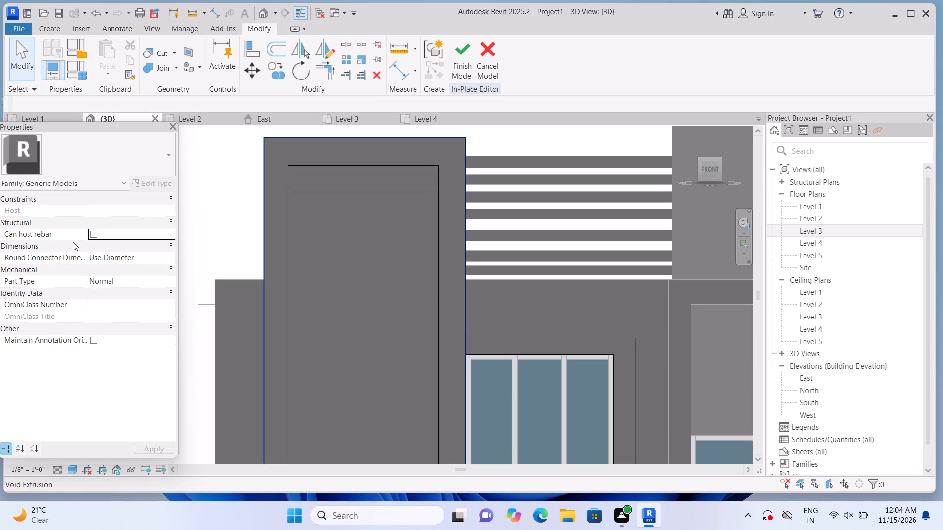
# Start a solid extrusion and set its work plane to the tall panel's recessed face below the new groove.
pyautogui.click(58, 32)
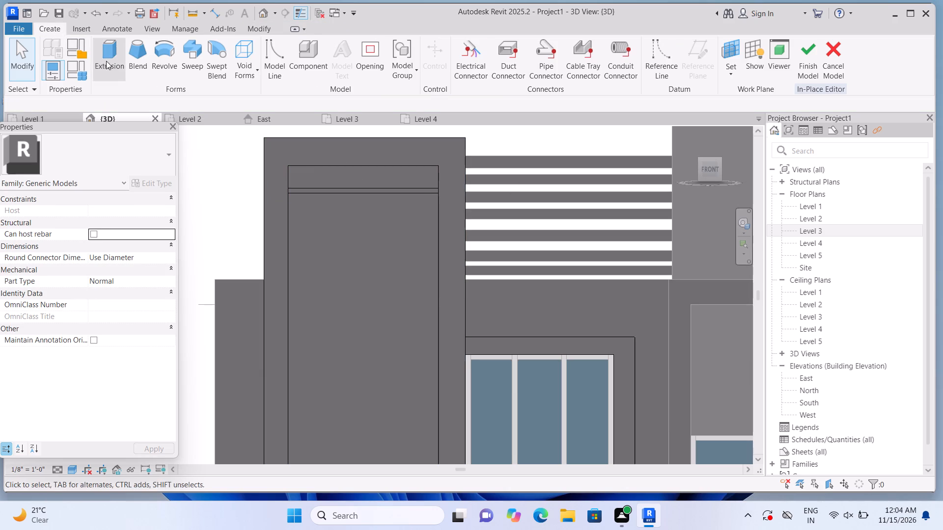
pyautogui.click(107, 62)
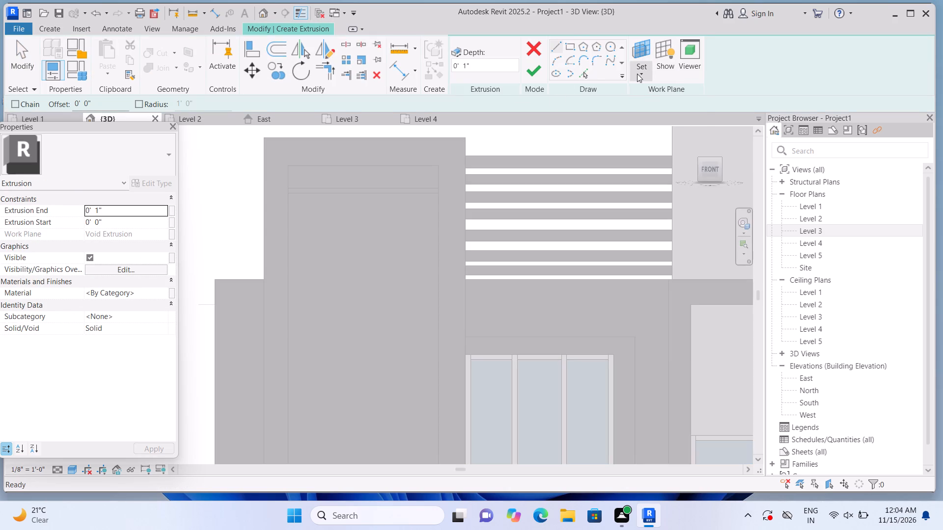
pyautogui.click(637, 74)
pyautogui.click(644, 120)
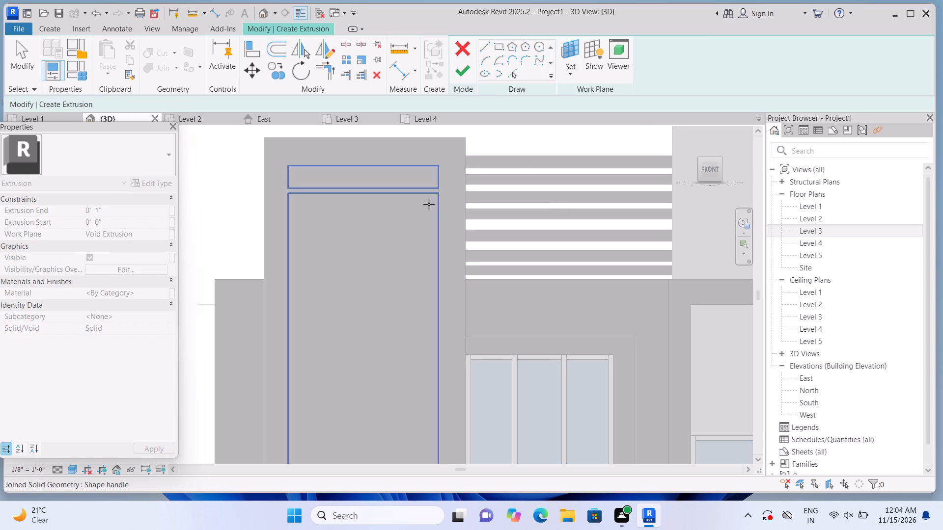
pyautogui.click(430, 208)
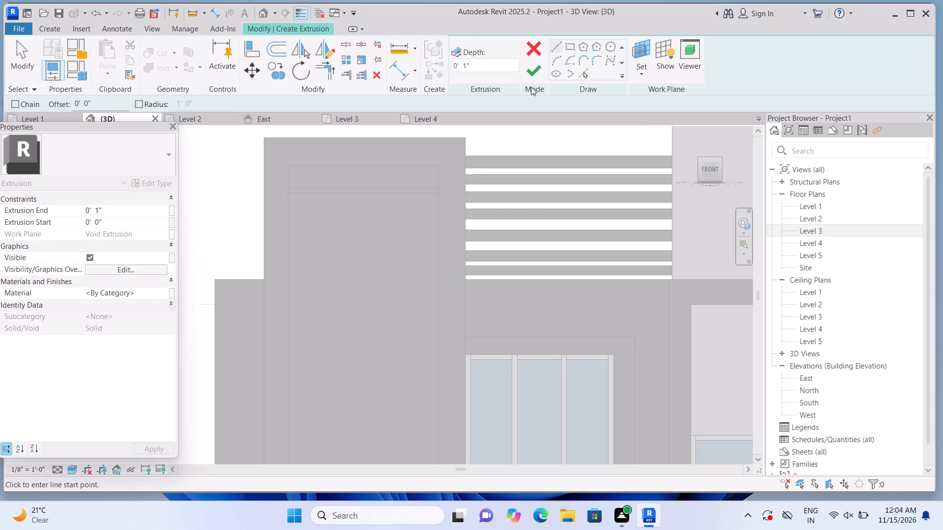
# Sketch a thin horizontal rectangular strip 6'-0" wide across the tall panel, just below the void groove.
pyautogui.click(569, 51)
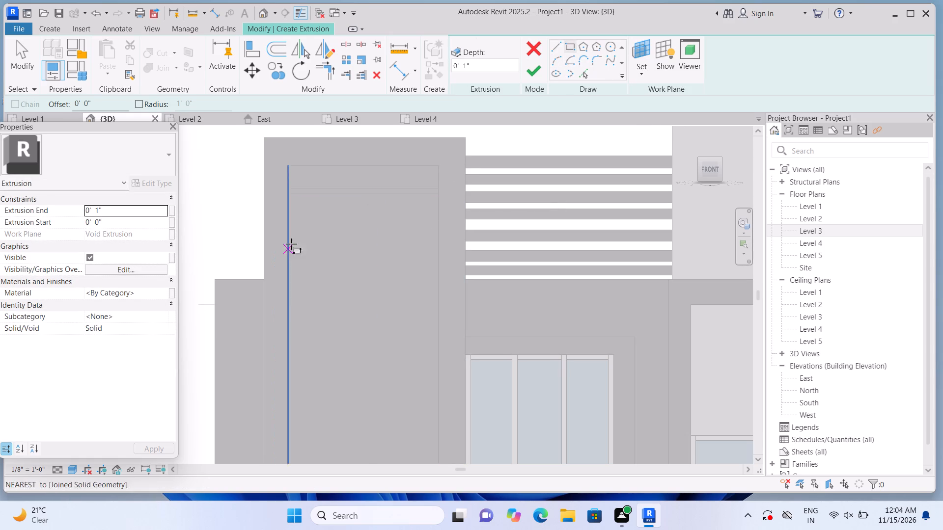
pyautogui.scroll(2, 301, 224)
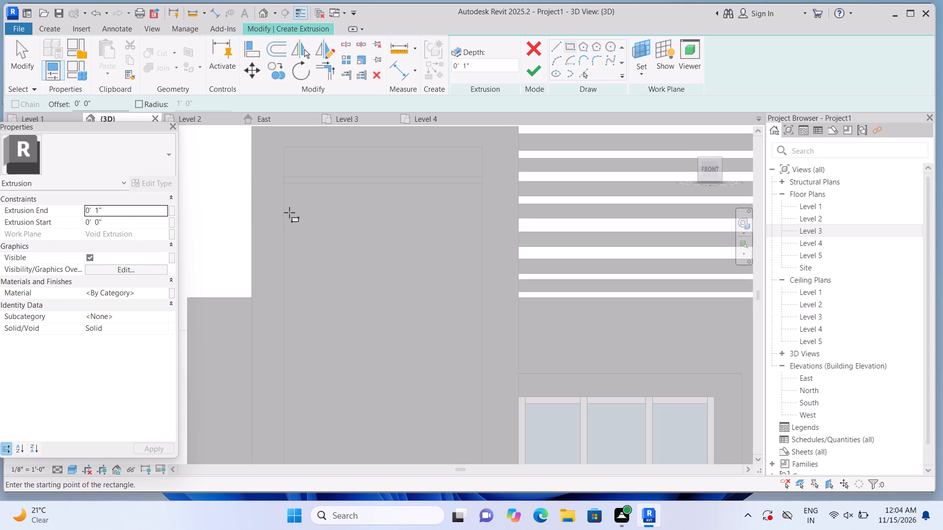
pyautogui.click(288, 212)
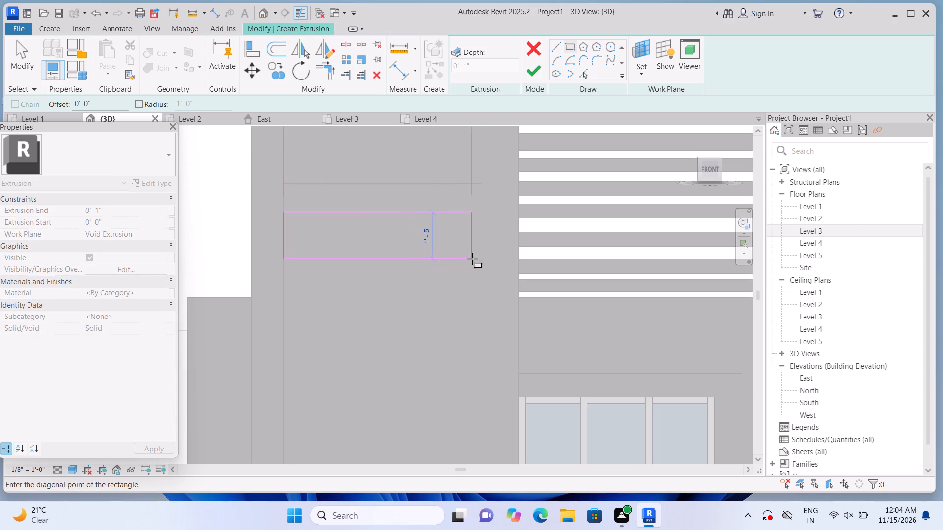
pyautogui.scroll(3, 482, 252)
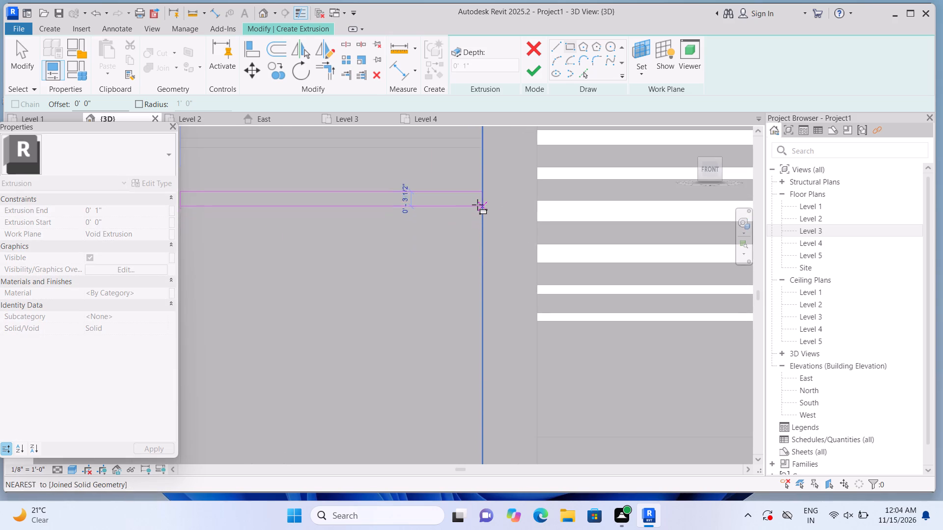
pyautogui.click(477, 199)
pyautogui.scroll(-1, 468, 241)
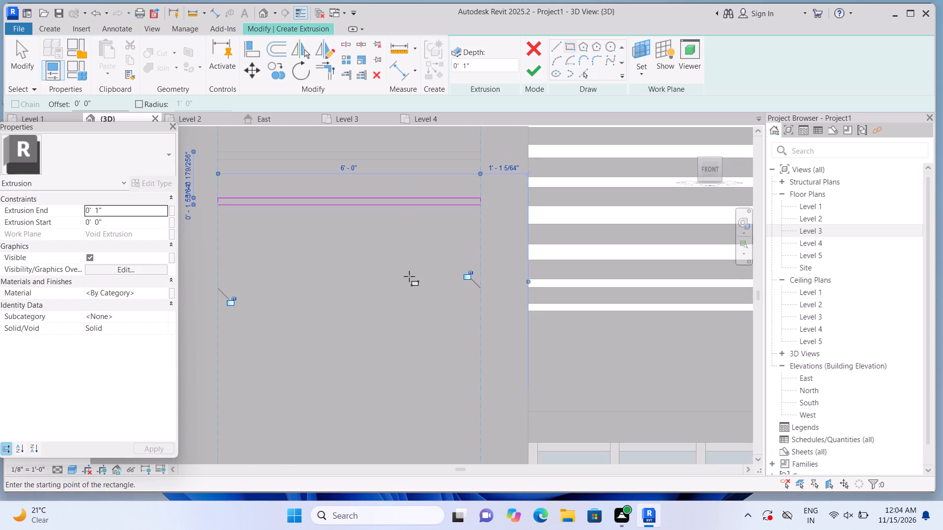
# Sketch two more thin horizontal rectangles across the recessed face's full width, spaced below the first strip, the lower one about 2" high.
pyautogui.press('Escape')
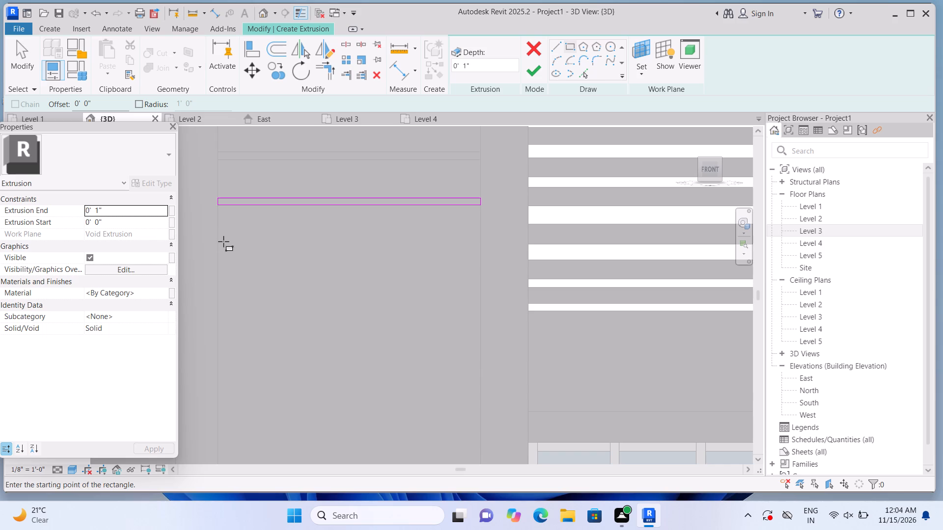
pyautogui.click(222, 242)
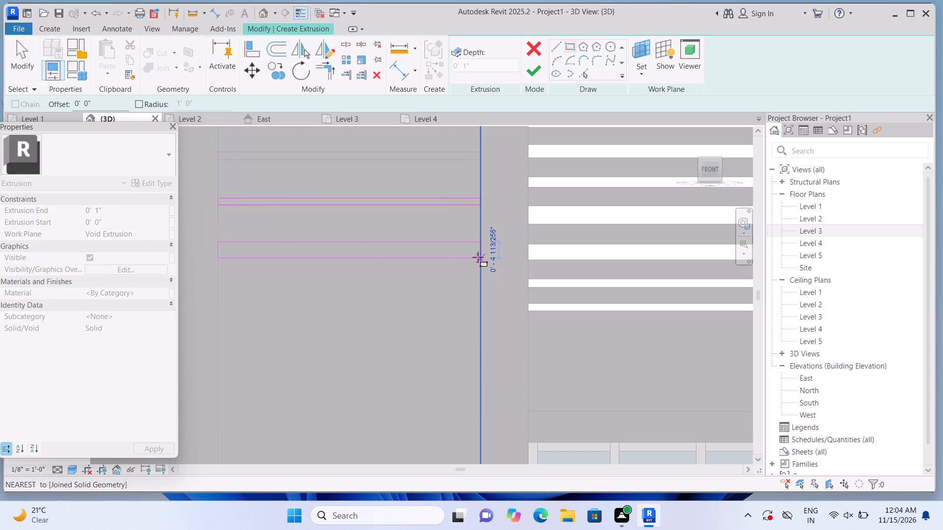
pyautogui.click(477, 248)
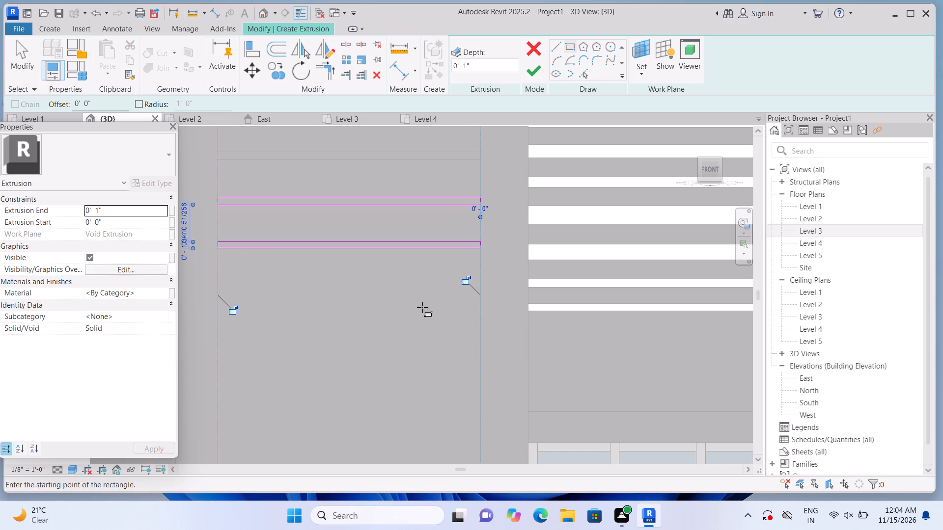
pyautogui.press('Escape')
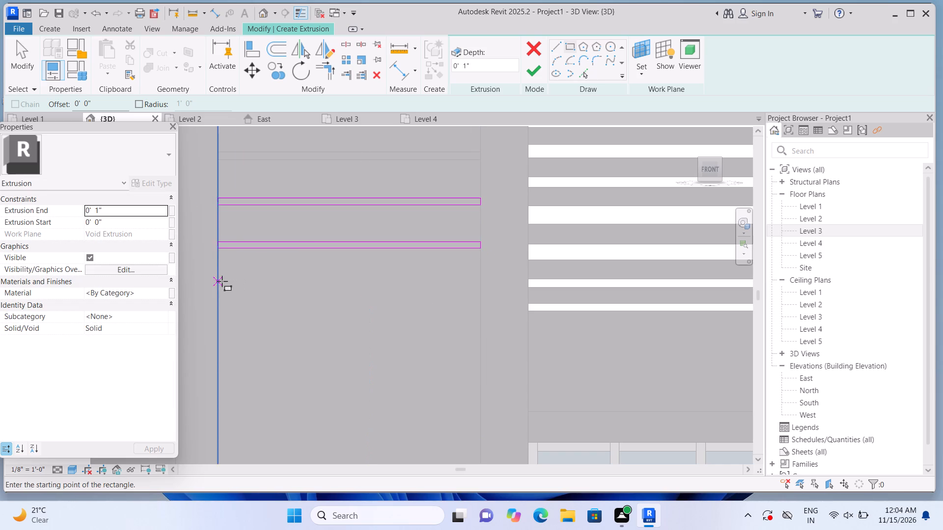
pyautogui.click(222, 281)
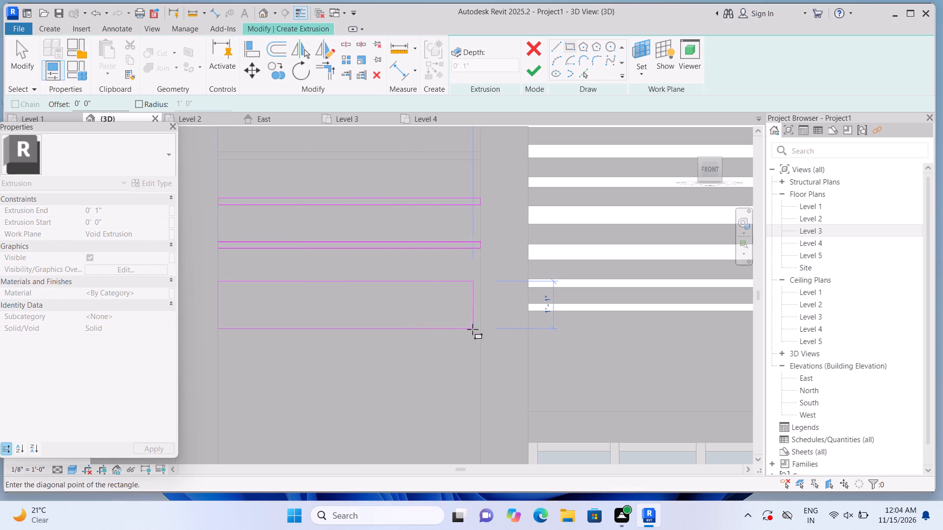
pyautogui.click(482, 289)
pyautogui.press('Escape')
# Sketch three more full-width horizontal strips spaced down the recessed face, about 2 1/4", 2 1/8" and 1 5/16" high from top to bottom.
pyautogui.moveTo(419, 366); pyautogui.dragTo(440, 285, button='middle')
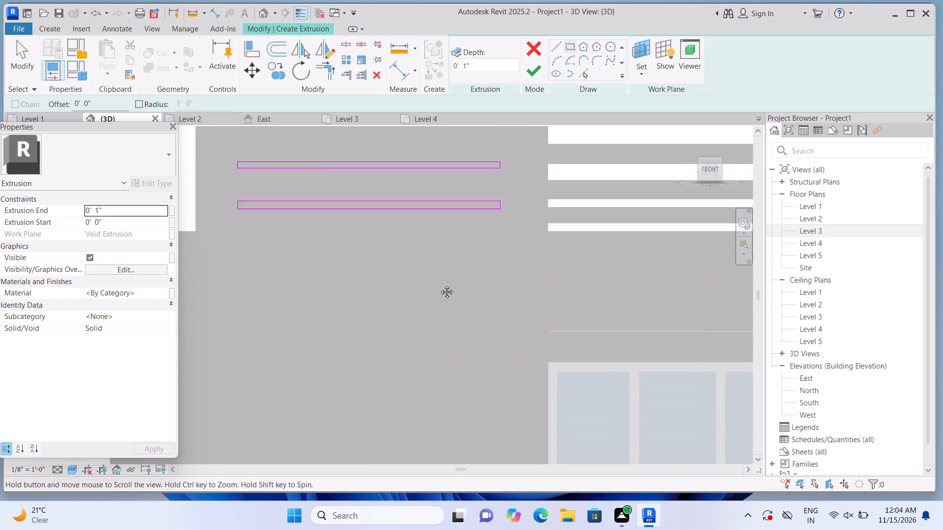
pyautogui.moveTo(440, 285); pyautogui.dragTo(442, 257, button='middle')
pyautogui.click(239, 216)
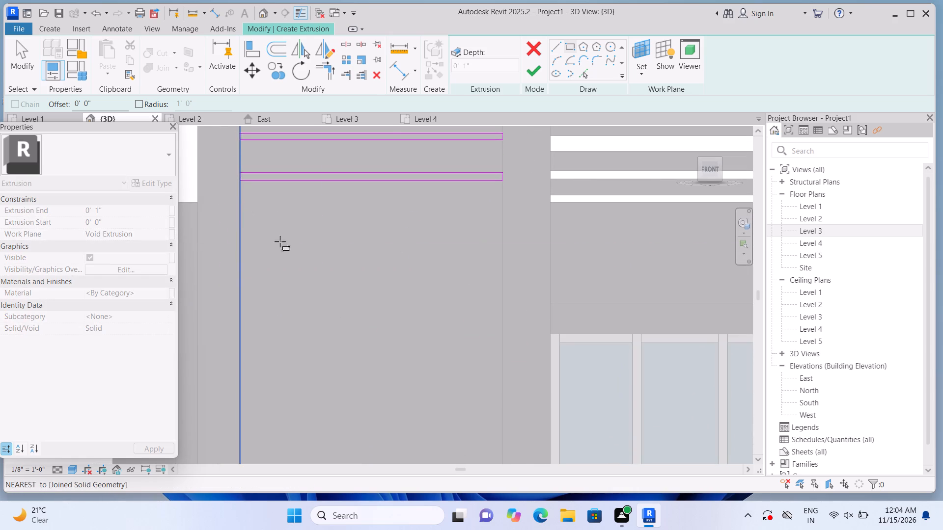
pyautogui.click(503, 224)
pyautogui.press('Escape')
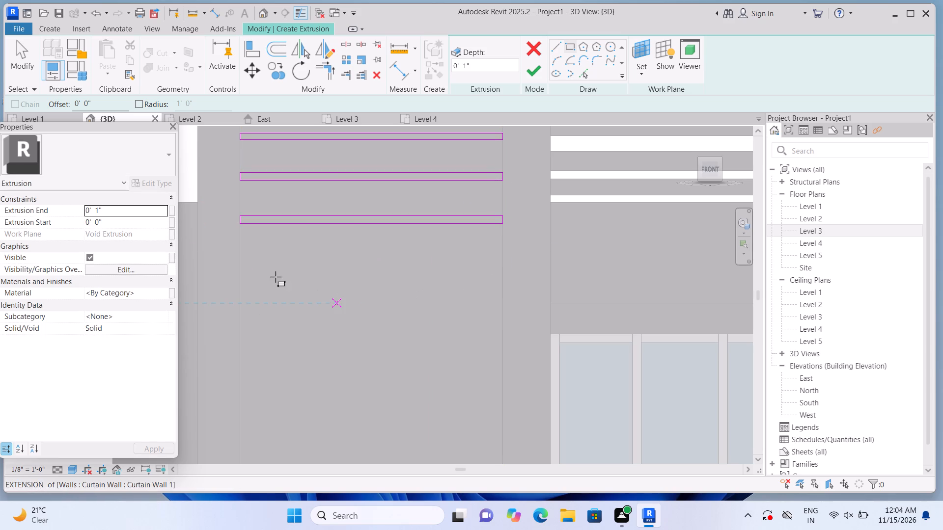
pyautogui.click(246, 259)
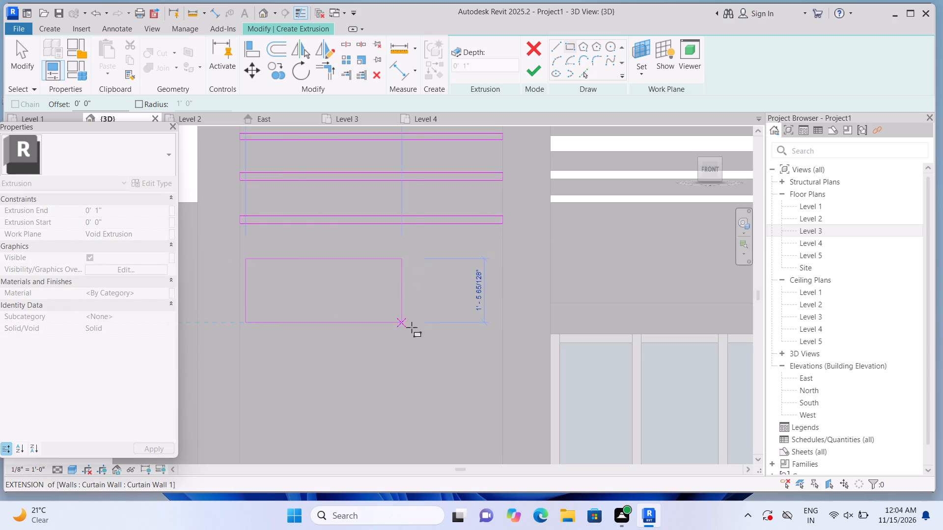
pyautogui.press('Escape')
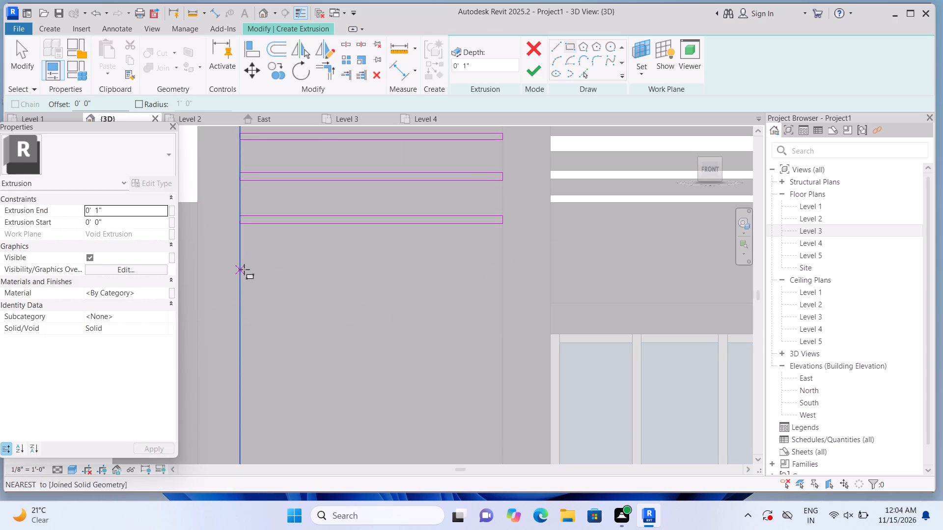
pyautogui.click(242, 264)
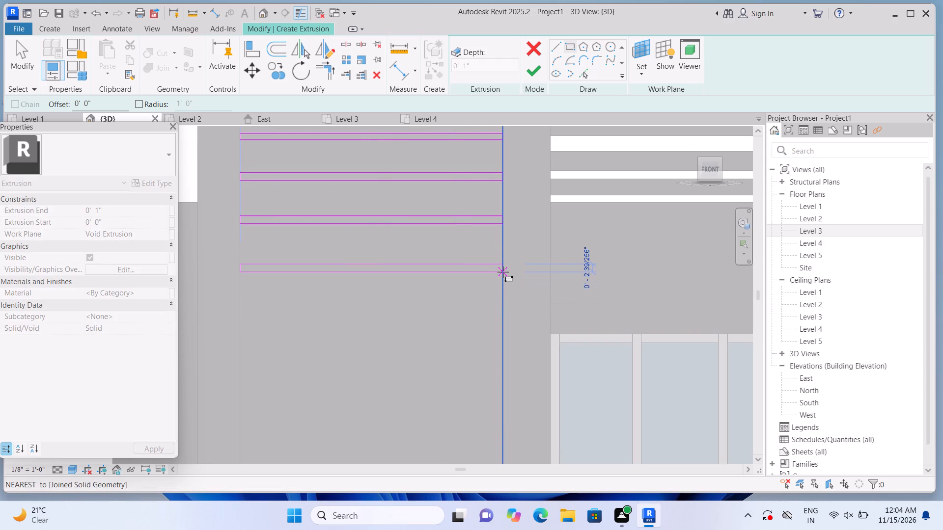
pyautogui.click(503, 271)
pyautogui.press('Escape')
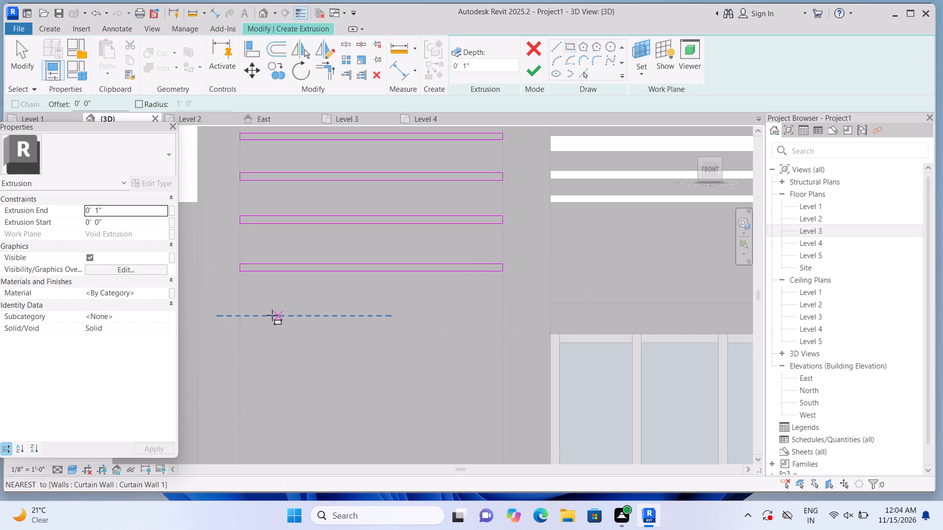
pyautogui.click(245, 306)
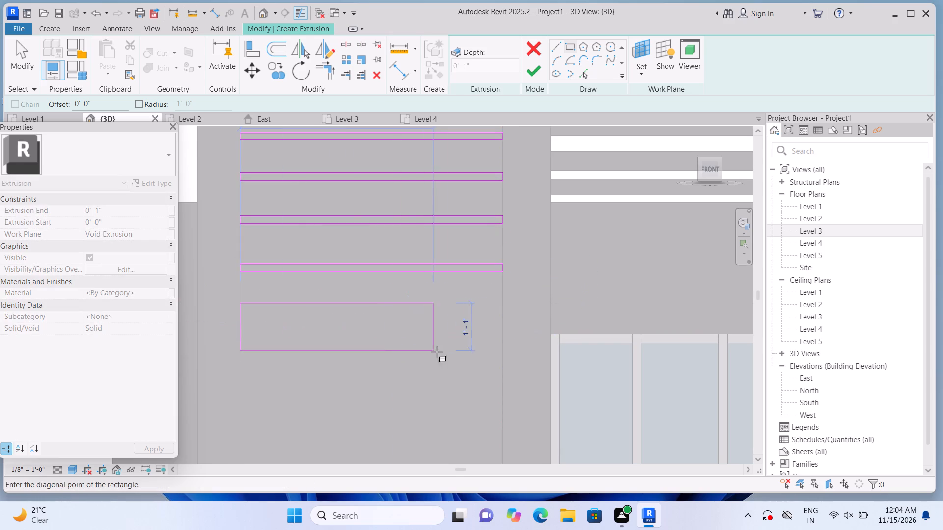
pyautogui.scroll(2, 500, 311)
pyautogui.click(501, 307)
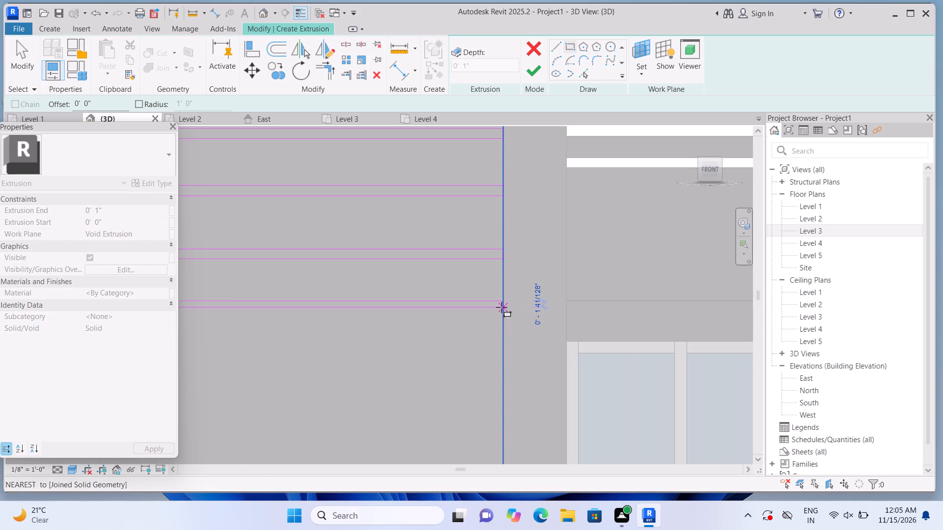
pyautogui.press('Escape')
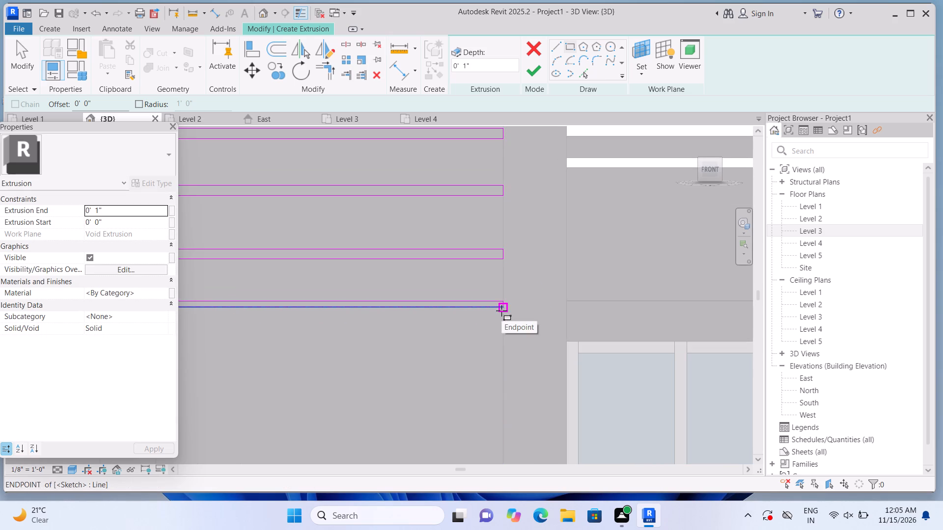
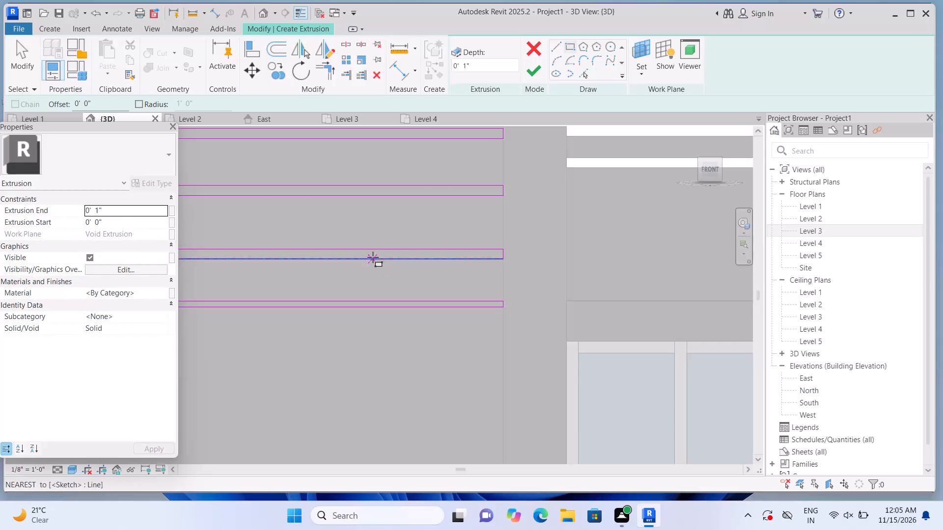
# Sketch two more full-width horizontal strips spaced down the recessed face below the last strip, the lower one about 1 1/2" high.
pyautogui.scroll(-2, 494, 317)
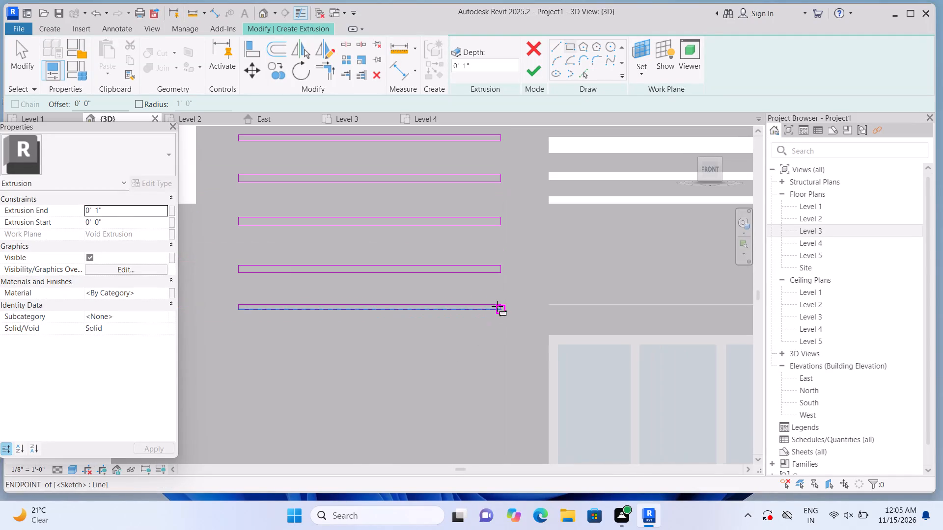
pyautogui.moveTo(428, 389); pyautogui.dragTo(445, 279, button='middle')
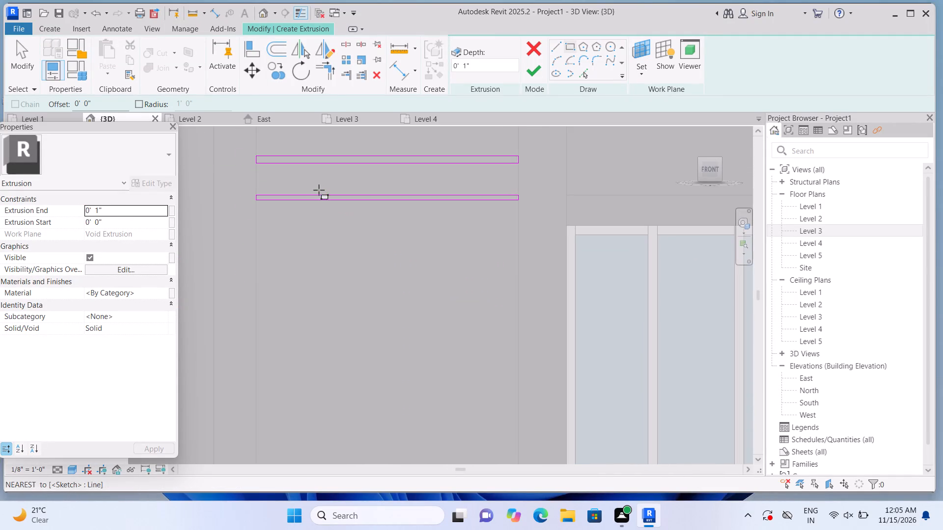
pyautogui.click(259, 233)
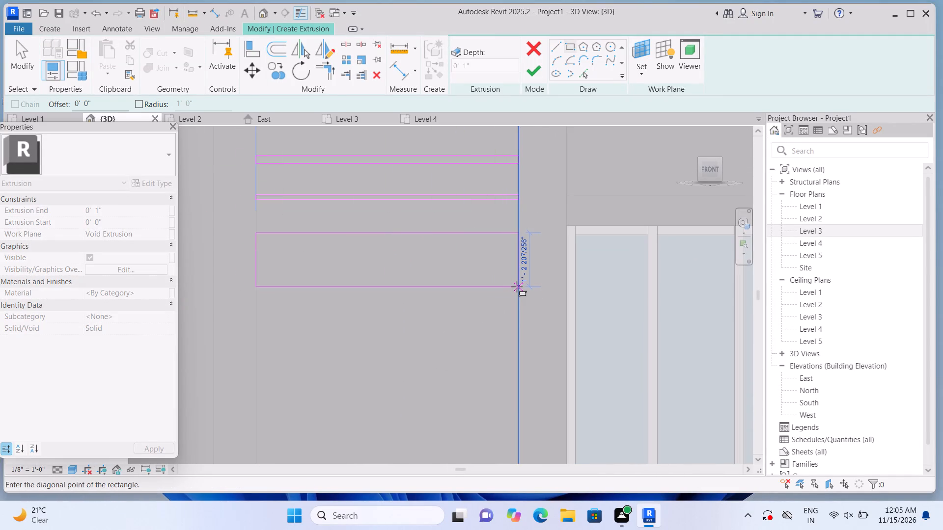
pyautogui.scroll(4, 517, 287)
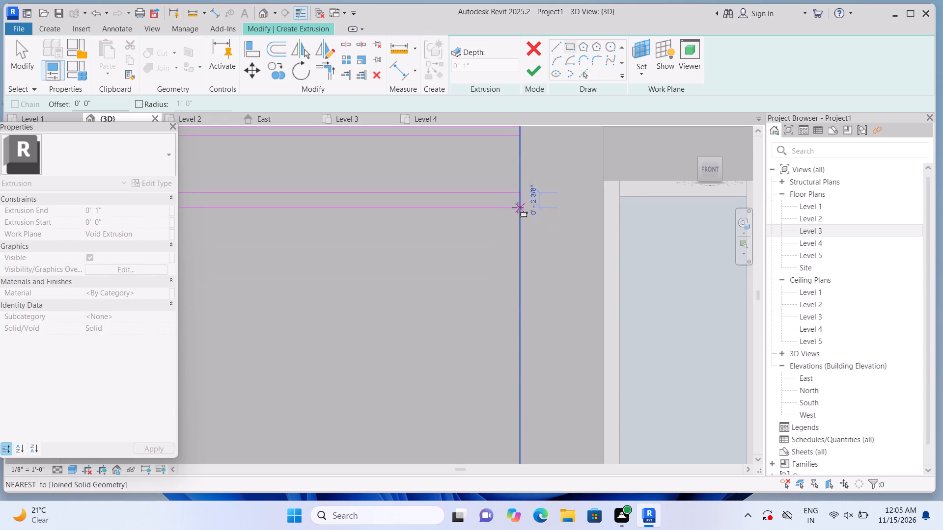
pyautogui.click(517, 202)
pyautogui.press('Escape')
pyautogui.moveTo(480, 265); pyautogui.dragTo(486, 265, button='middle')
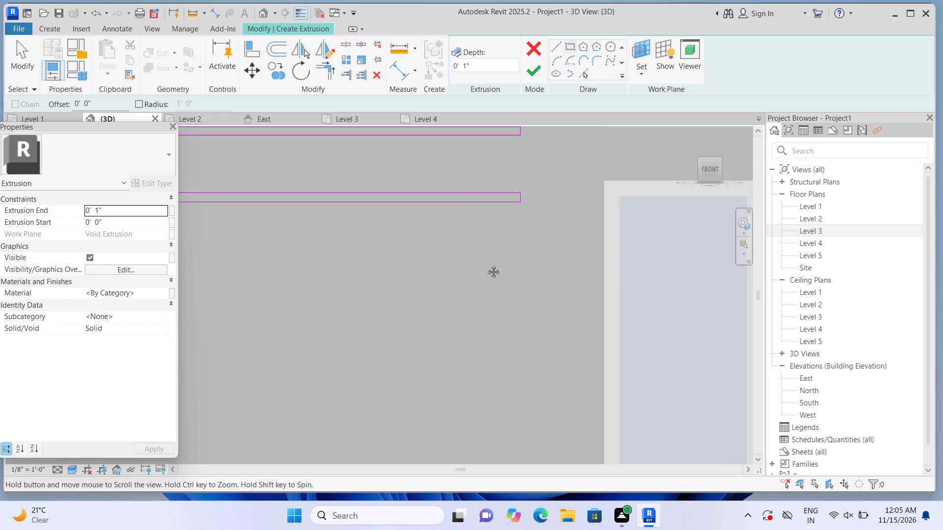
pyautogui.moveTo(486, 265); pyautogui.dragTo(589, 243, button='middle')
pyautogui.scroll(-3, 583, 245)
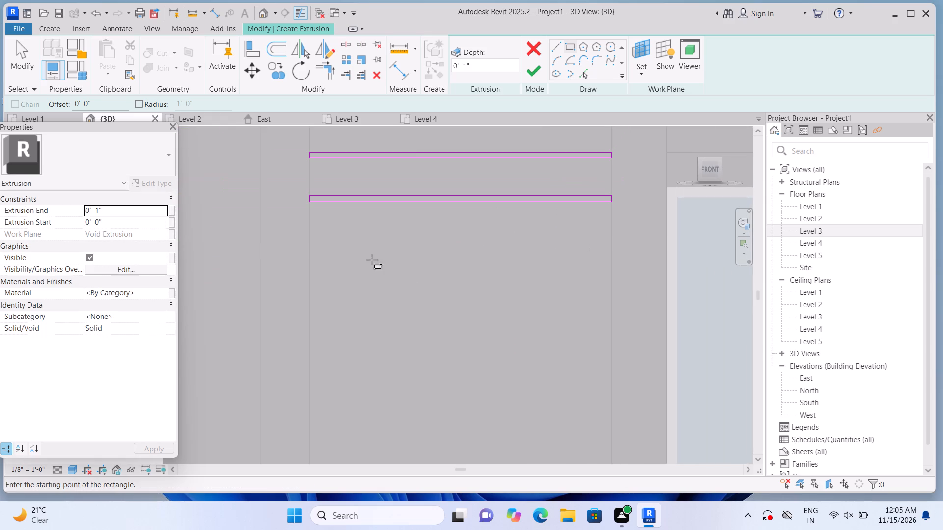
pyautogui.click(310, 244)
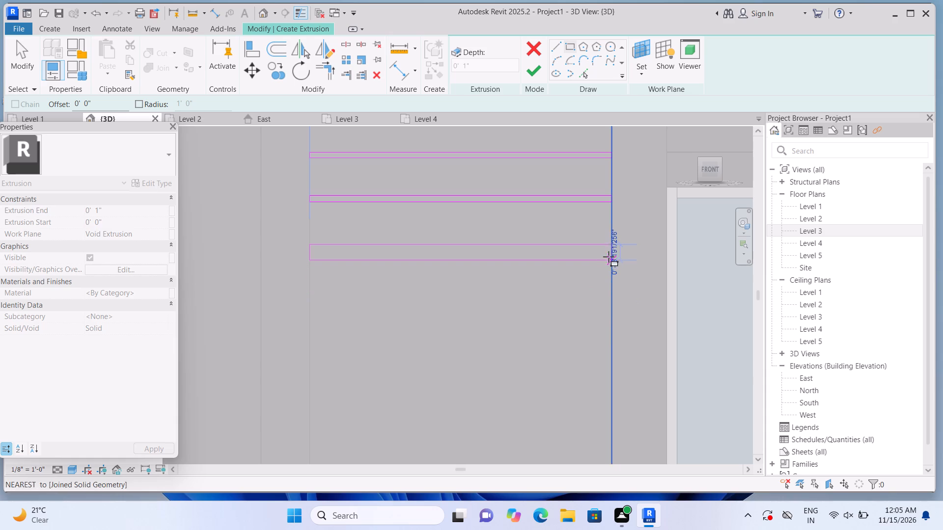
pyautogui.click(609, 251)
pyautogui.moveTo(540, 303); pyautogui.dragTo(504, 188, button='middle')
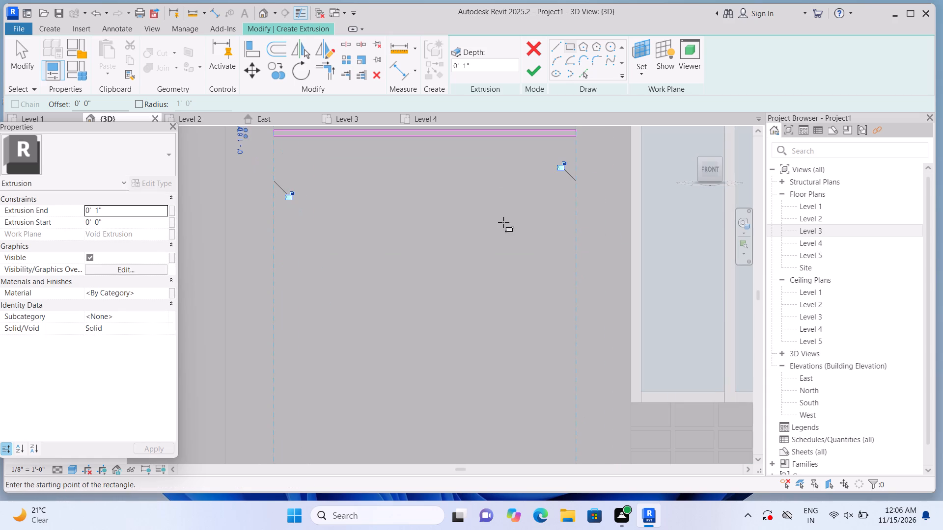
pyautogui.moveTo(500, 217); pyautogui.dragTo(503, 275, button='middle')
pyautogui.press('Escape')
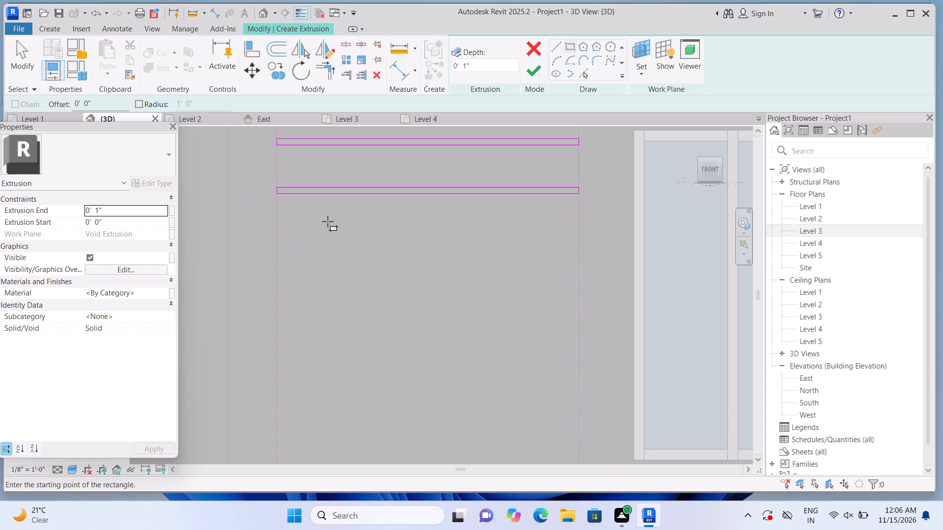
# Sketch two further full-width strips down the recessed face, about 1 3/8" high and, below it, about 1 3/4" high.
pyautogui.click(279, 230)
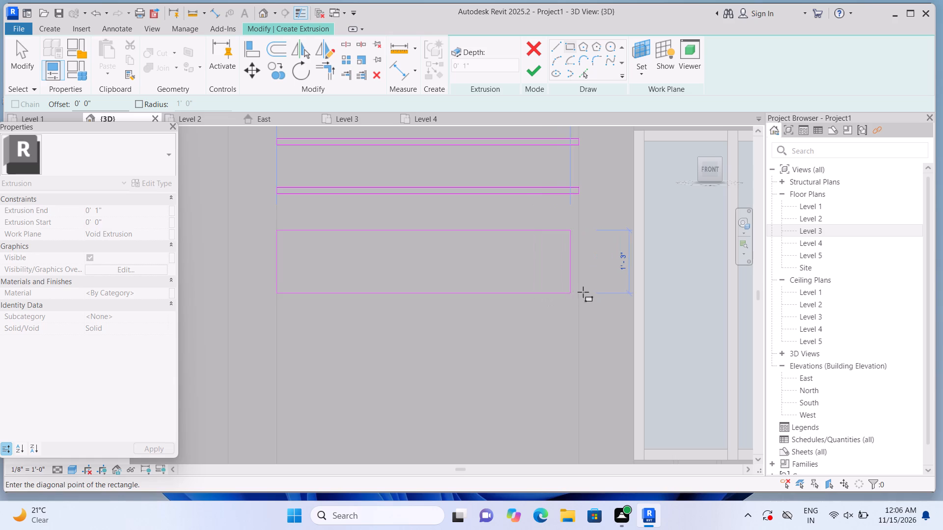
pyautogui.scroll(3, 573, 285)
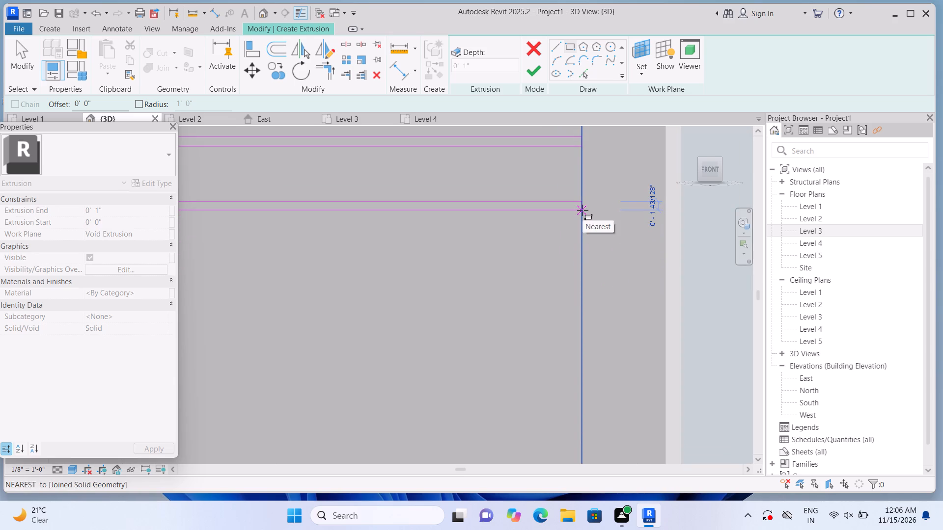
pyautogui.click(582, 210)
pyautogui.press('Escape')
pyautogui.scroll(-3, 561, 255)
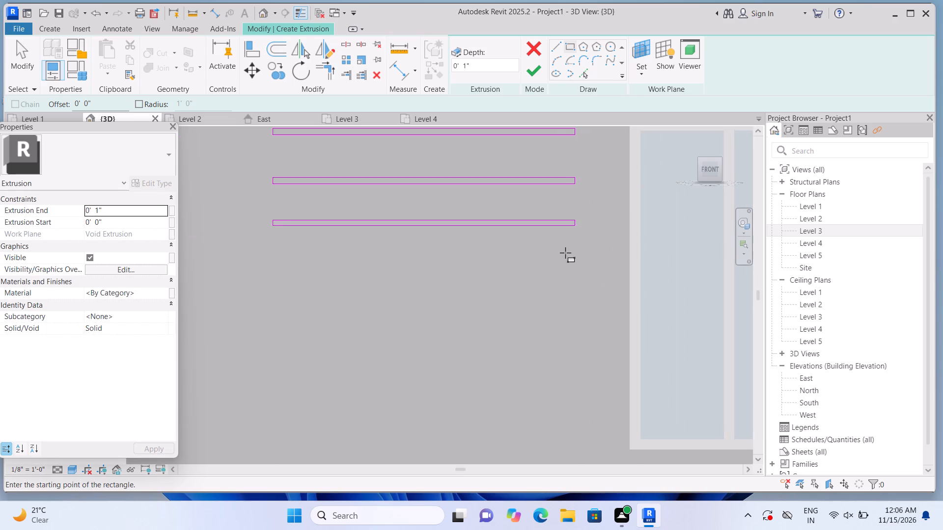
pyautogui.scroll(-2, 565, 253)
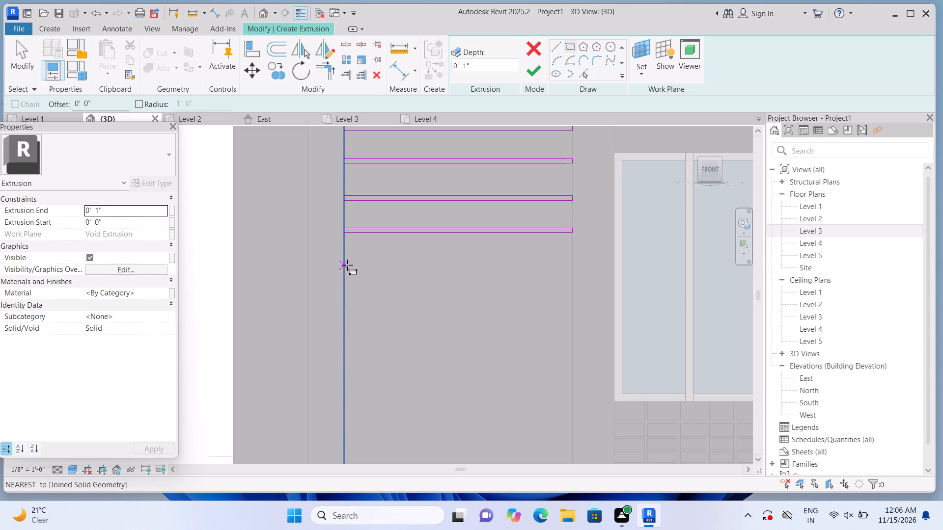
pyautogui.click(347, 265)
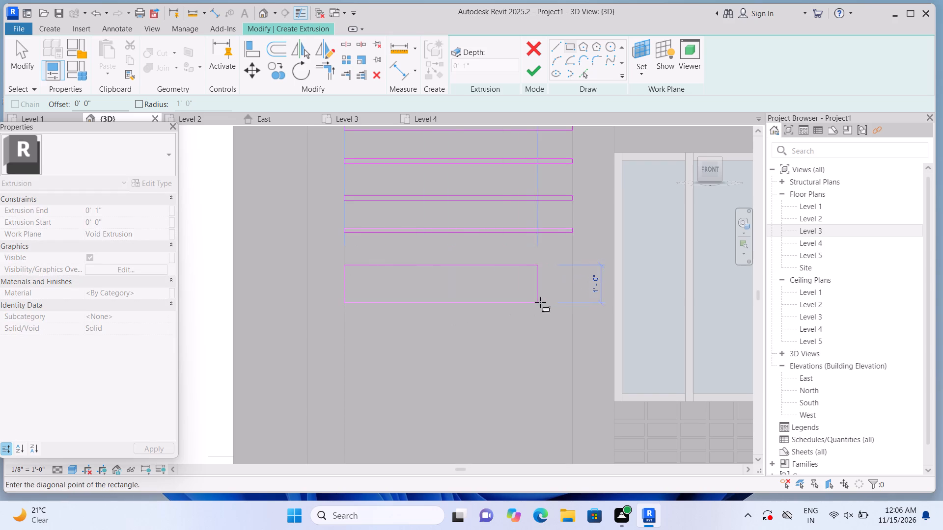
pyautogui.scroll(2, 550, 302)
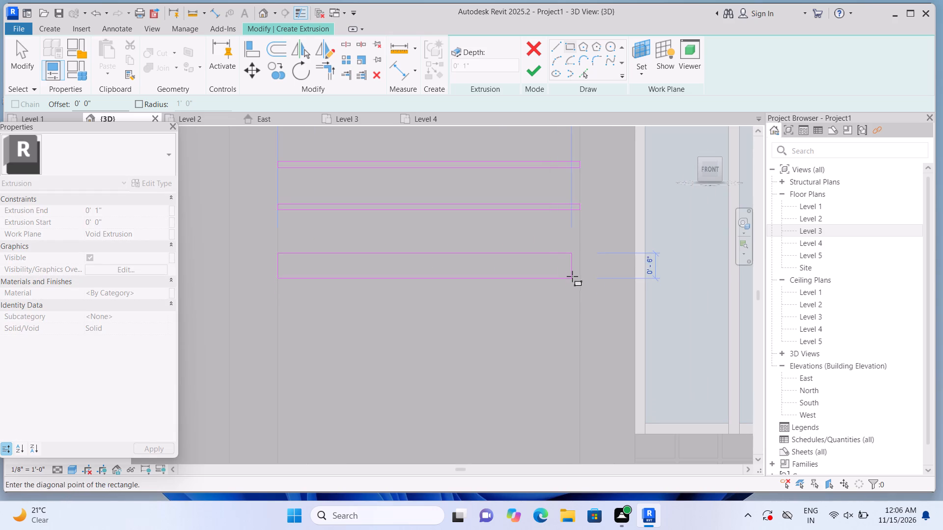
pyautogui.click(578, 261)
pyautogui.press('Escape')
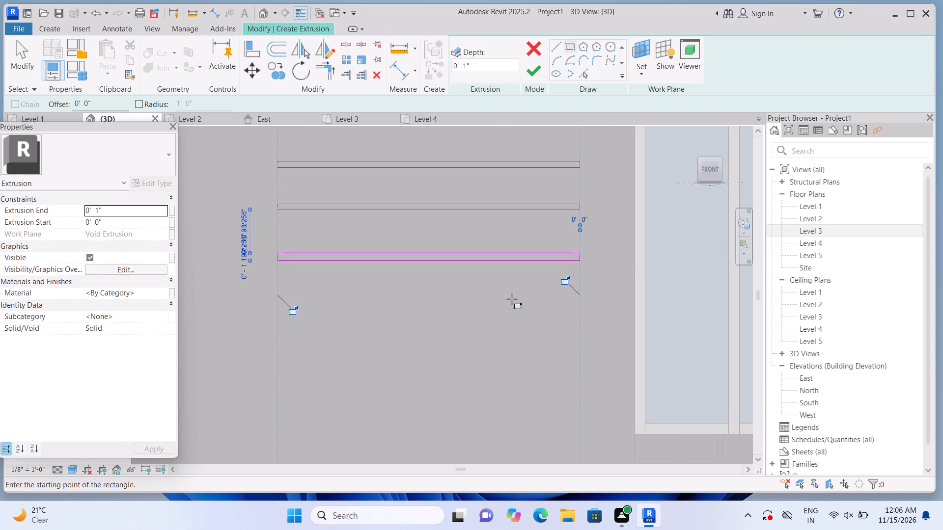
# Sketch two more evenly spaced full-width strips below those on the recessed face, the lower one about 2 1/4" high.
pyautogui.click(281, 296)
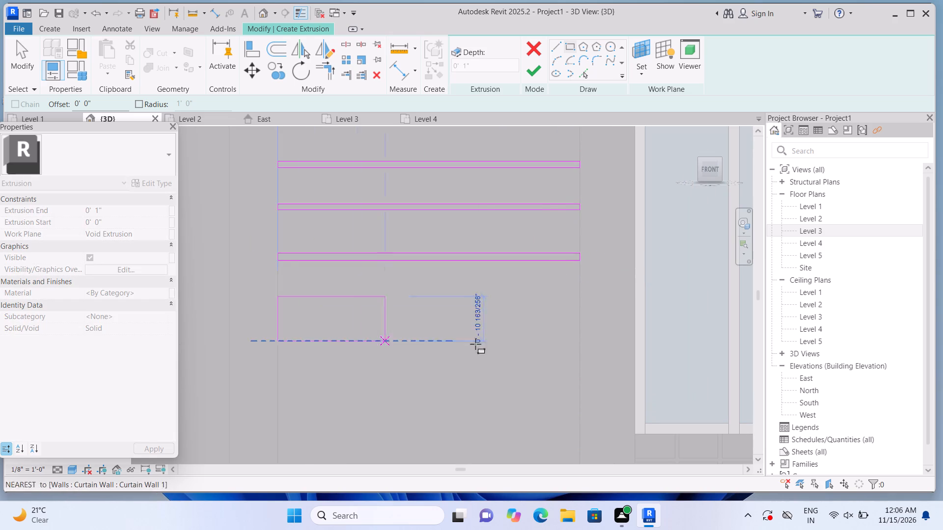
pyautogui.scroll(2, 558, 340)
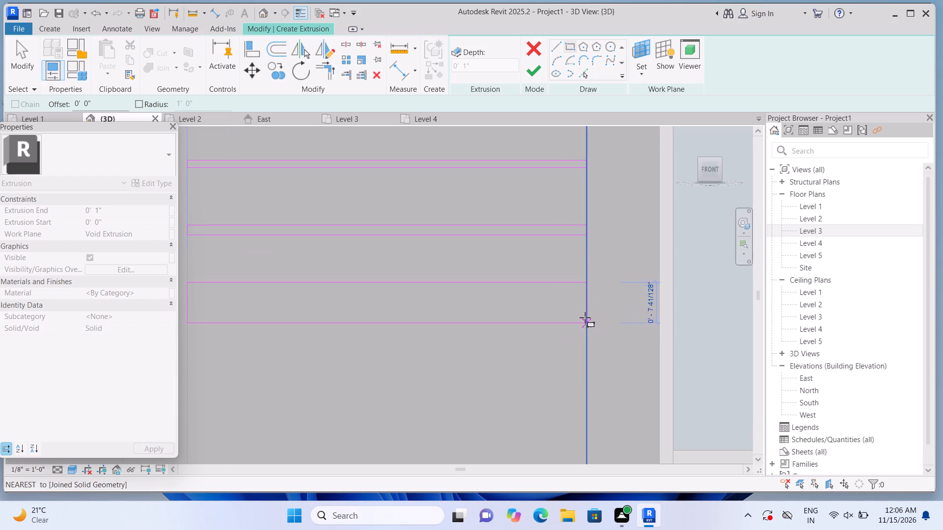
pyautogui.click(585, 291)
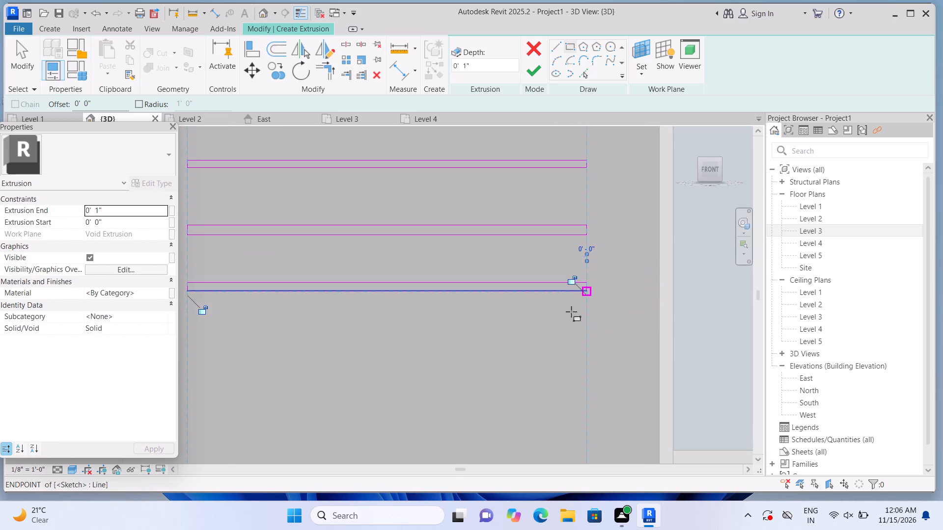
pyautogui.moveTo(530, 354); pyautogui.dragTo(547, 260, button='middle')
pyautogui.press('Escape')
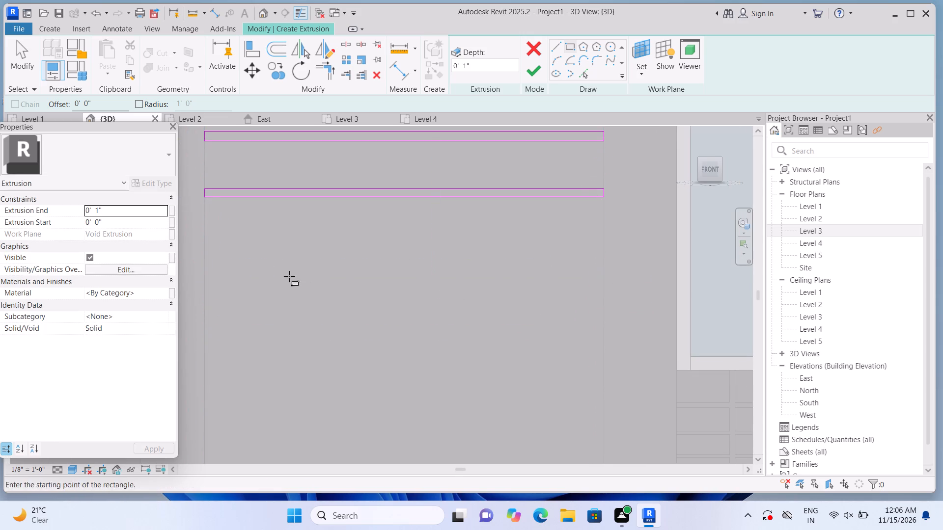
pyautogui.click(207, 245)
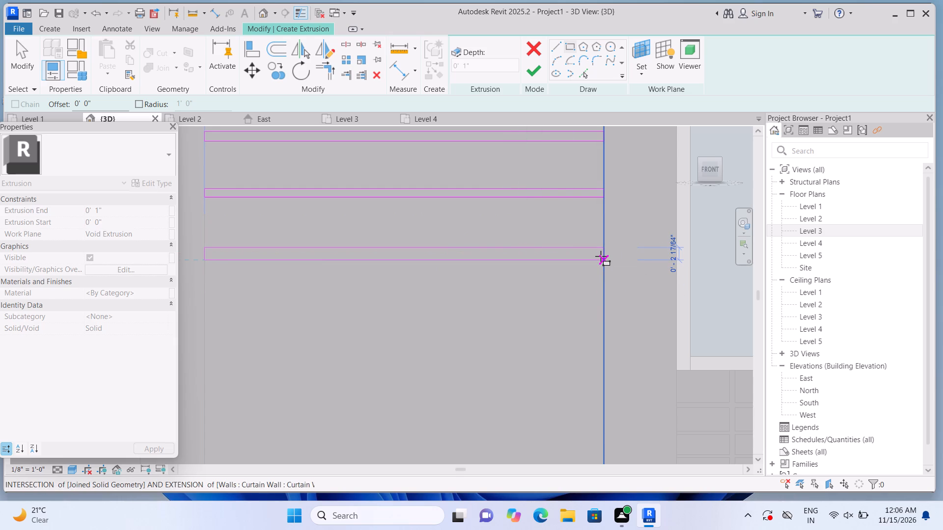
pyautogui.click(601, 256)
pyautogui.press('Escape')
# Sketch another thin horizontal strip 6'-0" wide below the lowest one, slightly above the adjacent upper window's bottom edge.
pyautogui.moveTo(511, 342); pyautogui.dragTo(519, 304, button='middle')
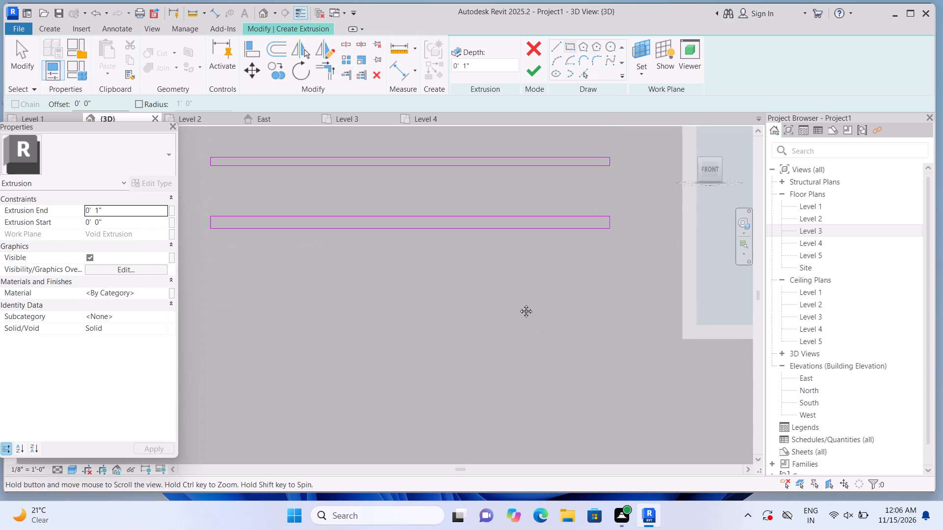
pyautogui.moveTo(519, 304); pyautogui.dragTo(520, 213, button='middle')
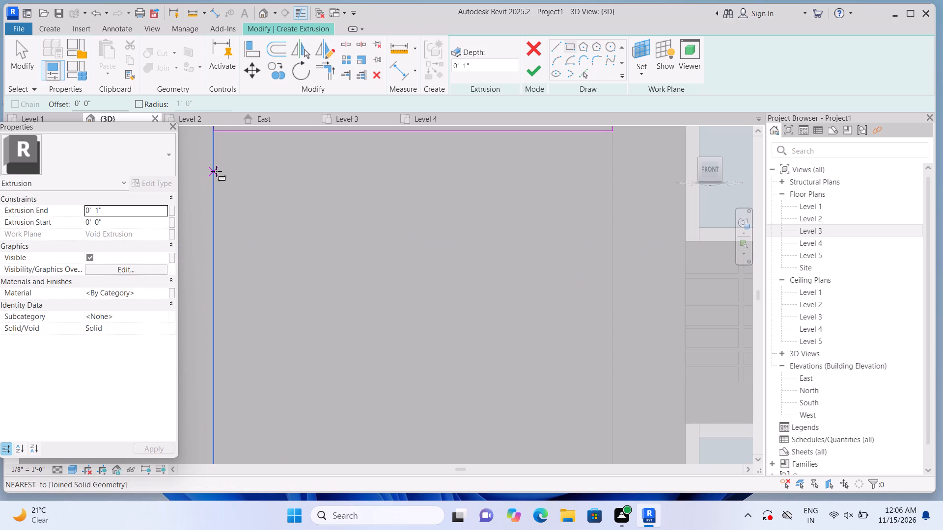
pyautogui.scroll(-11, 217, 176)
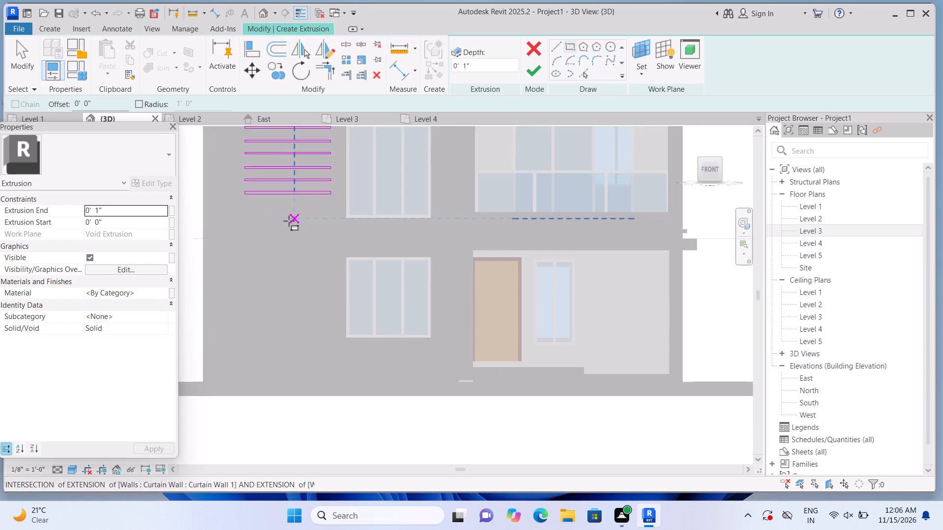
pyautogui.scroll(-2, 289, 221)
pyautogui.moveTo(265, 222); pyautogui.dragTo(309, 297, button='middle')
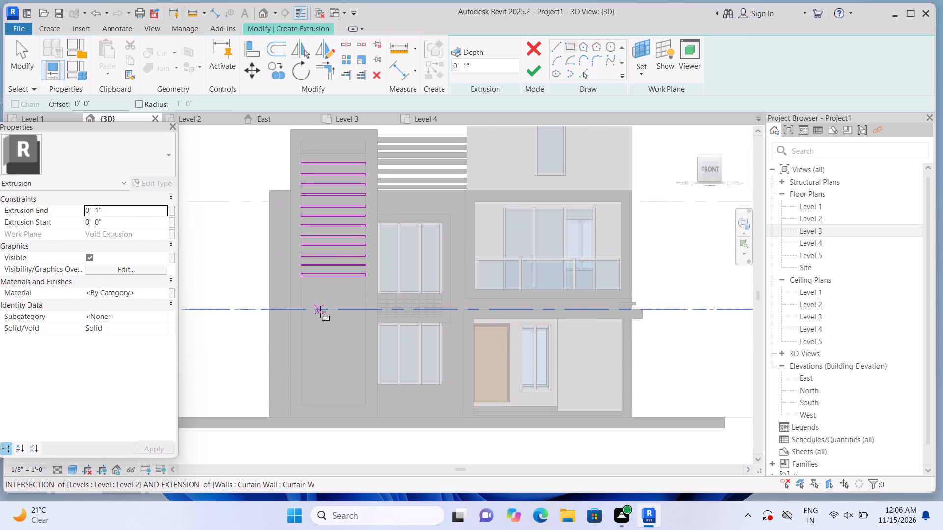
pyautogui.scroll(6, 320, 312)
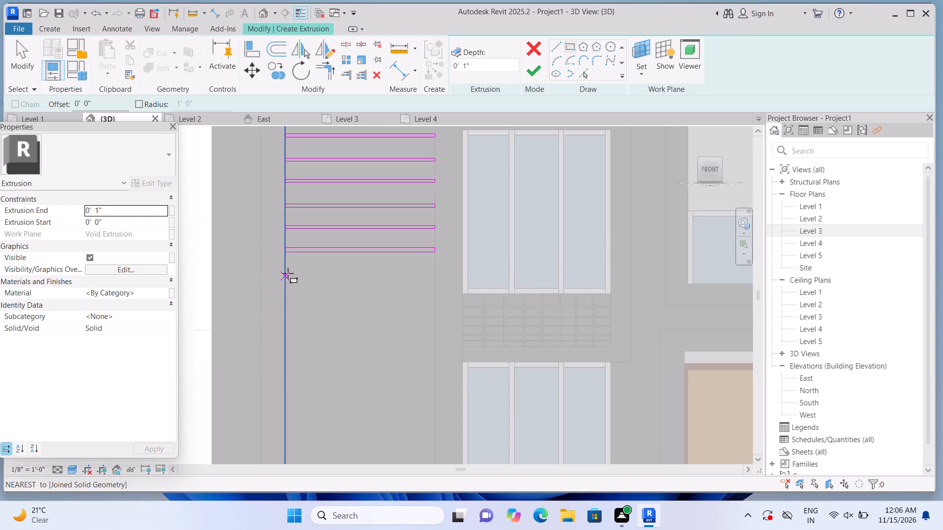
pyautogui.click(288, 273)
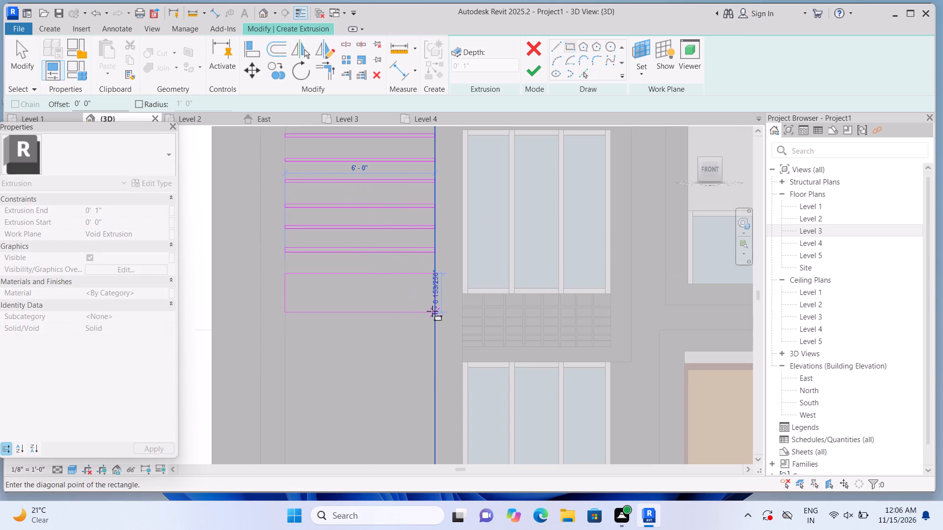
pyautogui.scroll(4, 432, 281)
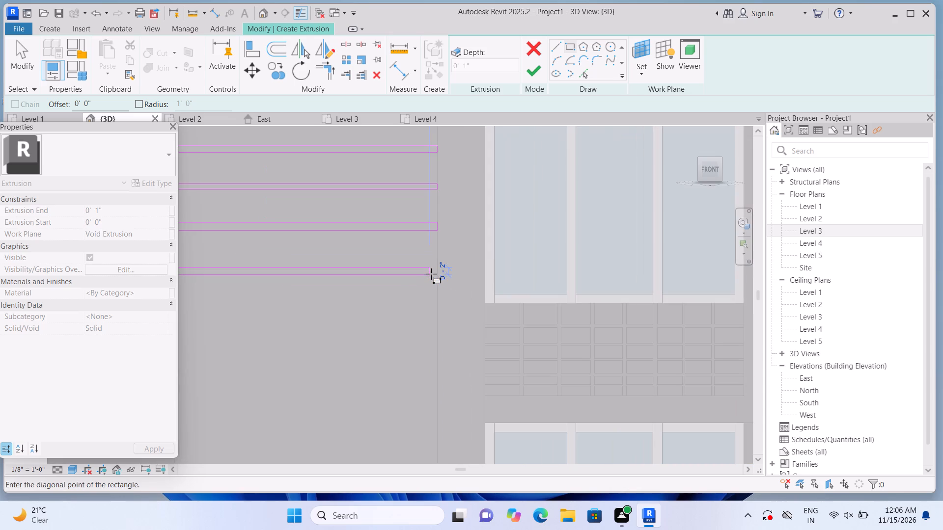
pyautogui.click(434, 274)
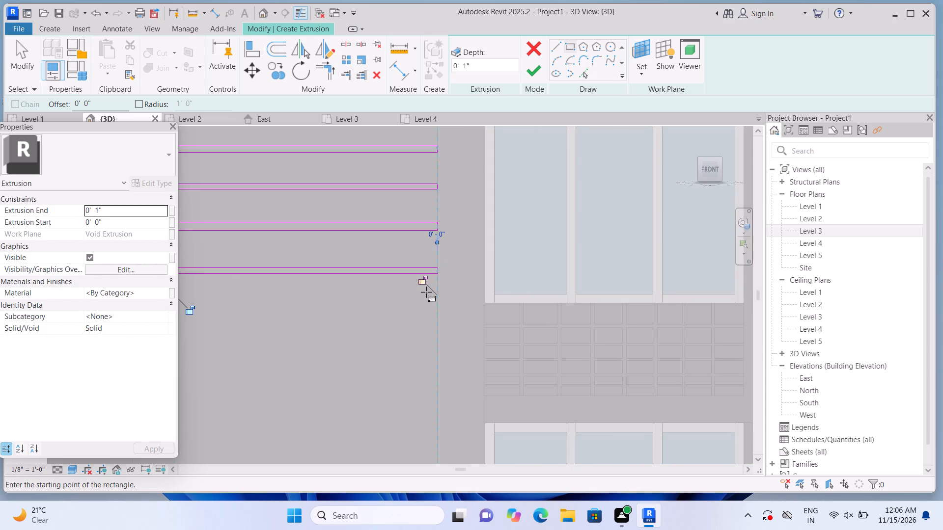
pyautogui.press('Escape')
# Sketch two full-width strips, one about 2" high starting level with the adjacent upper window's bottom edge, and a thinner one just above Level 2.
pyautogui.moveTo(408, 312); pyautogui.dragTo(486, 265, button='middle')
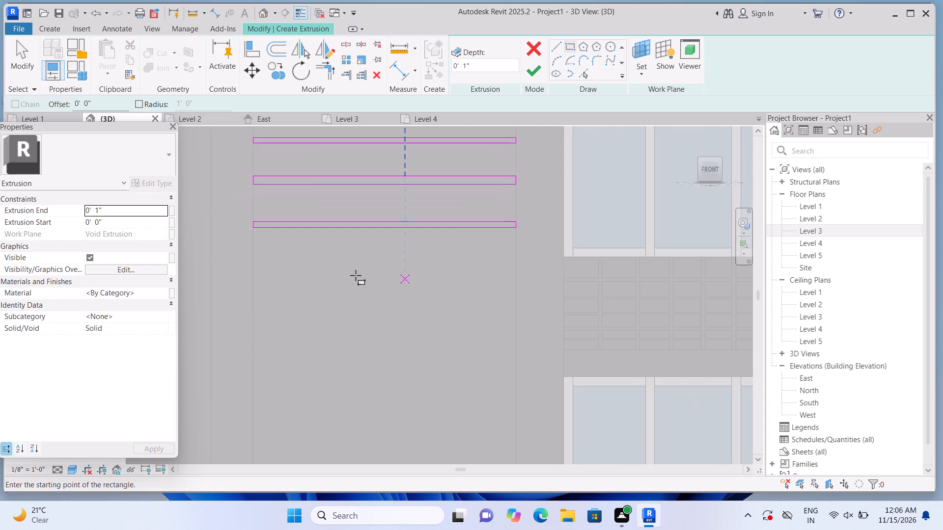
pyautogui.click(257, 259)
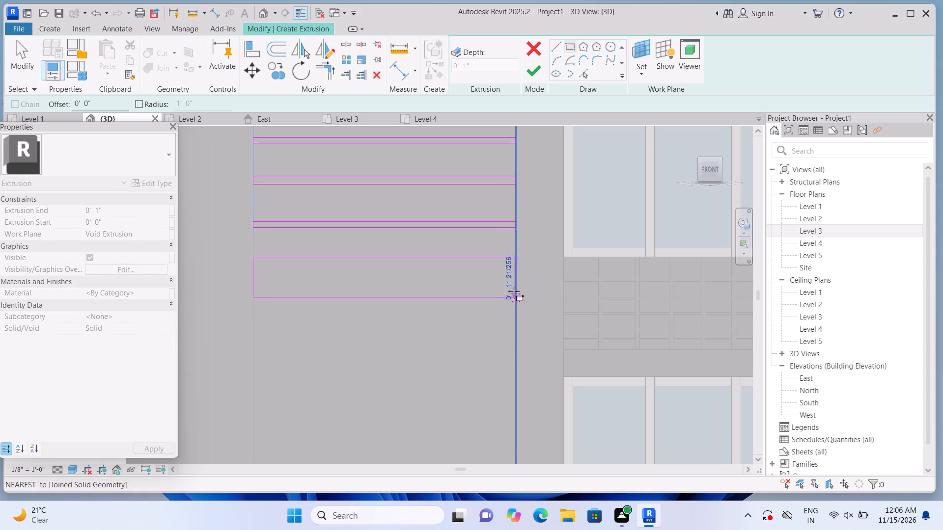
pyautogui.click(513, 265)
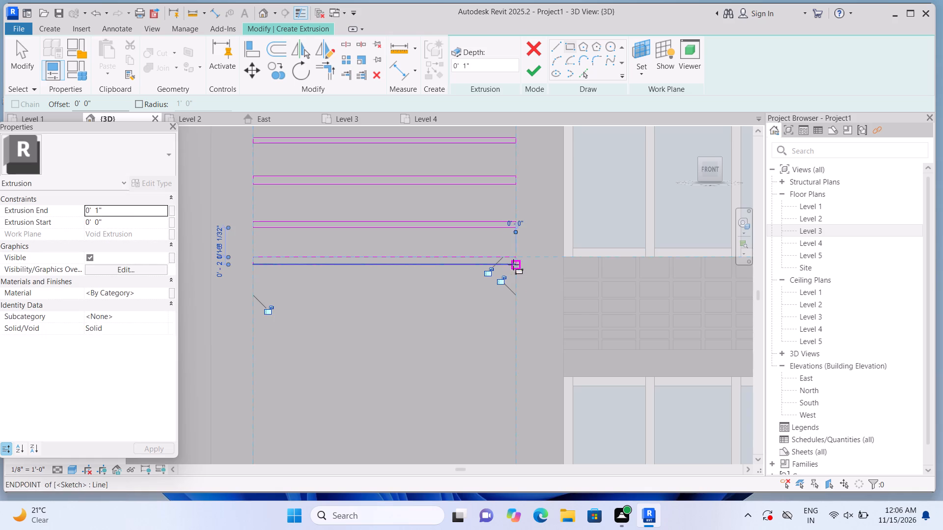
pyautogui.press('Escape')
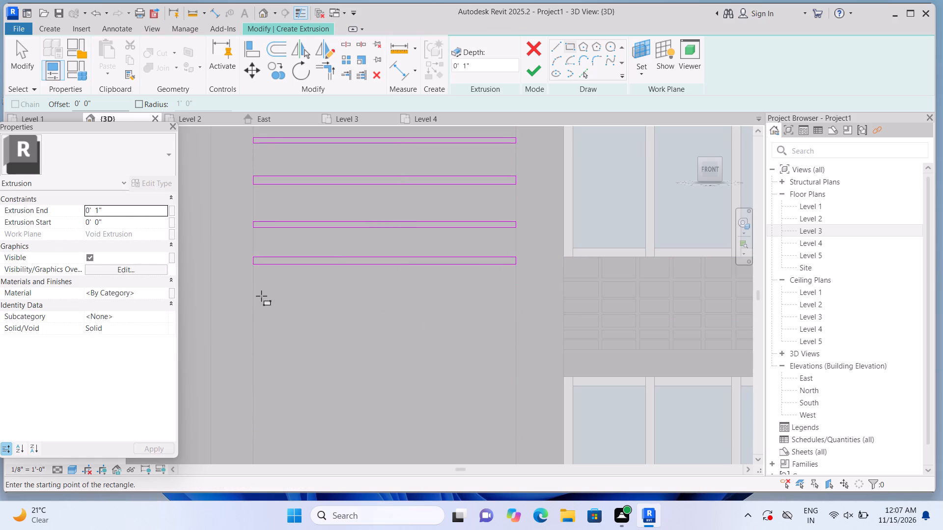
pyautogui.click(255, 299)
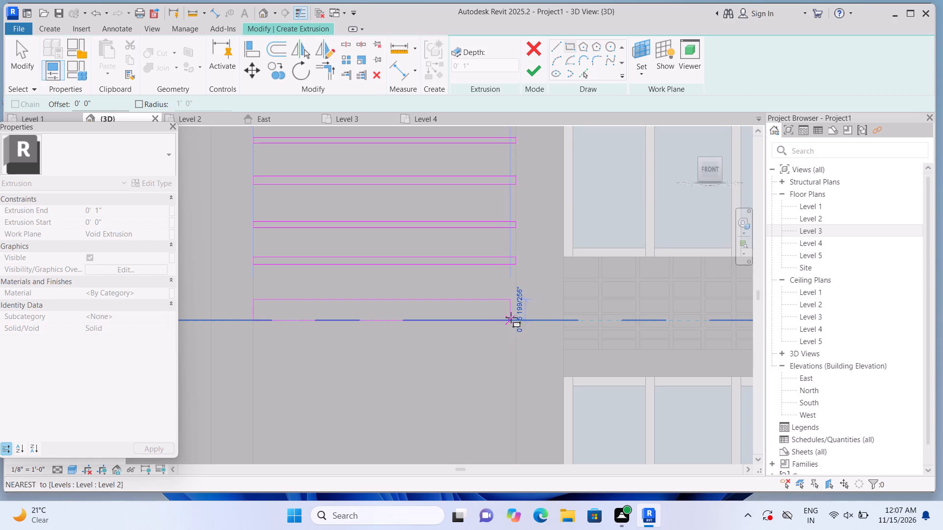
pyautogui.click(512, 305)
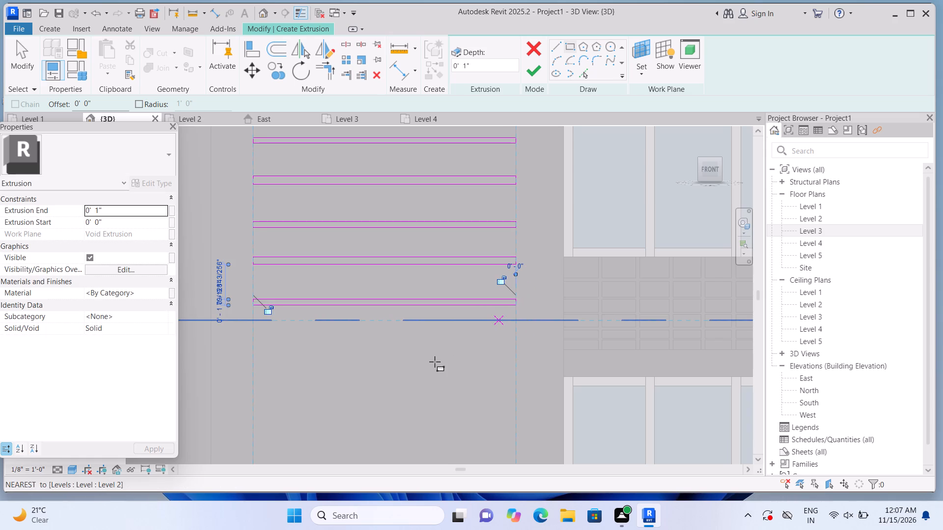
# Sketch two full-width strips about 2" high, one just below Level 2 and one slightly below the lower window's top edge.
pyautogui.press('Escape')
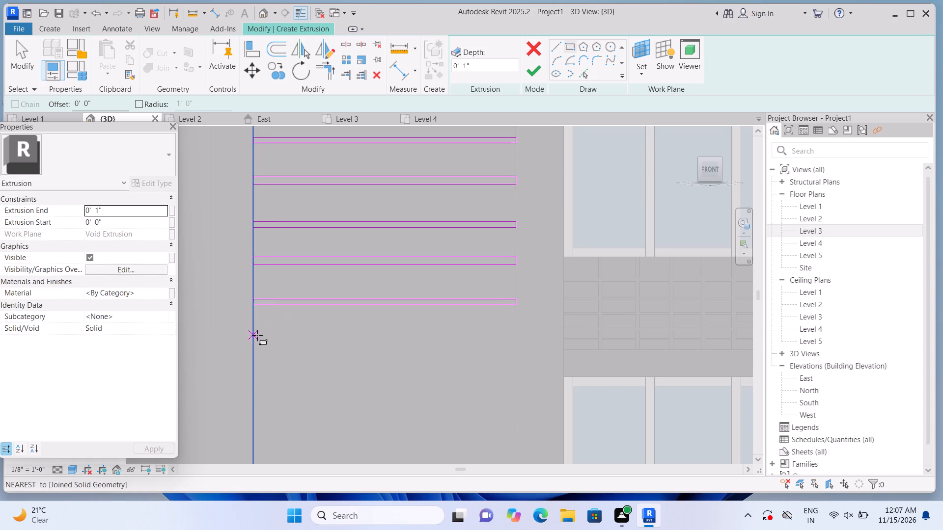
pyautogui.click(254, 345)
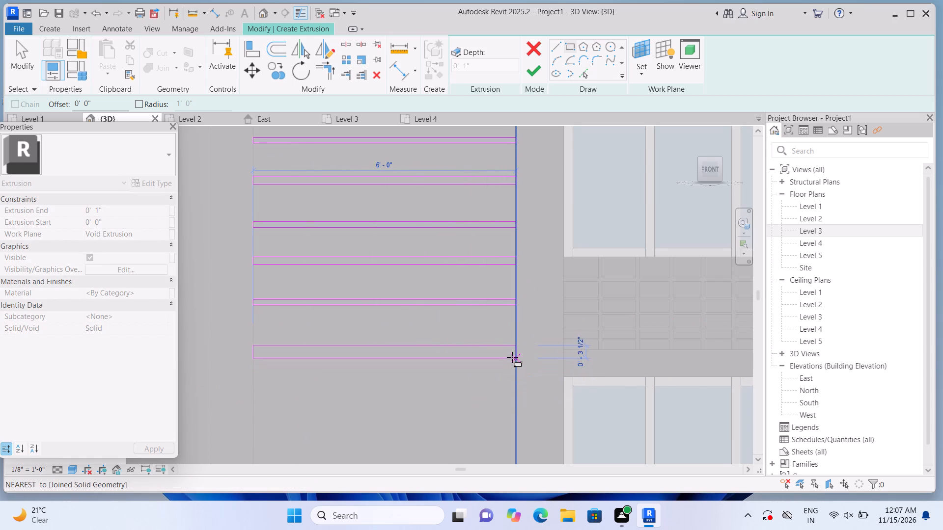
pyautogui.click(512, 353)
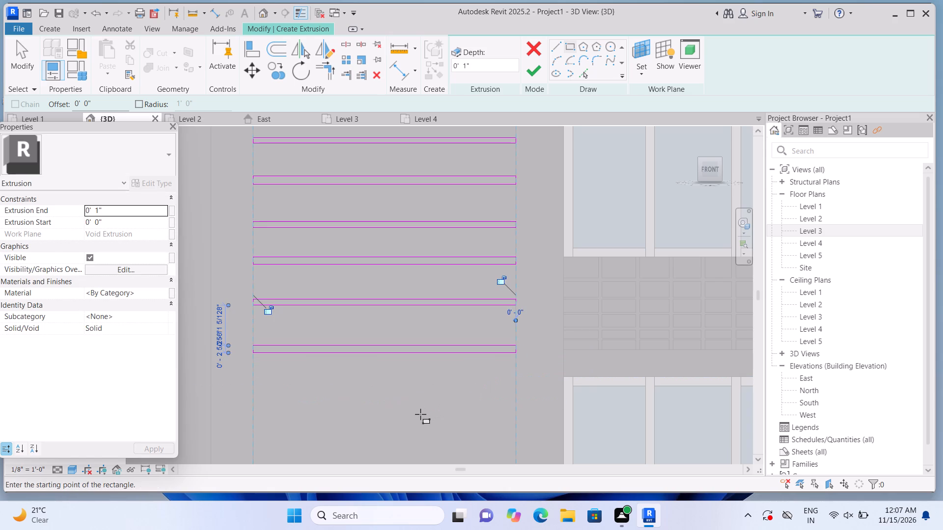
pyautogui.press('Escape')
pyautogui.moveTo(419, 414); pyautogui.dragTo(422, 263, button='middle')
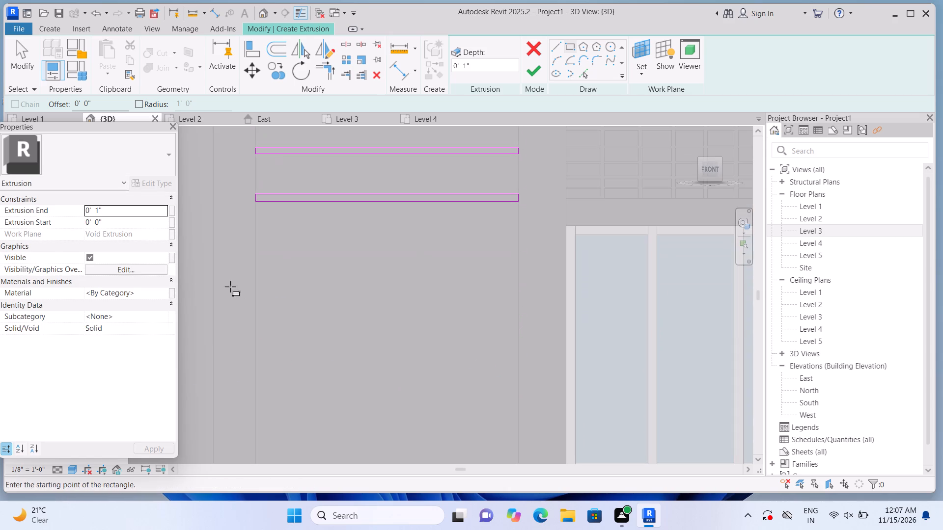
pyautogui.click(258, 241)
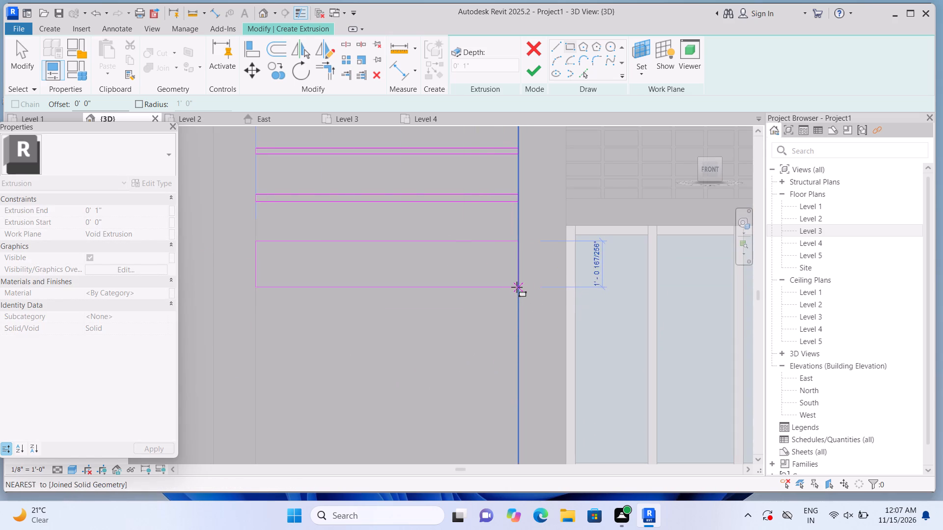
pyautogui.click(517, 250)
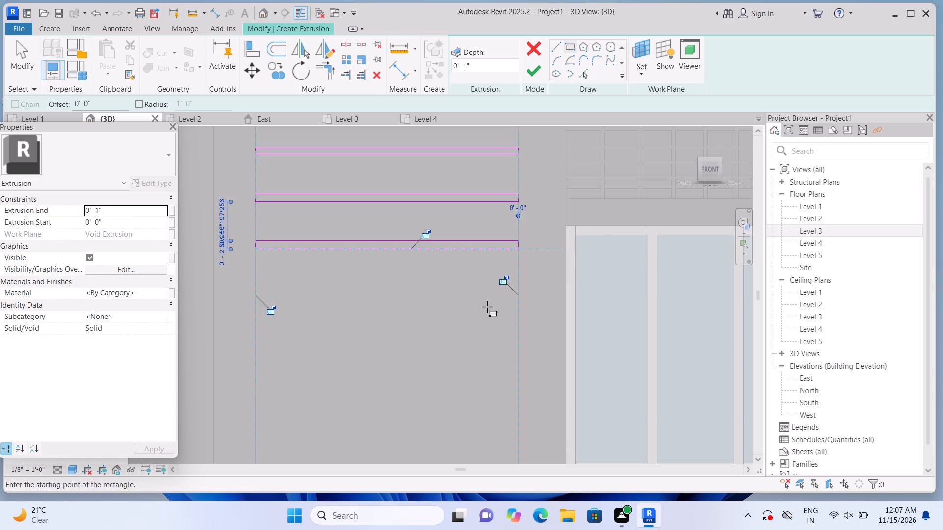
pyautogui.press('Escape')
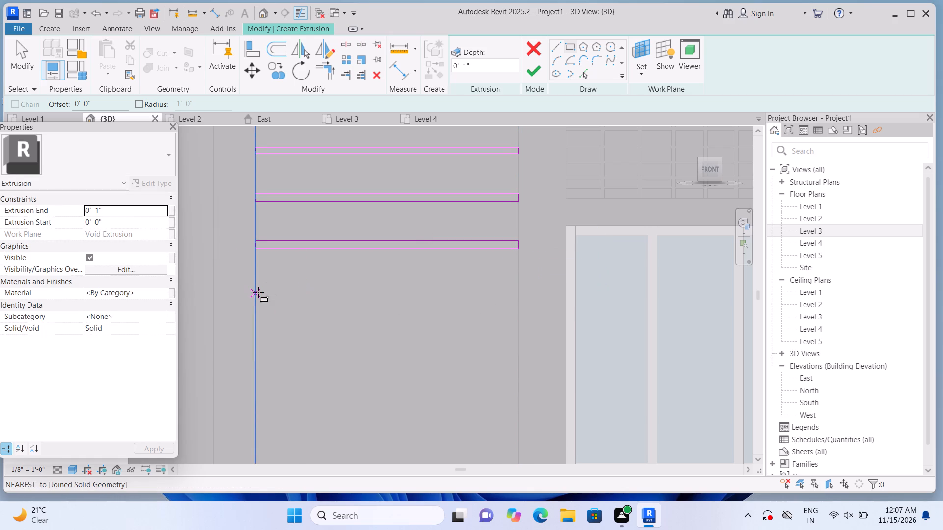
# Sketch two more evenly spaced full-width strips below those on the recessed face, the upper one about 2 3/8" high.
pyautogui.click(259, 285)
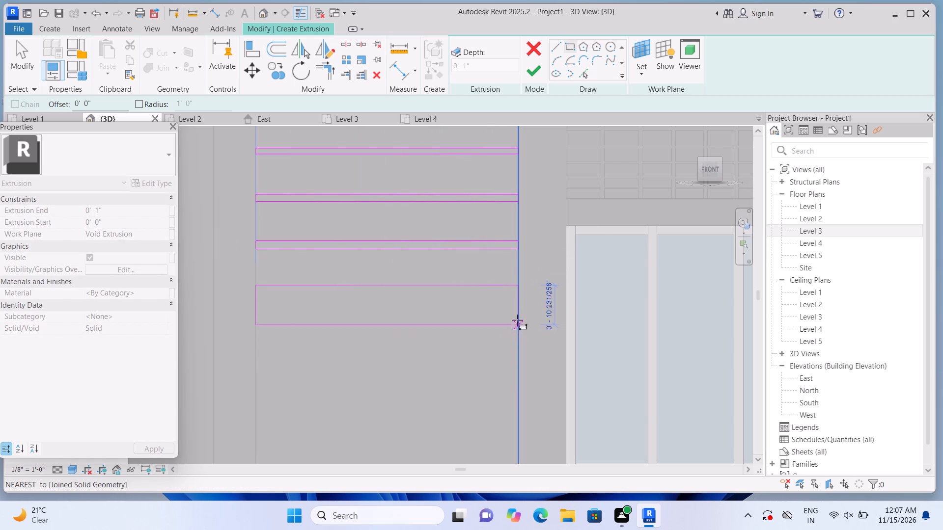
pyautogui.click(515, 294)
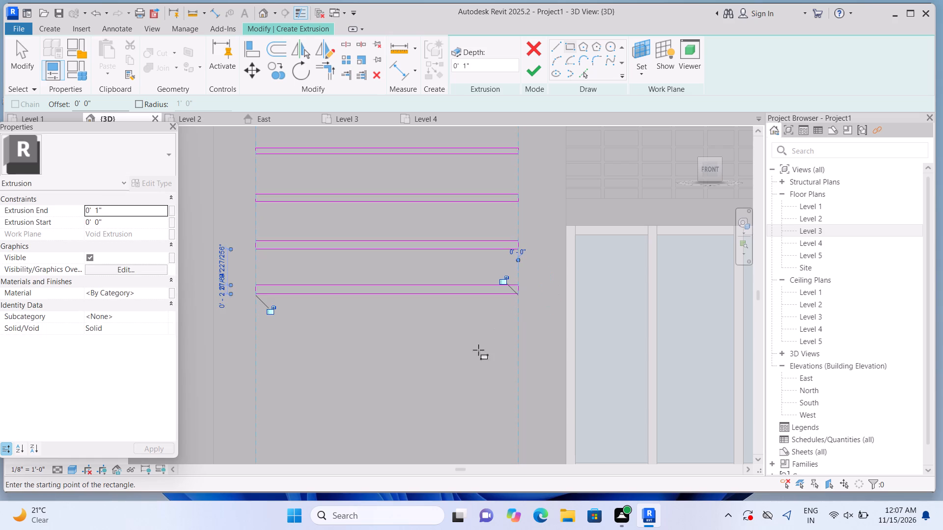
pyautogui.press('Escape')
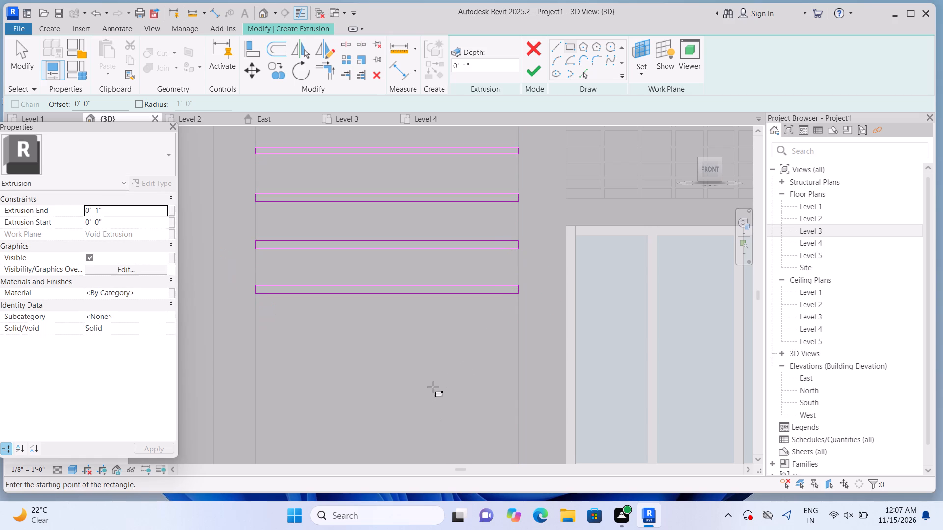
pyautogui.moveTo(433, 387); pyautogui.dragTo(435, 270, button='middle')
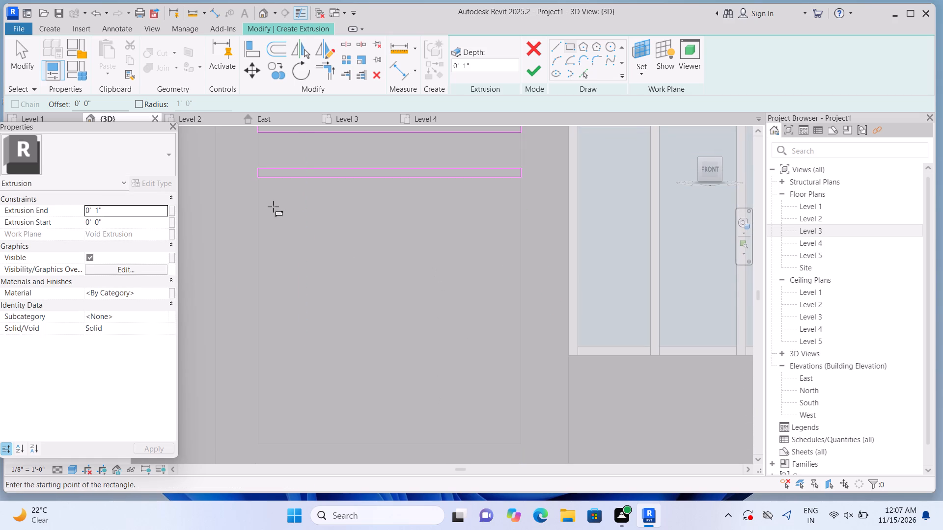
pyautogui.click(262, 213)
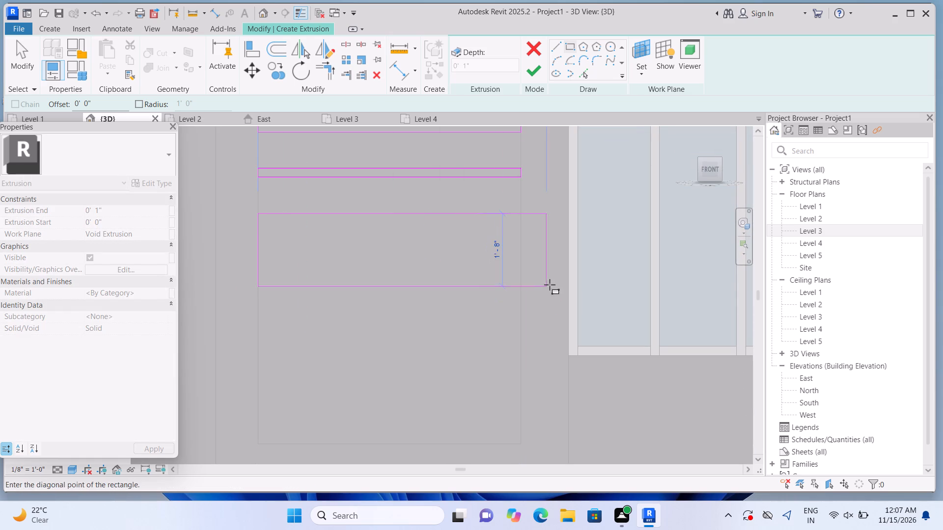
pyautogui.click(519, 221)
pyautogui.press('Escape')
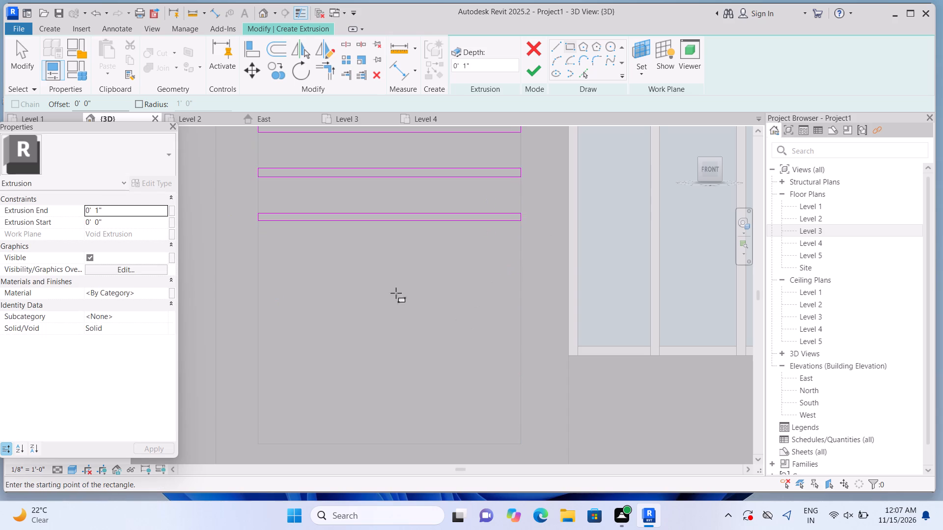
# Sketch two further 6'-0" wide strips about 2" high beneath the lowest one, keeping roughly the same spacing.
pyautogui.click(261, 258)
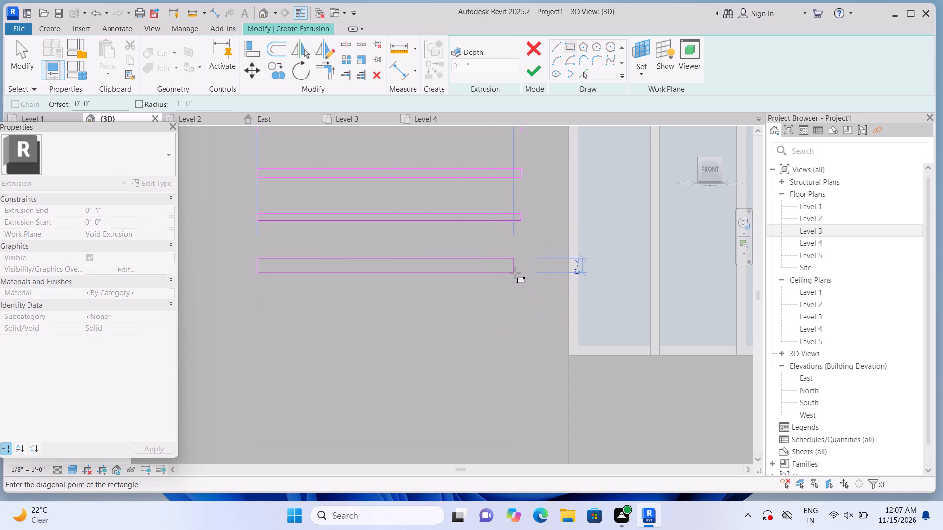
pyautogui.click(517, 266)
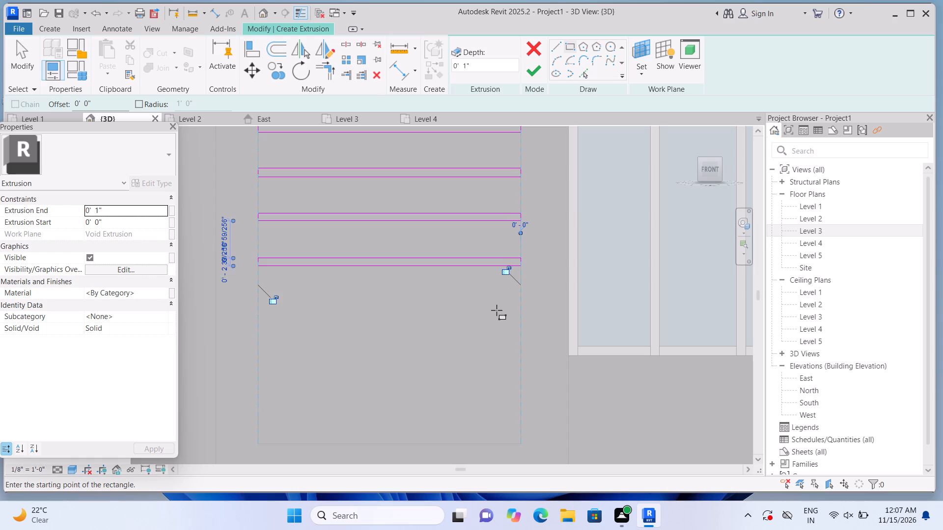
pyautogui.press('Escape')
pyautogui.click(260, 302)
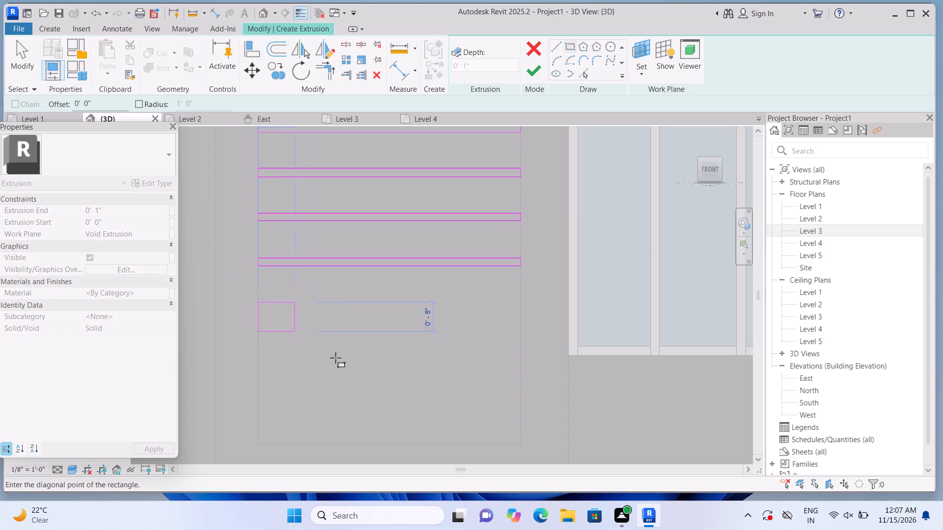
pyautogui.click(518, 309)
pyautogui.press('Escape')
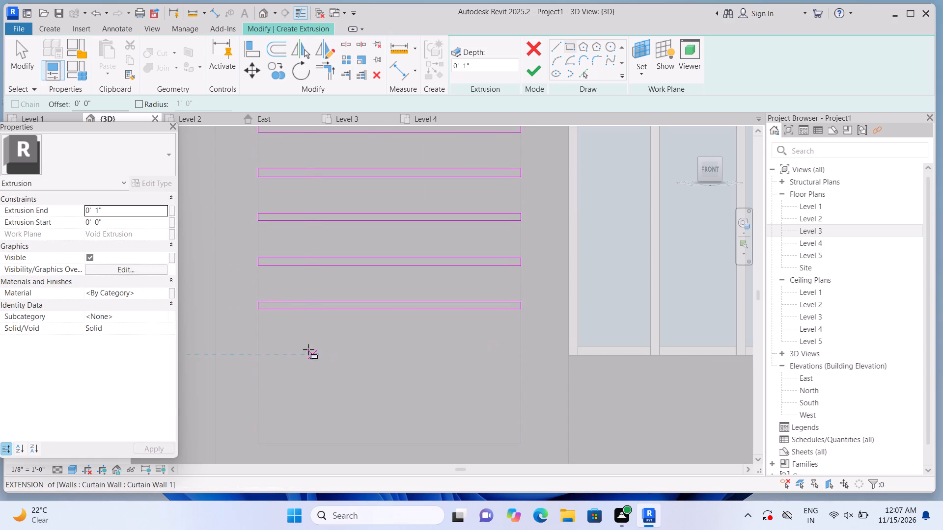
# Sketch the last two full-width strips, one just above the lower window's bottom edge and one between it and the recess's bottom.
pyautogui.click(263, 347)
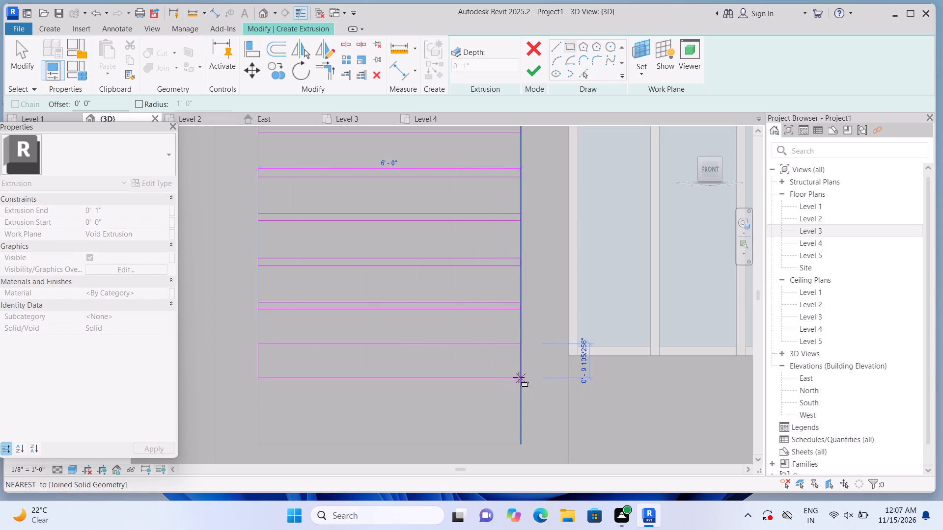
pyautogui.scroll(2, 516, 353)
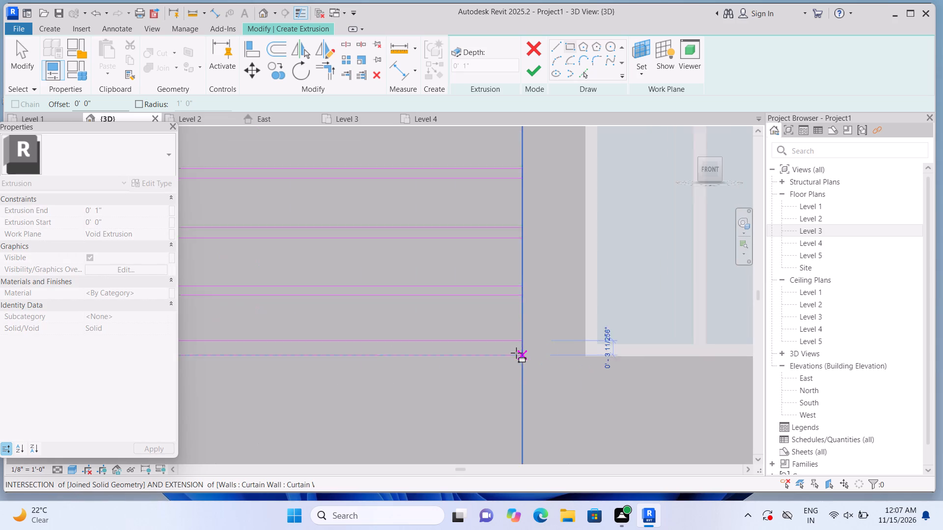
pyautogui.scroll(1, 516, 353)
pyautogui.click(520, 347)
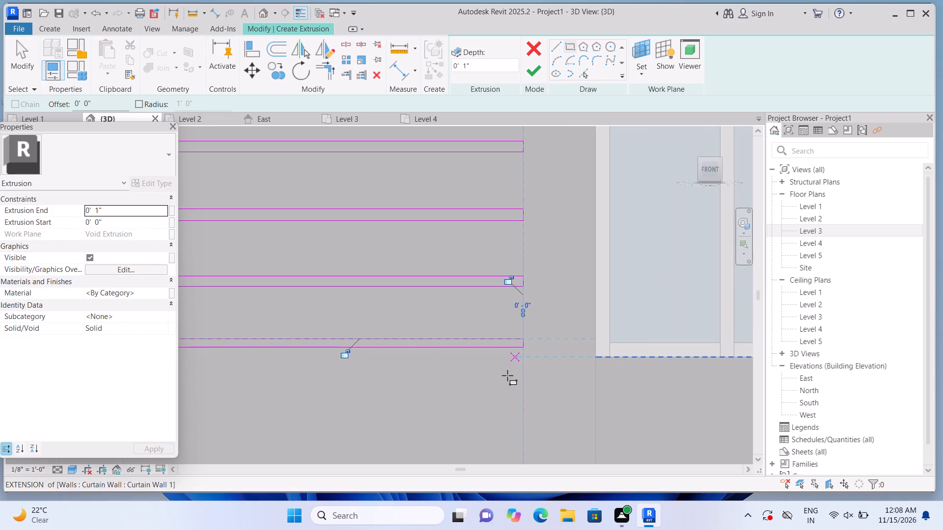
pyautogui.press('Escape')
pyautogui.moveTo(479, 381); pyautogui.dragTo(517, 255, button='middle')
pyautogui.scroll(-4, 518, 264)
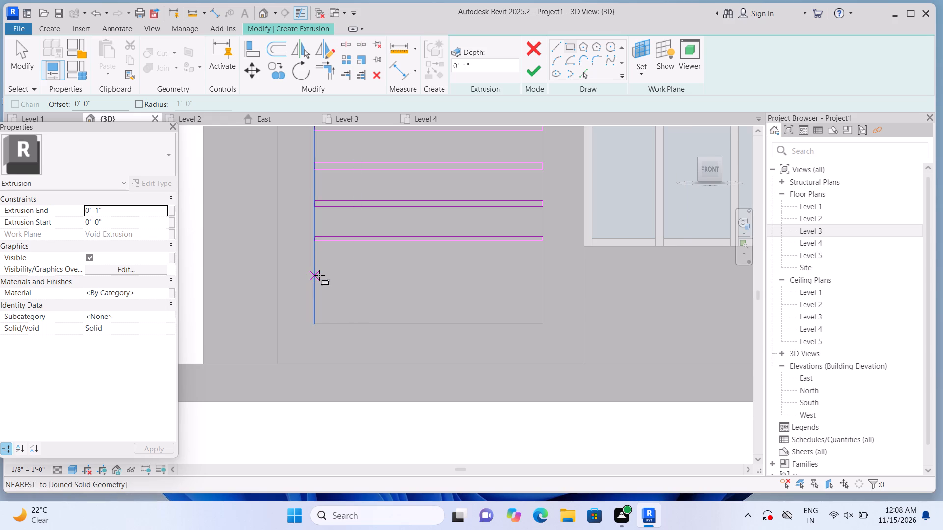
pyautogui.click(319, 275)
pyautogui.scroll(3, 526, 296)
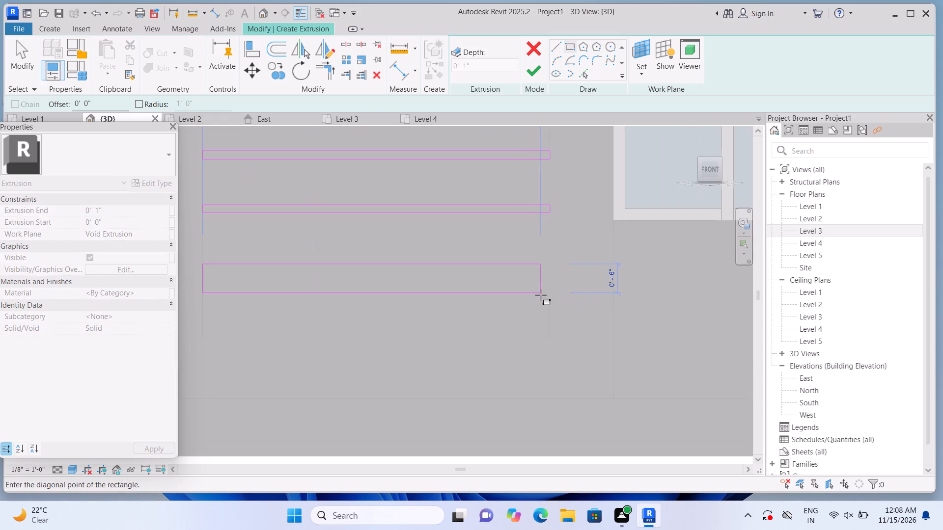
pyautogui.click(546, 274)
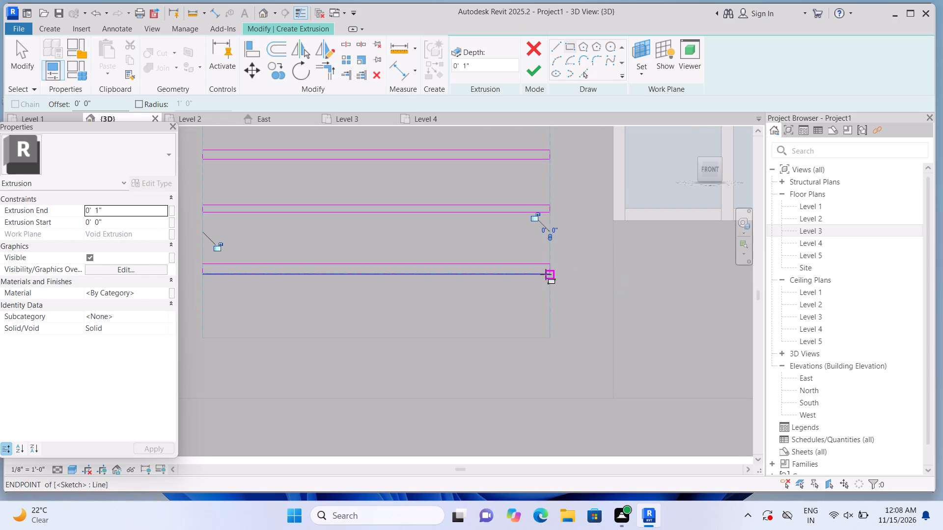
pyautogui.press('Escape')
# Finish the strip sketch as a solid extrusion 1" deep on the tall panel's recessed face.
pyautogui.scroll(-10, 538, 290)
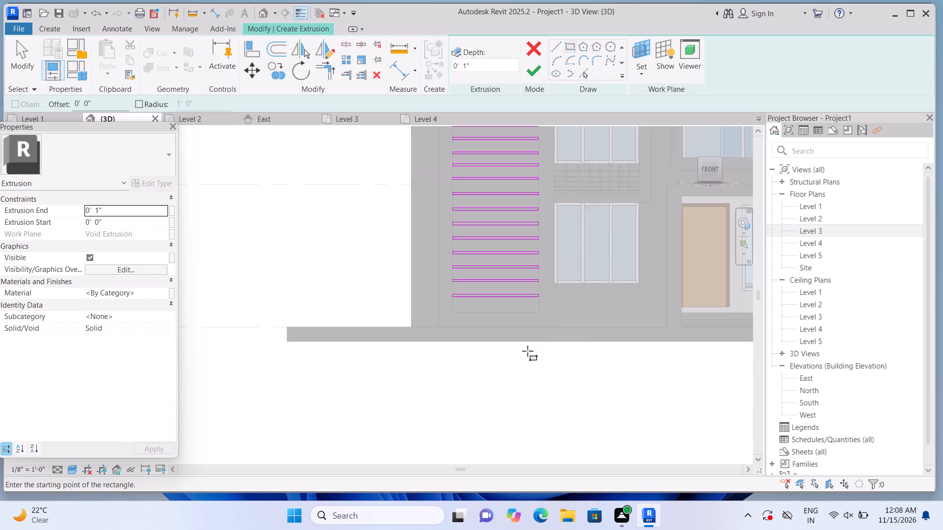
pyautogui.moveTo(527, 351); pyautogui.dragTo(471, 434, button='middle')
pyautogui.scroll(-4, 500, 380)
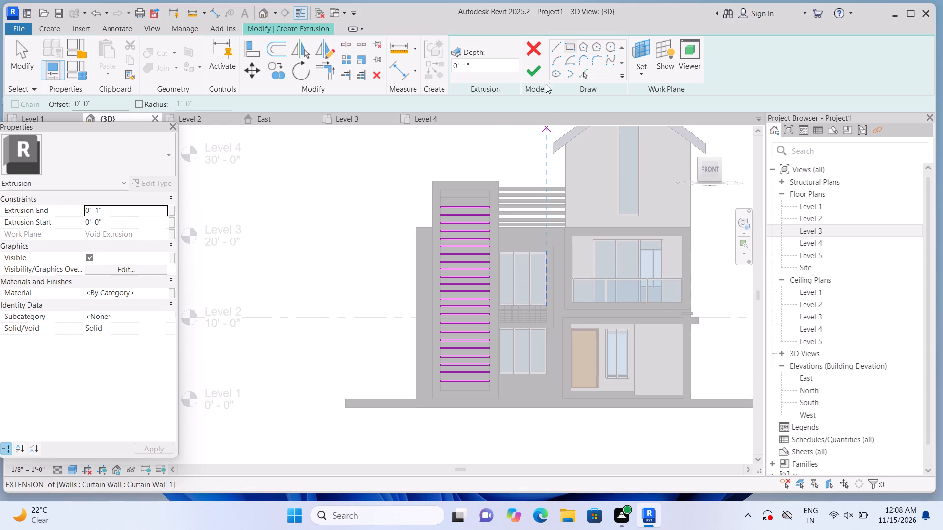
pyautogui.click(532, 68)
pyautogui.click(382, 191)
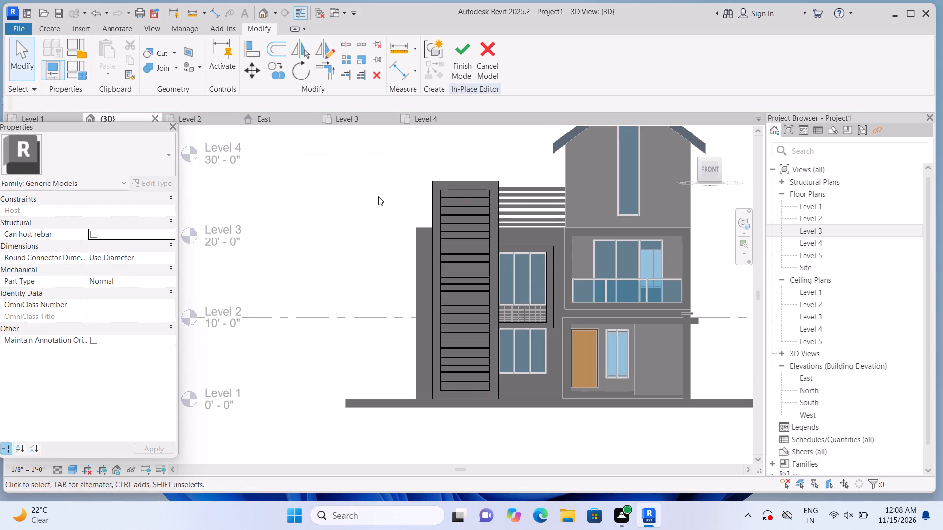
pyautogui.moveTo(378, 190); pyautogui.dragTo(294, 199, button='middle')
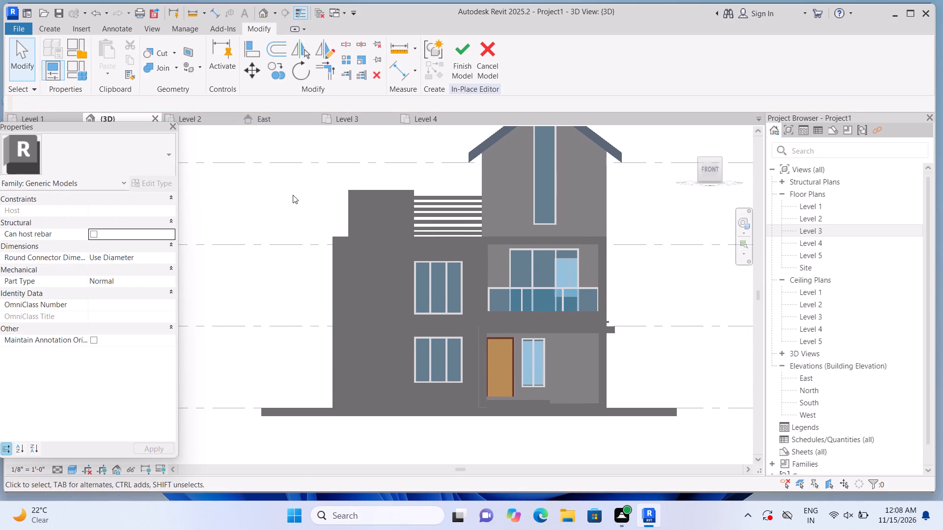
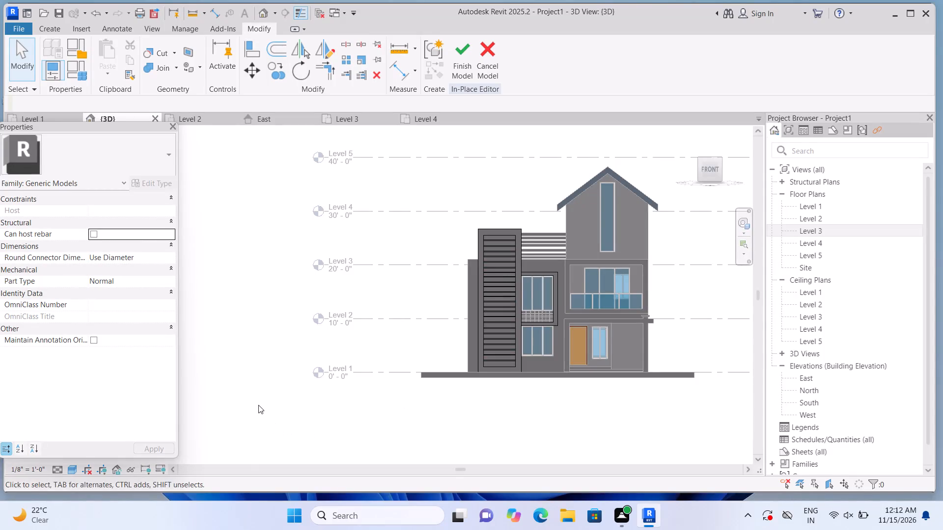
# Start a solid extrusion with its work plane set to the front face of the house's base slab.
pyautogui.keyDown('shift'); pyautogui.moveTo(258, 405); pyautogui.dragTo(324, 456, button='middle'); pyautogui.keyUp('shift')
pyautogui.moveTo(333, 423); pyautogui.dragTo(131, 373, button='middle')
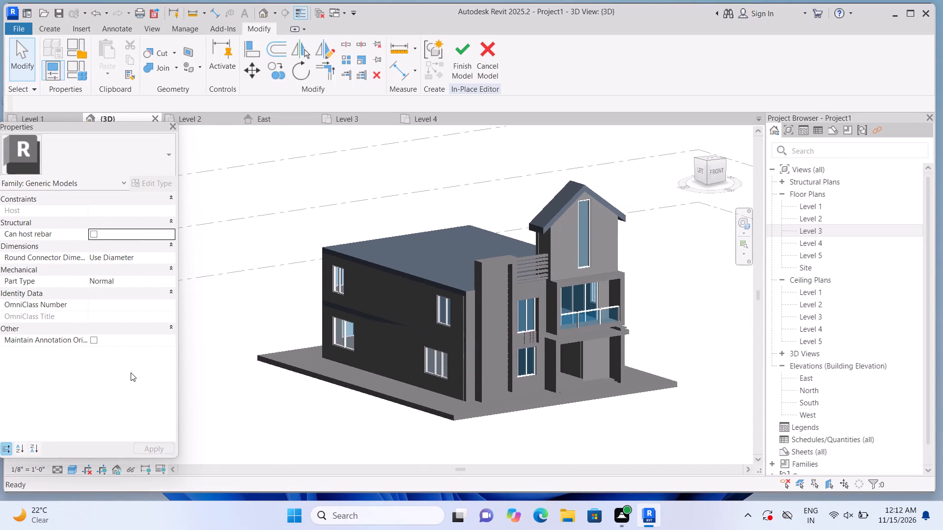
pyautogui.scroll(1, 329, 427)
pyautogui.moveTo(334, 417); pyautogui.dragTo(173, 380, button='middle')
pyautogui.scroll(1, 334, 393)
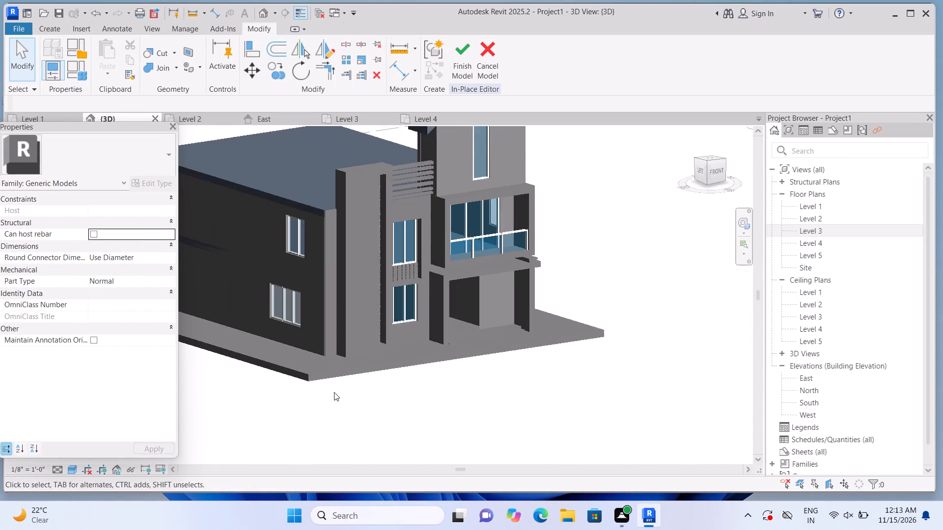
pyautogui.scroll(2, 334, 392)
pyautogui.moveTo(364, 390); pyautogui.dragTo(286, 339, button='middle')
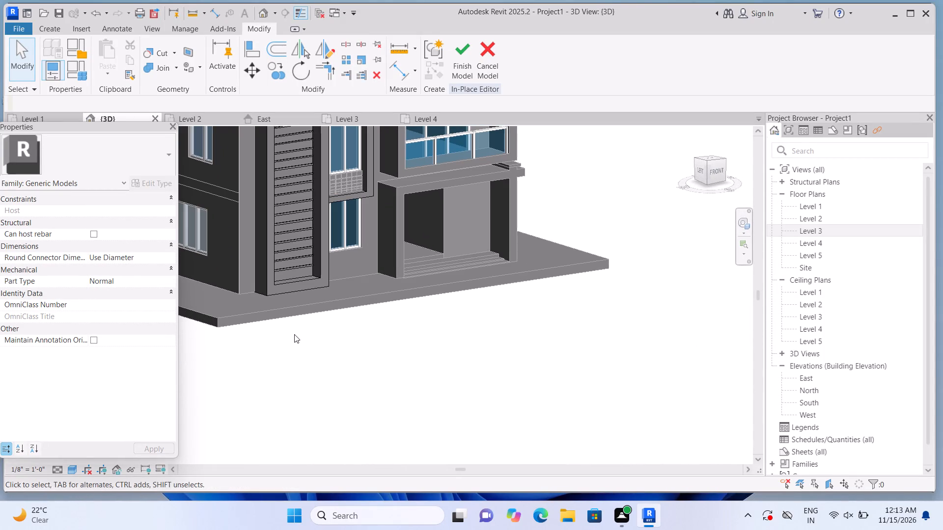
pyautogui.click(59, 32)
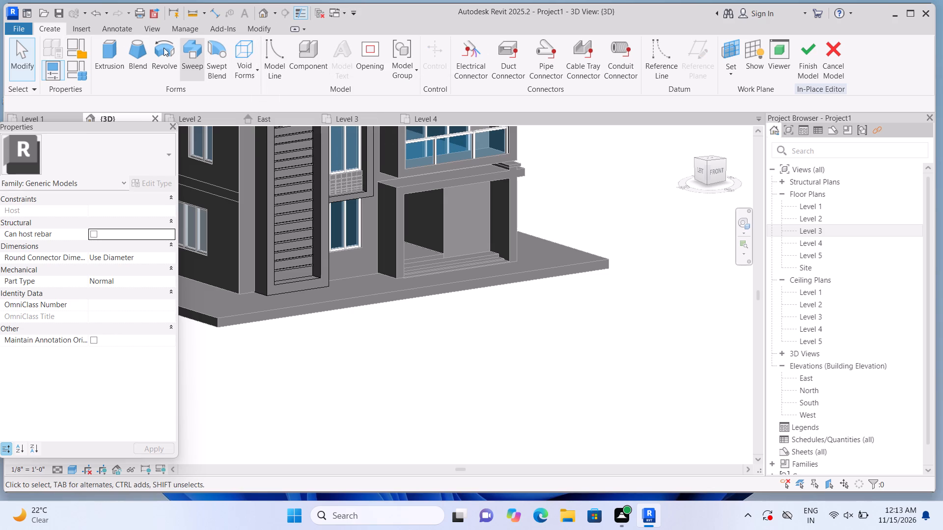
pyautogui.click(116, 55)
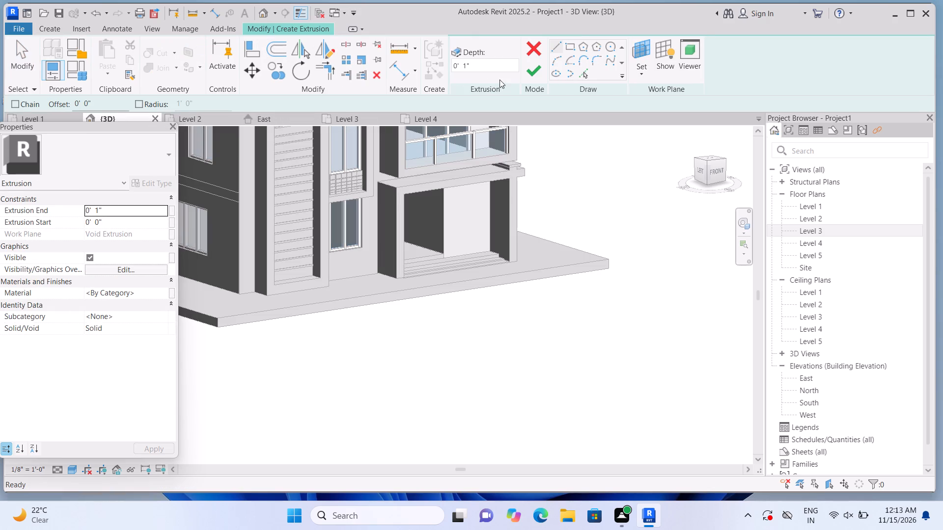
pyautogui.click(640, 75)
pyautogui.click(646, 115)
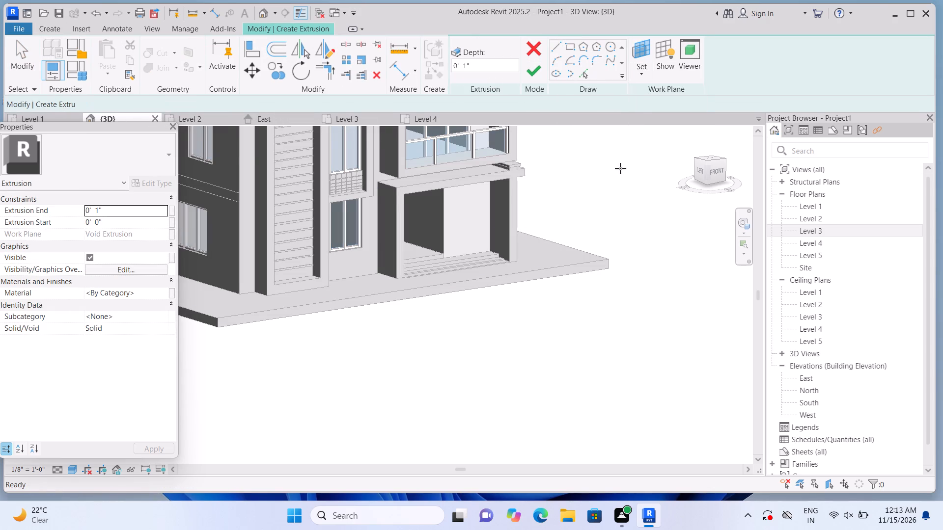
pyautogui.scroll(1, 531, 283)
pyautogui.moveTo(531, 283); pyautogui.dragTo(602, 231, button='middle')
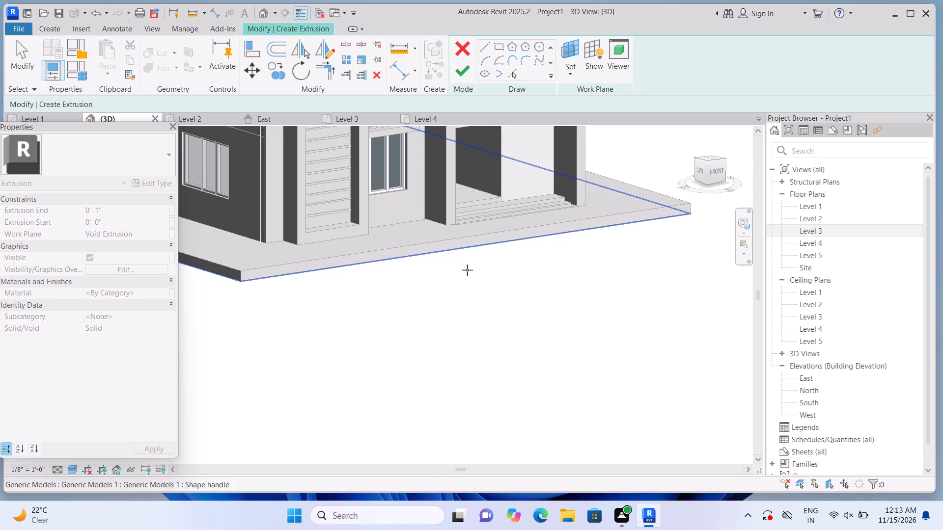
pyautogui.scroll(2, 341, 263)
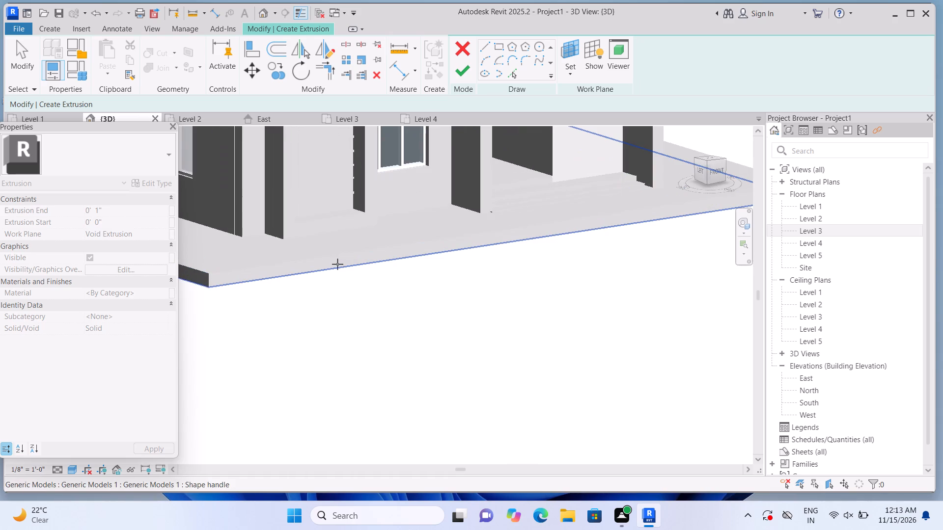
pyautogui.moveTo(339, 263); pyautogui.dragTo(367, 256, button='middle')
pyautogui.scroll(1, 367, 256)
pyautogui.click(333, 257)
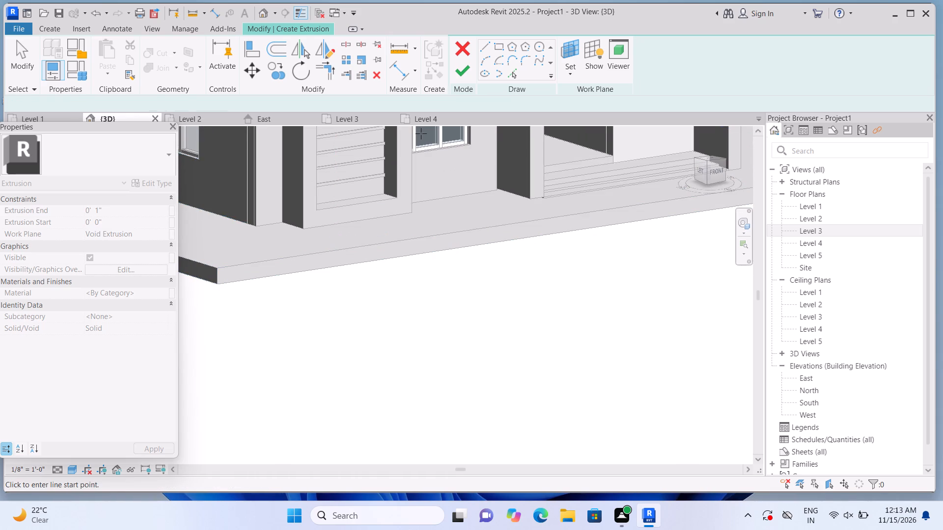
# Sketch a rectangle covering the base slab's entire front face and finish it as a solid extrusion 1" deep.
pyautogui.click(573, 45)
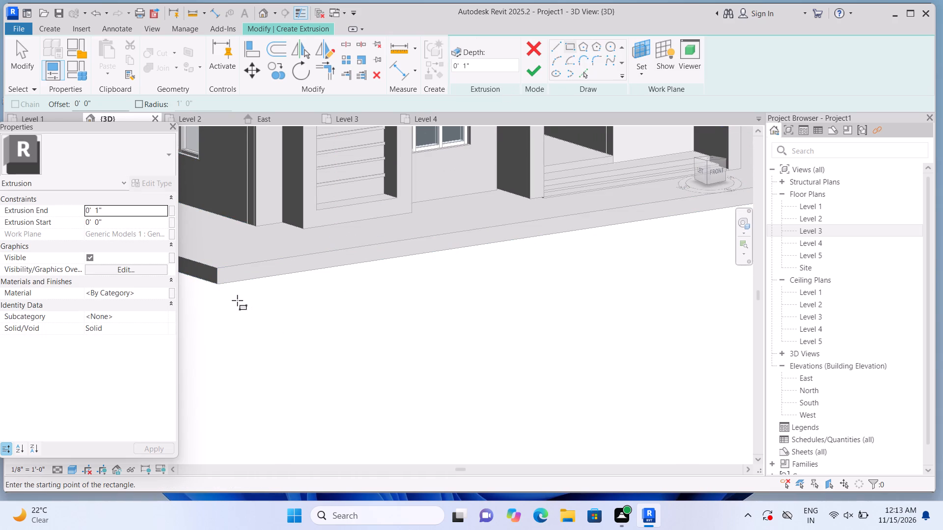
pyautogui.click(221, 284)
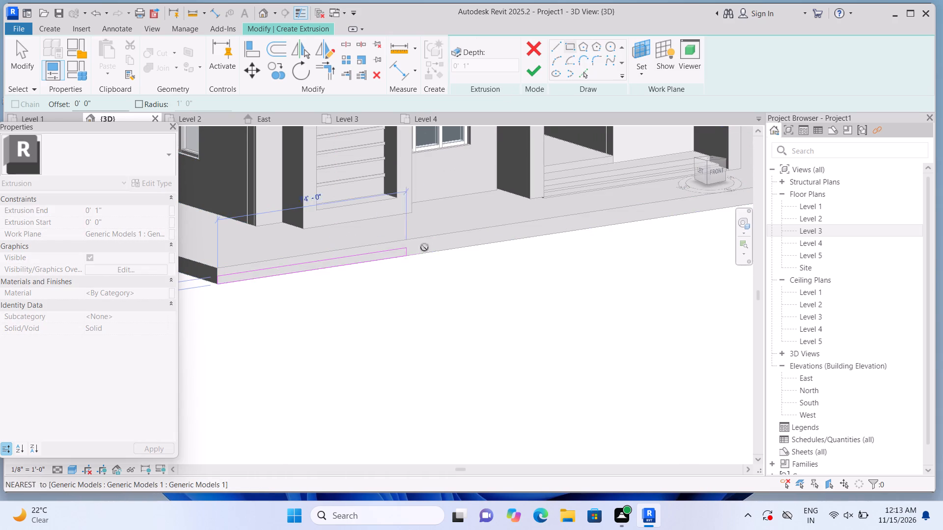
pyautogui.moveTo(331, 273); pyautogui.dragTo(67, 317, button='middle')
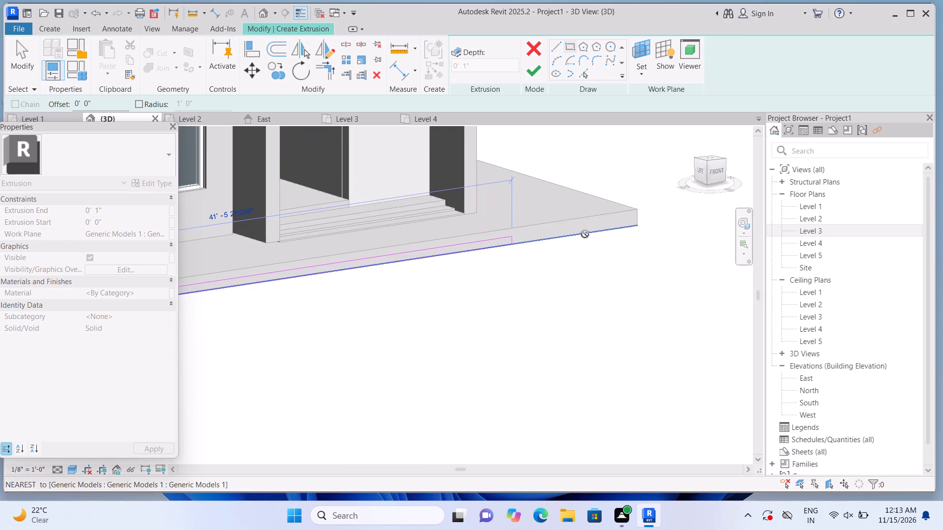
pyautogui.scroll(2, 617, 226)
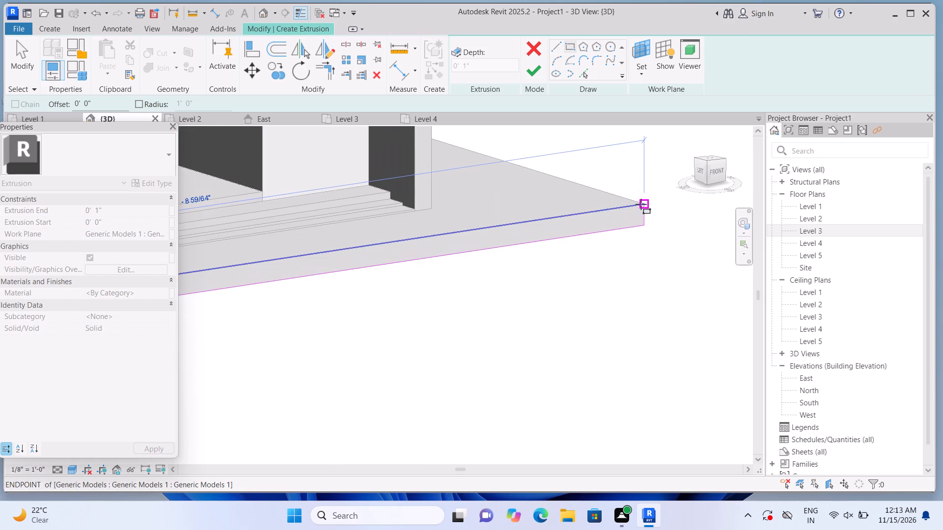
pyautogui.click(641, 204)
pyautogui.click(531, 67)
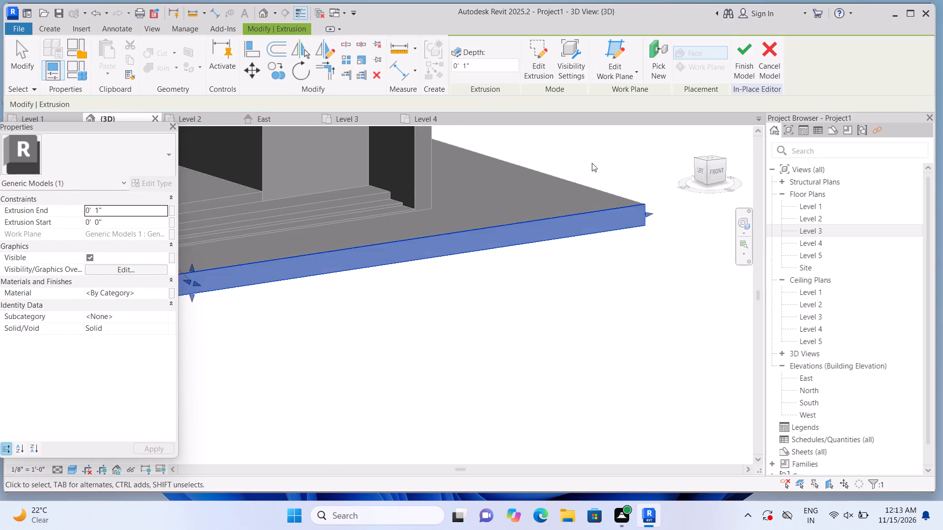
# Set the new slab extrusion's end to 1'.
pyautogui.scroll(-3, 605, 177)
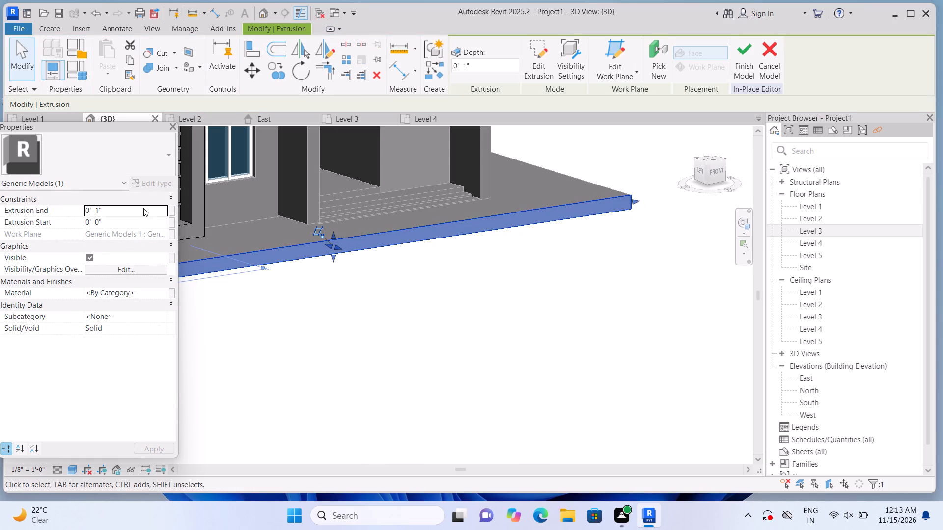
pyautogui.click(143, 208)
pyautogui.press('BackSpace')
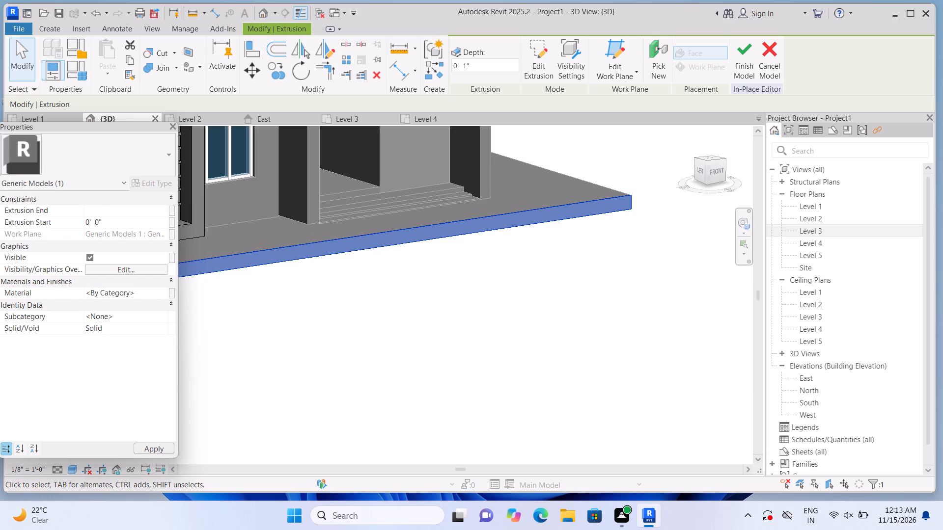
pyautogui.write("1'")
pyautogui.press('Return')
# Stretch the new extrusion outward from the house's front to a depth of about 29'-11 3/4".
pyautogui.scroll(-4, 321, 245)
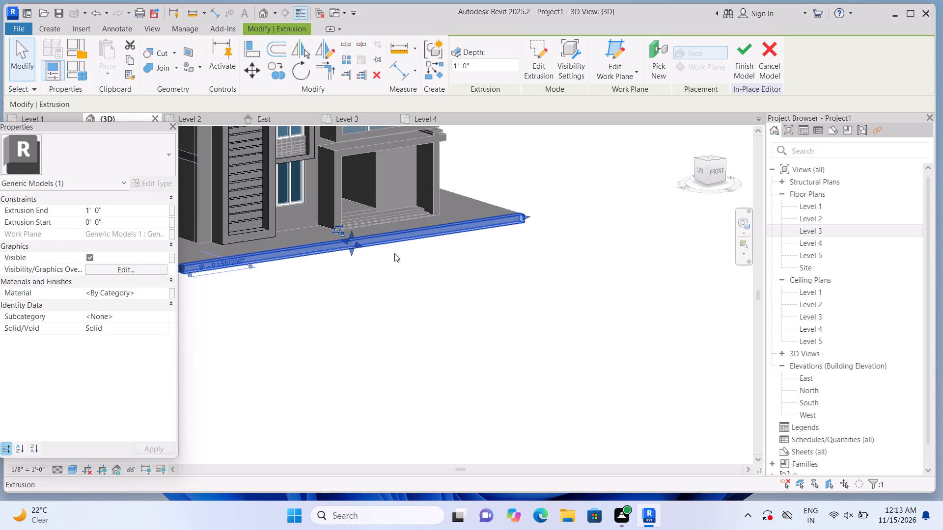
pyautogui.scroll(3, 226, 289)
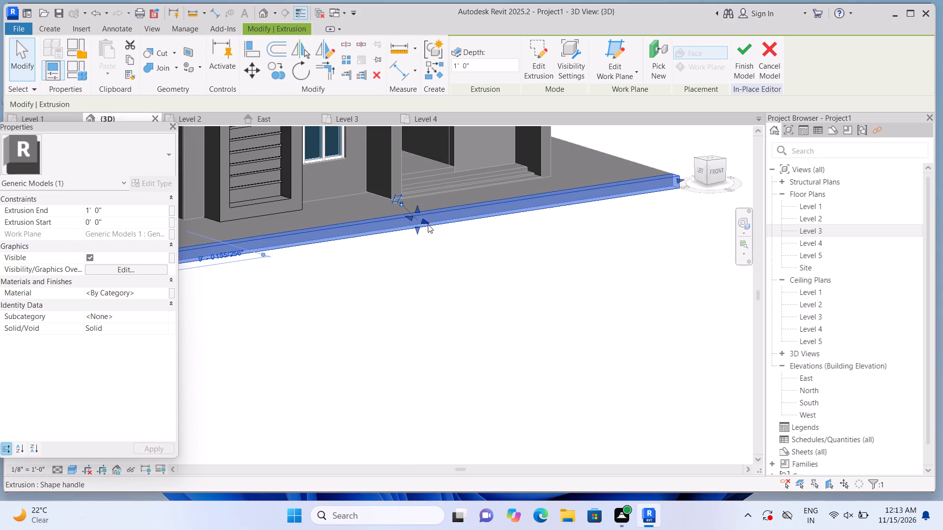
pyautogui.moveTo(422, 219); pyautogui.dragTo(526, 262)
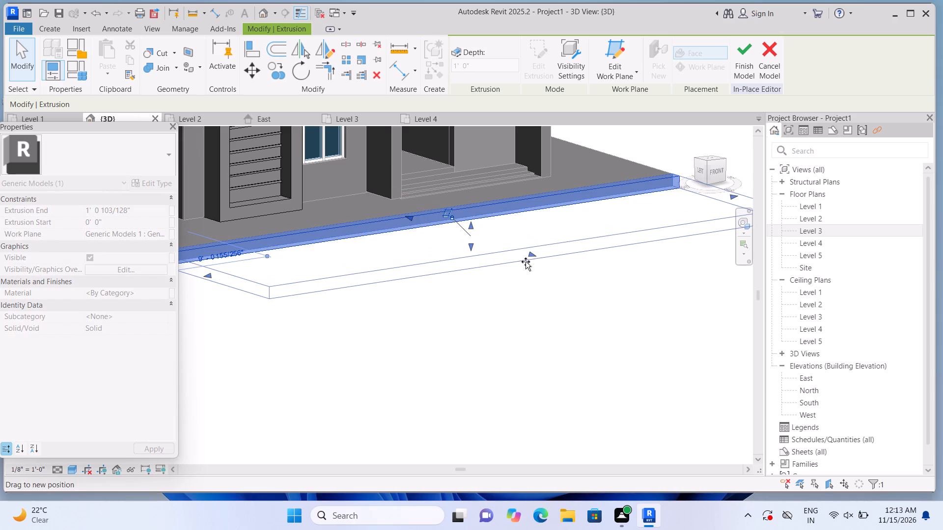
pyautogui.moveTo(526, 262); pyautogui.dragTo(617, 318)
pyautogui.scroll(-2, 567, 309)
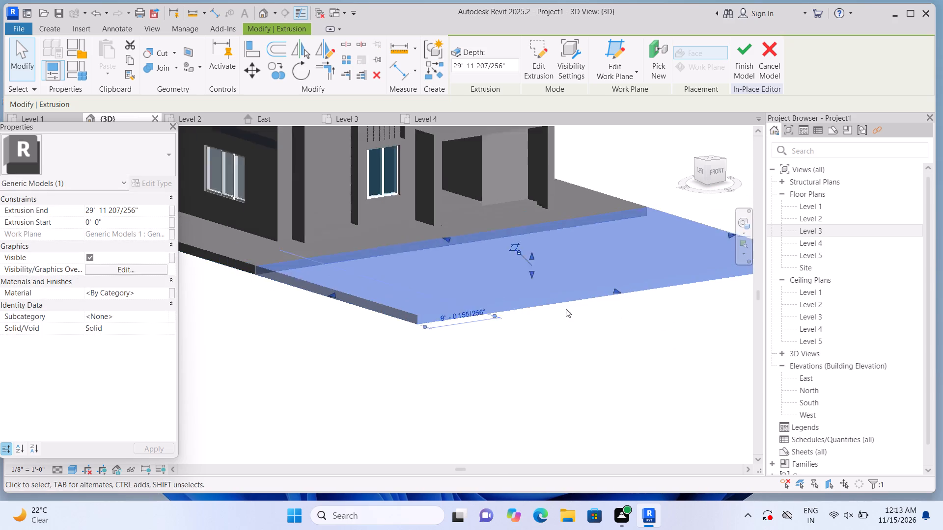
pyautogui.scroll(-1, 566, 309)
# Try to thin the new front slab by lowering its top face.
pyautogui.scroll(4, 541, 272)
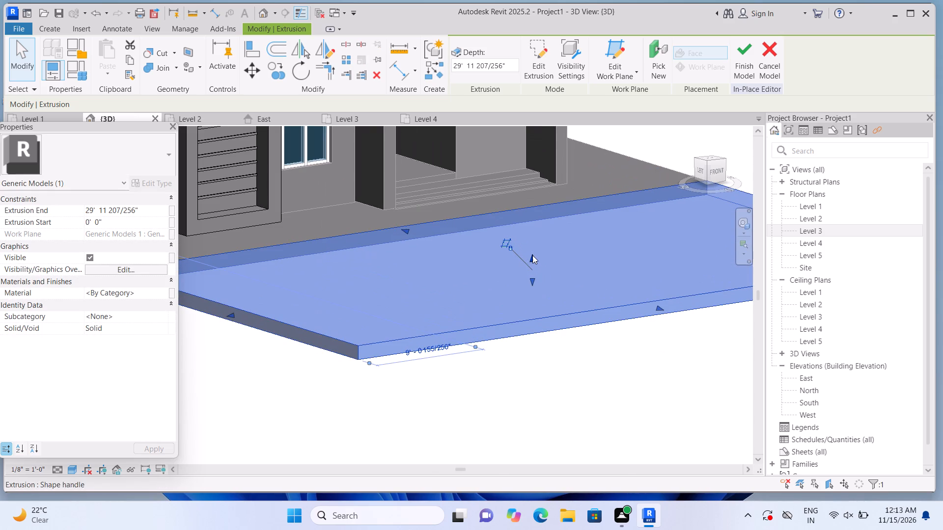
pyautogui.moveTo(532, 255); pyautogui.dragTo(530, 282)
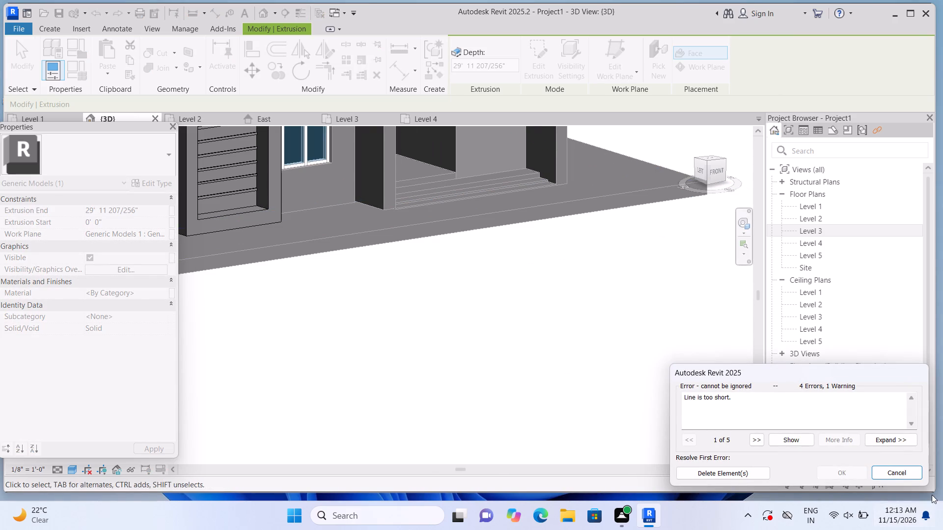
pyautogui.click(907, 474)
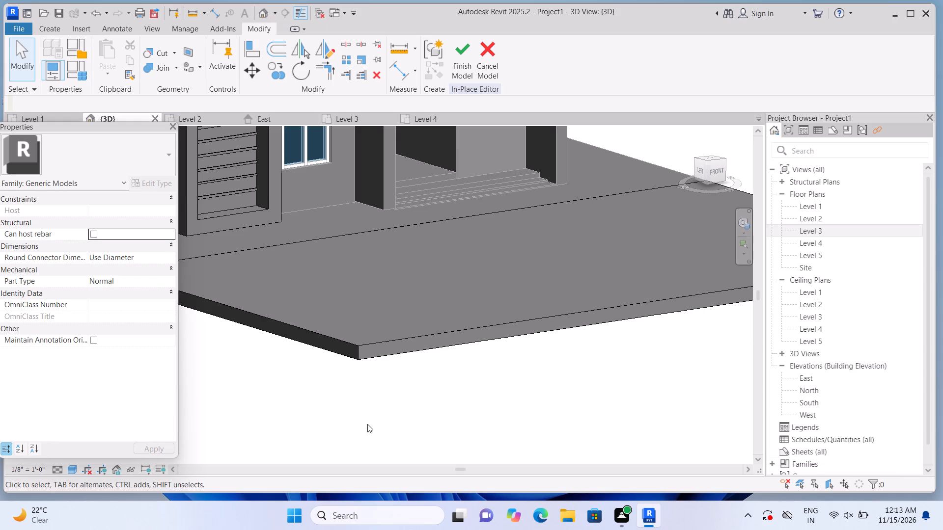
# Lower the front slab's top face so the slab becomes a thin sheet sitting below the base slab's top.
pyautogui.click(532, 316)
pyautogui.scroll(4, 549, 261)
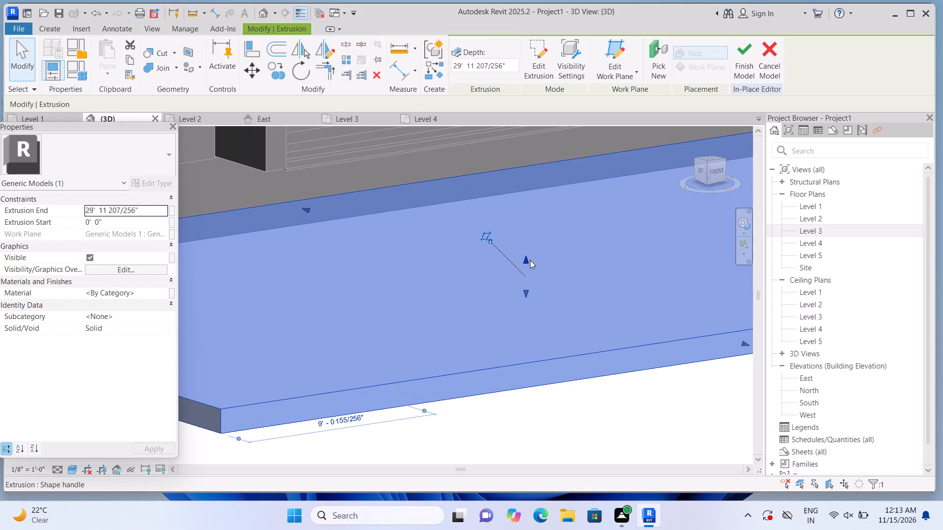
pyautogui.moveTo(526, 258); pyautogui.dragTo(527, 273)
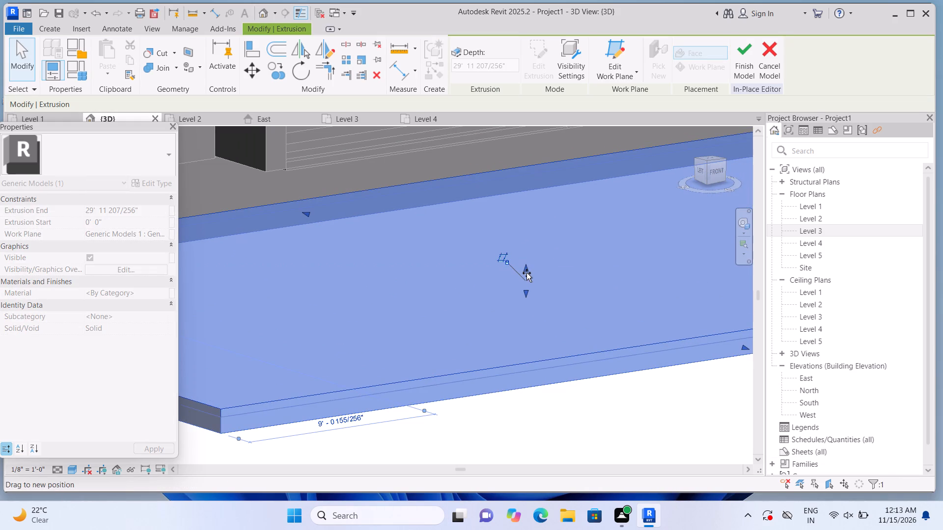
pyautogui.moveTo(527, 273); pyautogui.dragTo(527, 281)
pyautogui.scroll(-5, 530, 272)
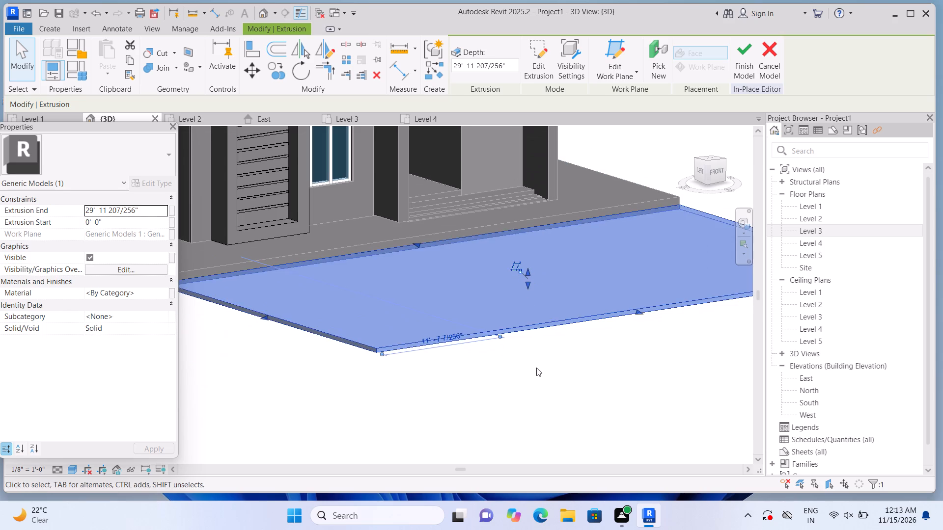
pyautogui.click(538, 371)
# Begin a void extrusion with the thin front slab's top face picked as its work plane.
pyautogui.scroll(-4, 541, 365)
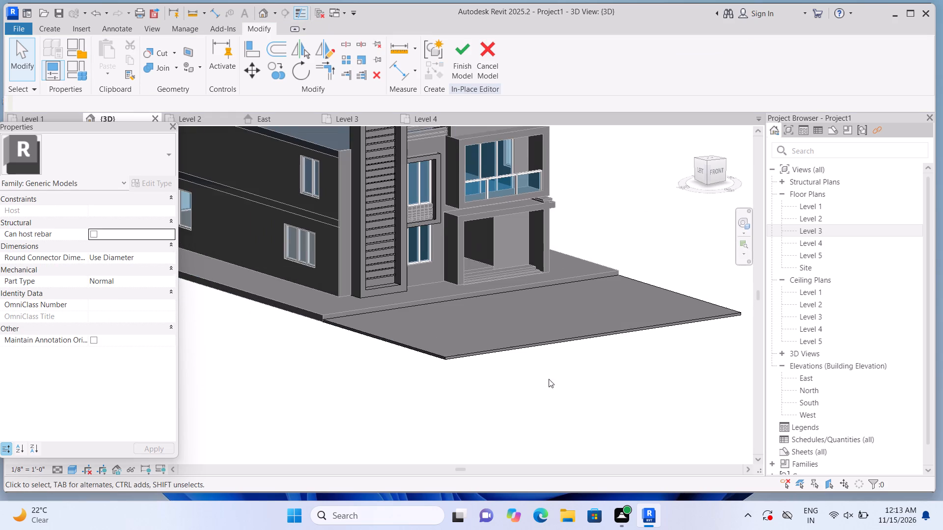
pyautogui.moveTo(548, 379); pyautogui.dragTo(554, 422, button='middle')
pyautogui.scroll(-1, 556, 423)
pyautogui.scroll(3, 553, 414)
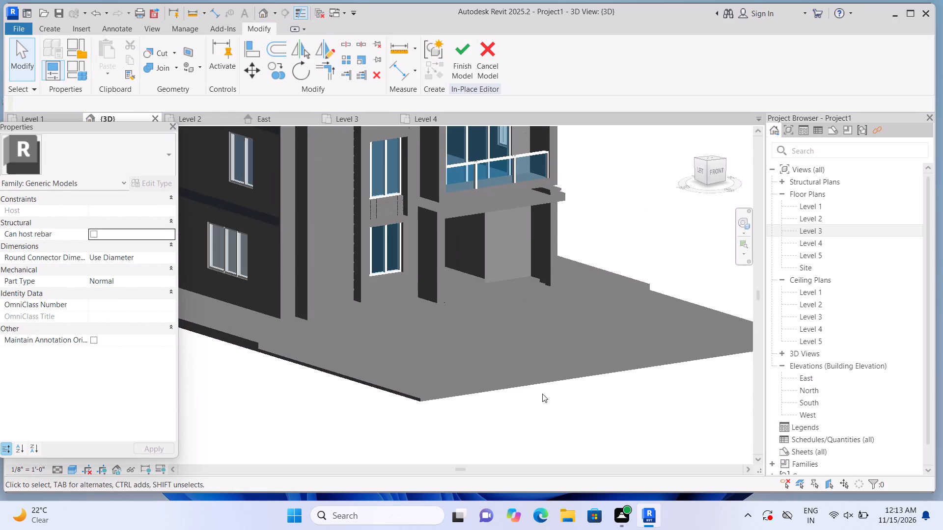
pyautogui.scroll(4, 393, 377)
pyautogui.moveTo(392, 375); pyautogui.dragTo(388, 350, button='middle')
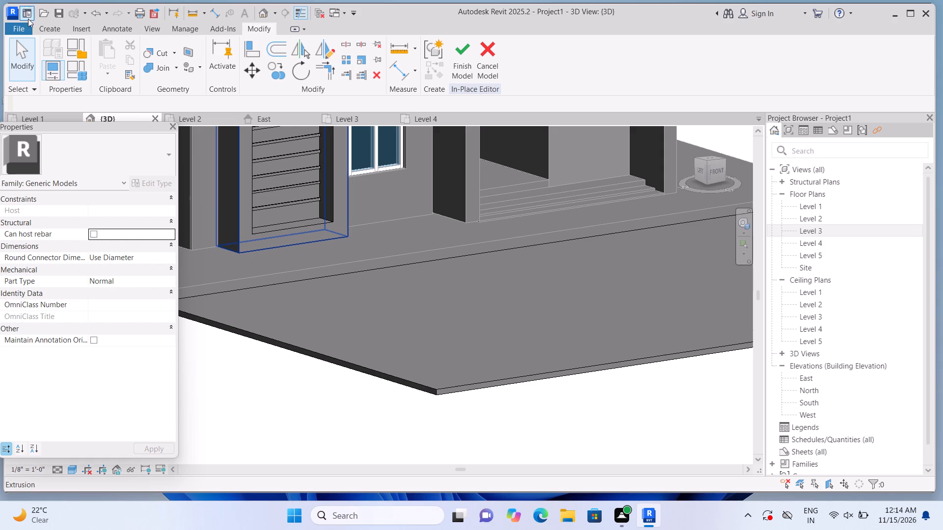
pyautogui.click(50, 28)
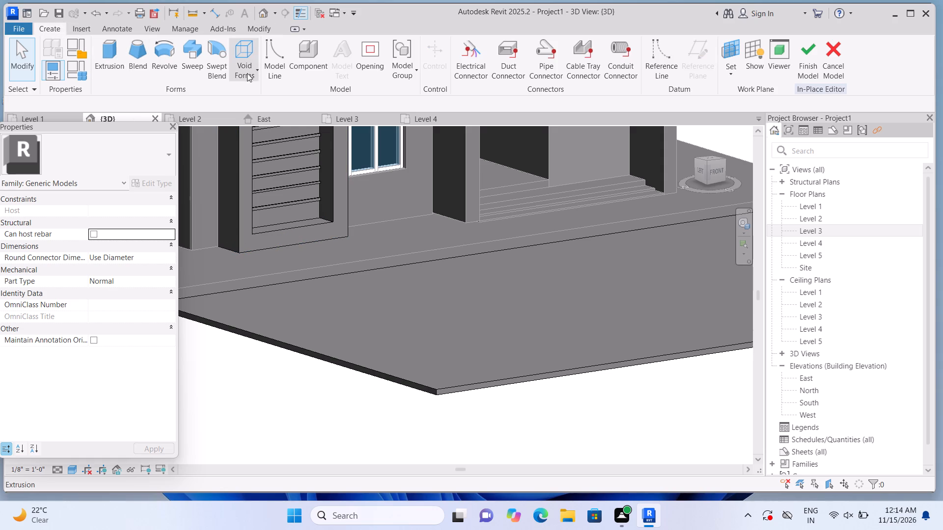
pyautogui.click(254, 67)
pyautogui.click(261, 94)
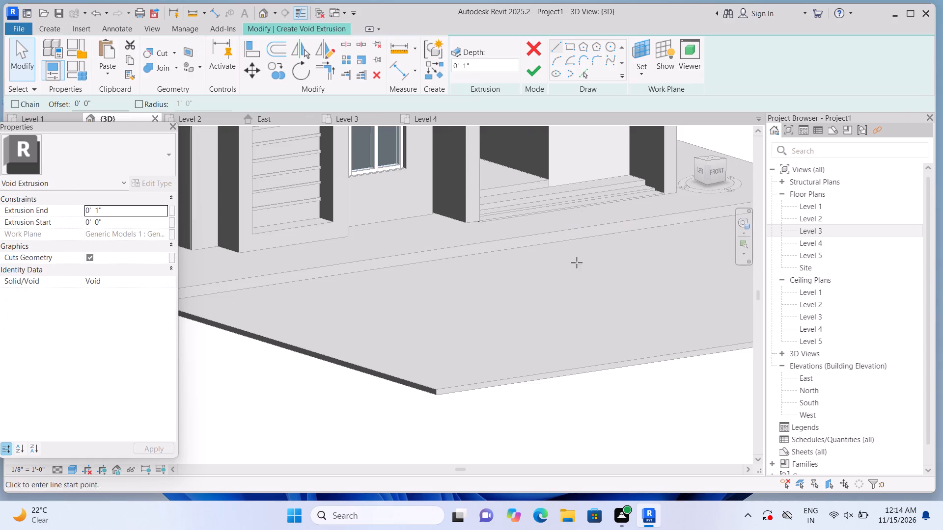
pyautogui.click(642, 75)
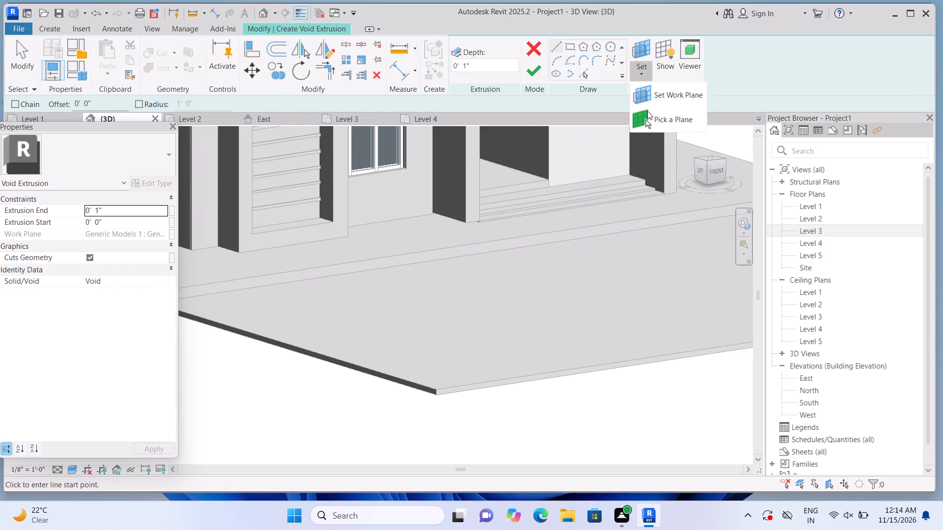
pyautogui.click(649, 114)
pyautogui.click(585, 273)
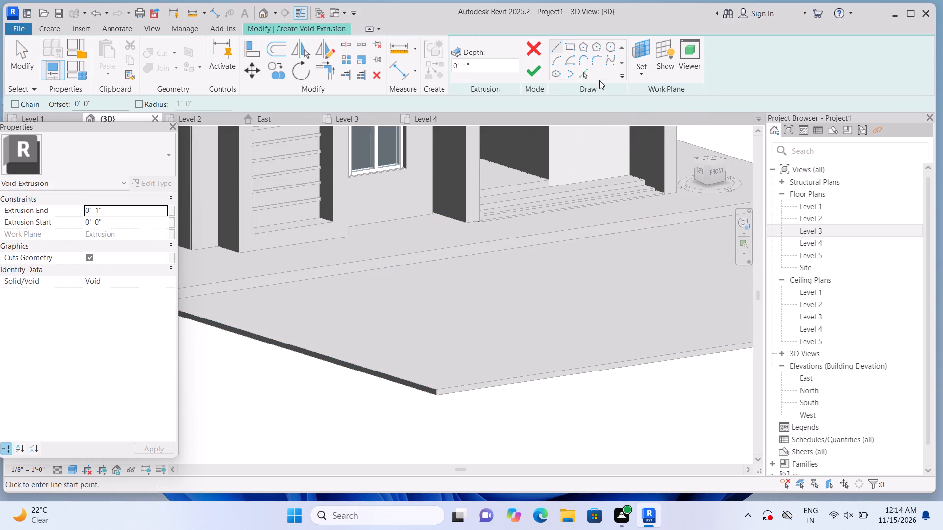
# Sketch a narrow rectangular strip about 29'-11 3/4" long across the front slab, from the base slab's edge to the outer edge.
pyautogui.click(567, 44)
pyautogui.moveTo(472, 249); pyautogui.dragTo(486, 257, button='middle')
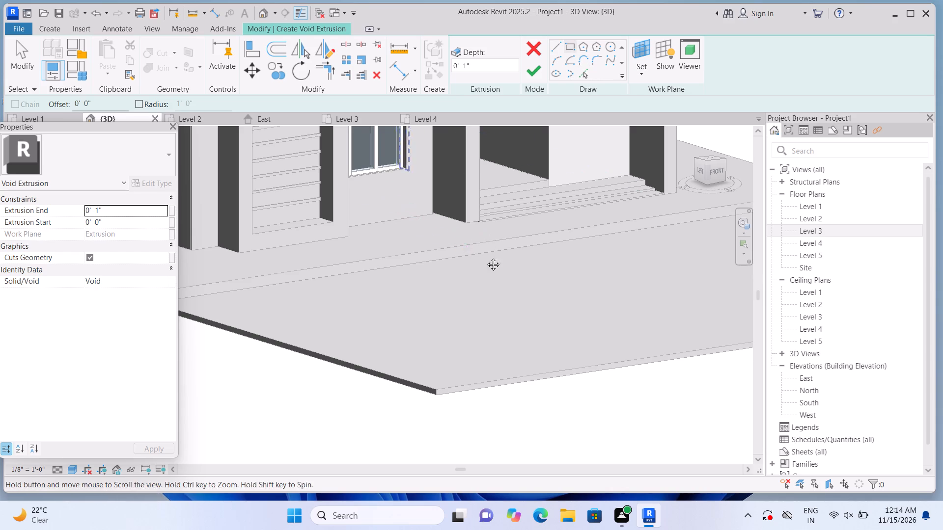
pyautogui.moveTo(486, 257); pyautogui.dragTo(506, 268, button='middle')
pyautogui.scroll(2, 366, 318)
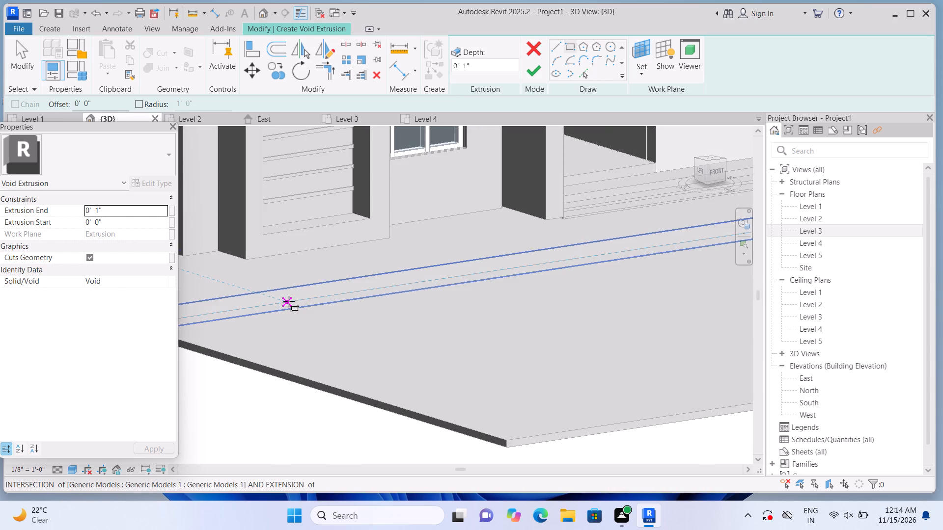
pyautogui.click(289, 301)
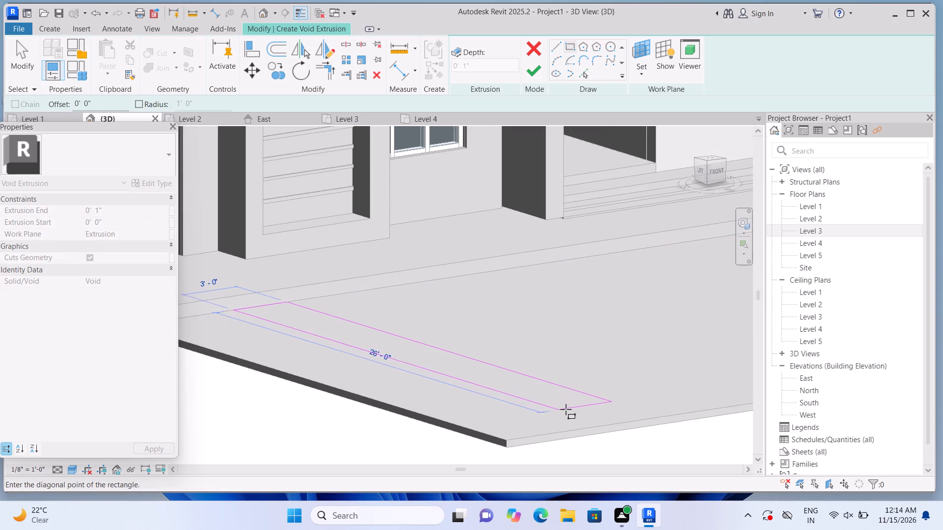
pyautogui.scroll(4, 600, 417)
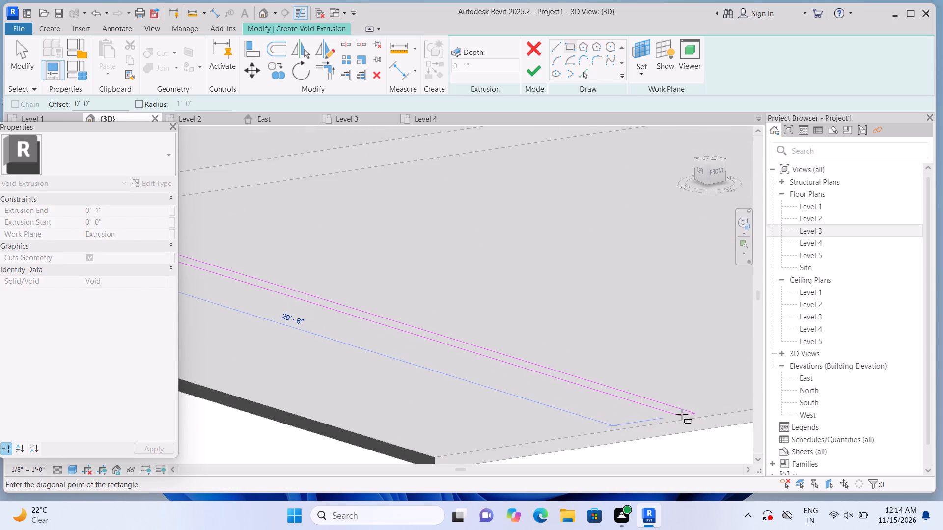
pyautogui.scroll(4, 682, 414)
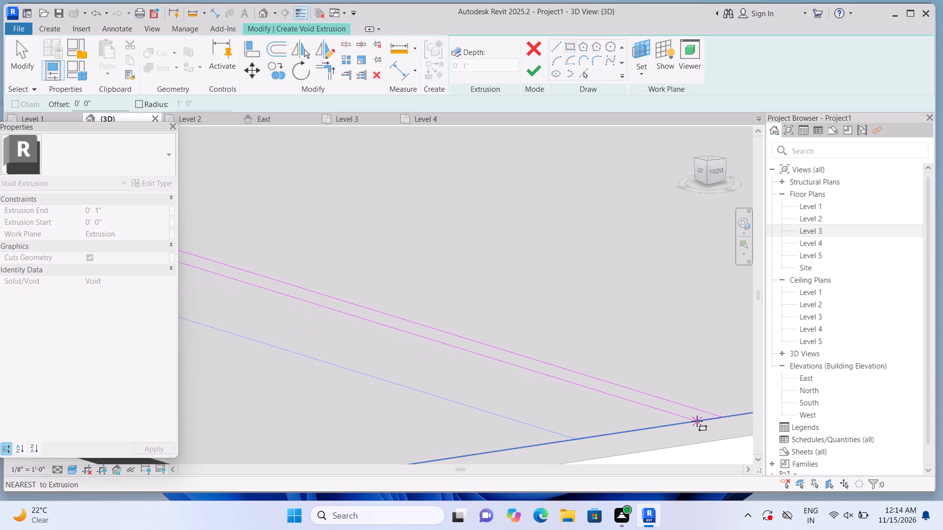
pyautogui.click(697, 421)
pyautogui.scroll(-2, 684, 394)
pyautogui.press('Escape')
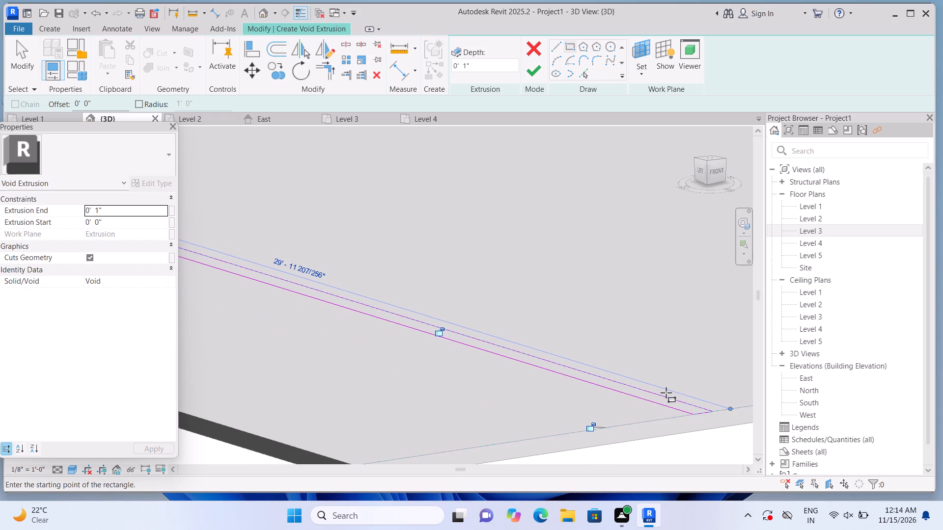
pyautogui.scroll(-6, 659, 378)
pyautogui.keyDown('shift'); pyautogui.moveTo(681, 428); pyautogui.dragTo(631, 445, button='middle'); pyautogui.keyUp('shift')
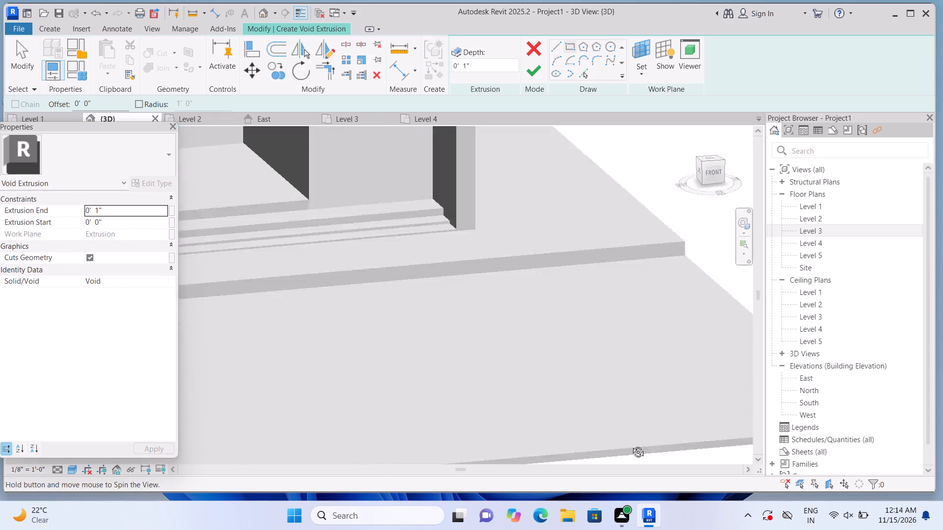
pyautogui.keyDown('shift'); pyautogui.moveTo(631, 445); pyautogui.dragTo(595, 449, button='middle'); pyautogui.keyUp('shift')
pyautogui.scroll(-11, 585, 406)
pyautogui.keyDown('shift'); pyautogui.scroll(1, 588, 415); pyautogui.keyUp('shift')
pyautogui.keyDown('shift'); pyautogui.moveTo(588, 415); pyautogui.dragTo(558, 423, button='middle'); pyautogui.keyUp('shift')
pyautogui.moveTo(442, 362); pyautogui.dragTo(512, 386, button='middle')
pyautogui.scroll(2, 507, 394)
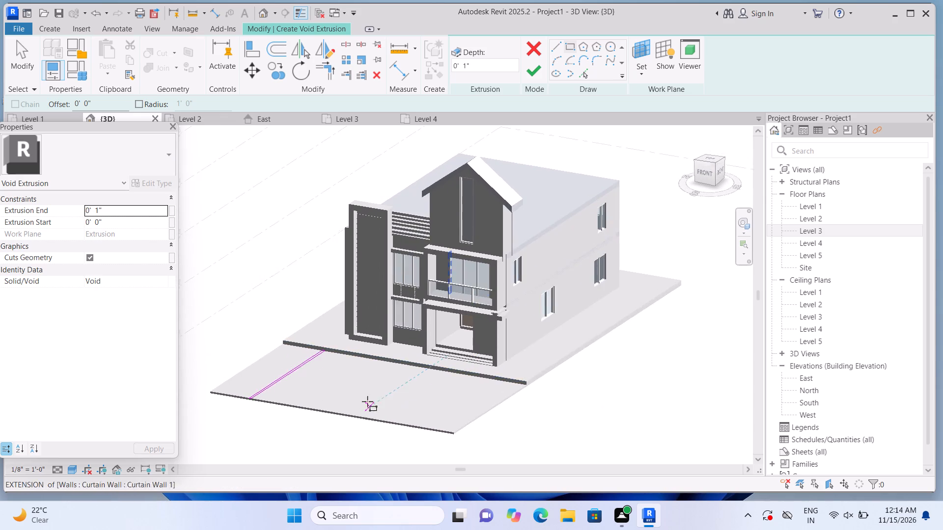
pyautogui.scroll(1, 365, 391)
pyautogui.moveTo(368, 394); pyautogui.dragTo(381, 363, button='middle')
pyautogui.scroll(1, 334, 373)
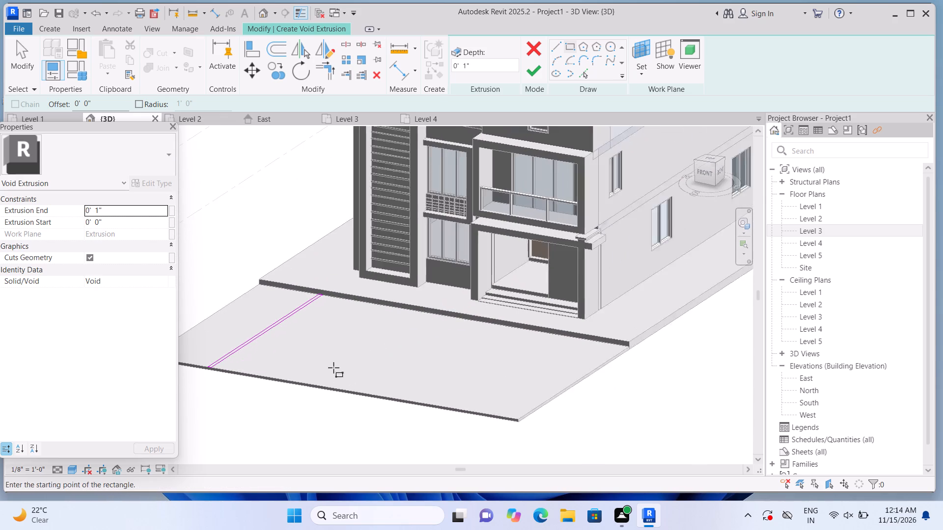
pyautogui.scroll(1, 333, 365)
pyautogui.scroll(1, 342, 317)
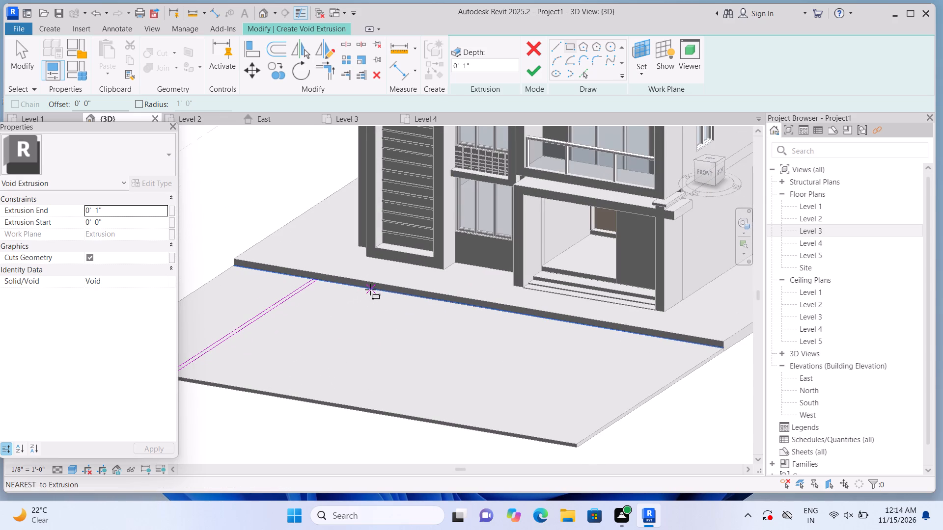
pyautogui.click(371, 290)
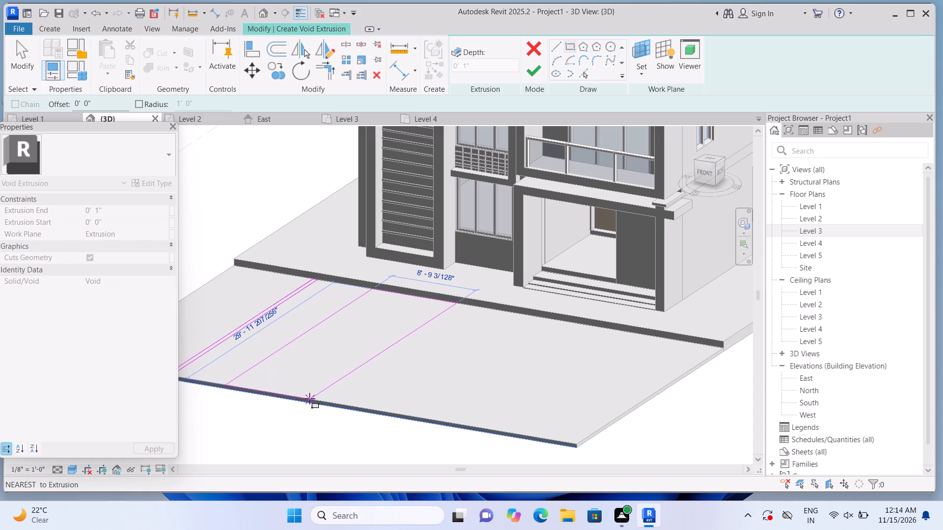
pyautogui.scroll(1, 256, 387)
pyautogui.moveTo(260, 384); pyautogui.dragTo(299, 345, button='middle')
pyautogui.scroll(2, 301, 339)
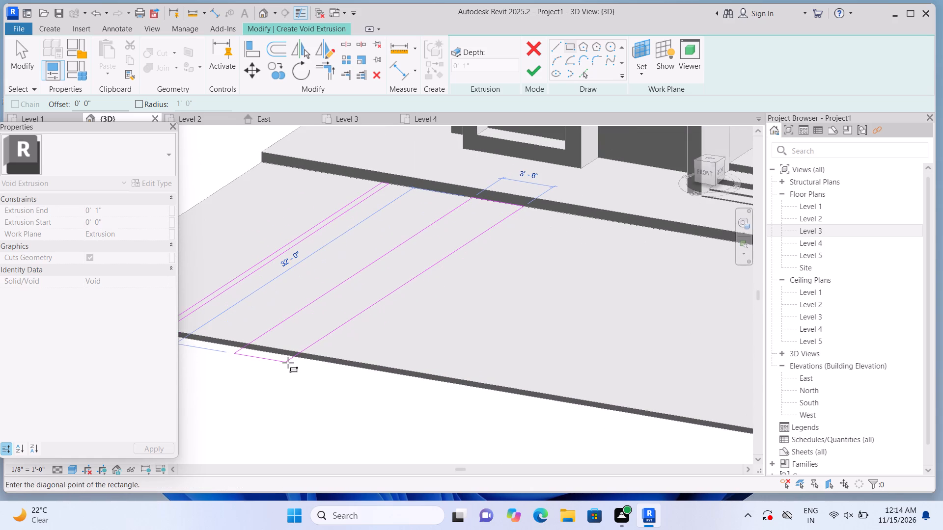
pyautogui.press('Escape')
# Sketch a second parallel strip about 5 1/2" wide and 29'-11 3/4" long, spaced from the first toward the entrance steps.
pyautogui.moveTo(310, 351); pyautogui.dragTo(318, 350, button='middle')
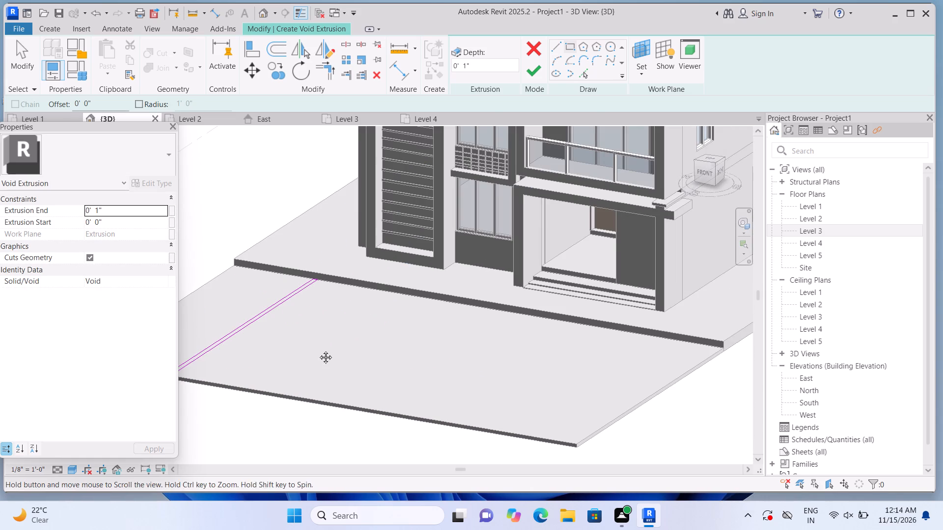
pyautogui.moveTo(318, 350); pyautogui.dragTo(384, 315, button='middle')
pyautogui.scroll(2, 405, 271)
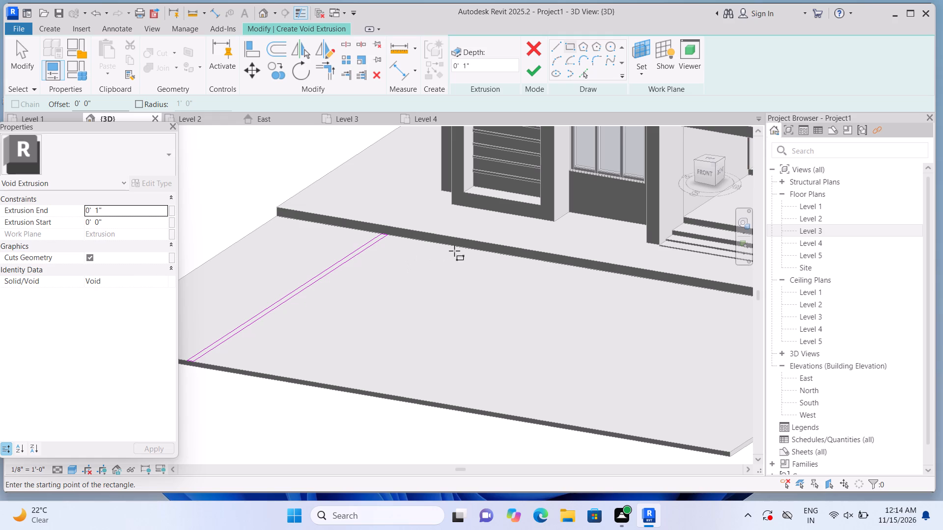
pyautogui.click(463, 246)
pyautogui.scroll(1, 396, 362)
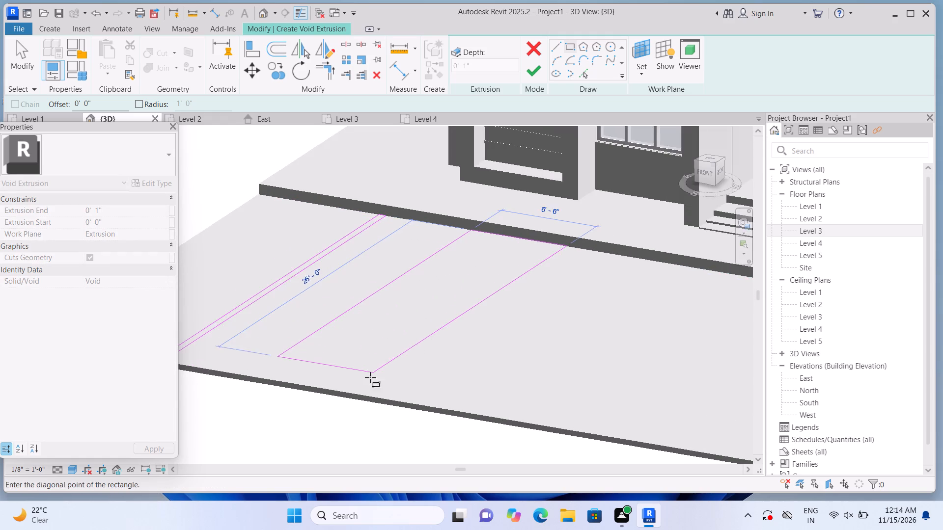
pyautogui.scroll(1, 357, 387)
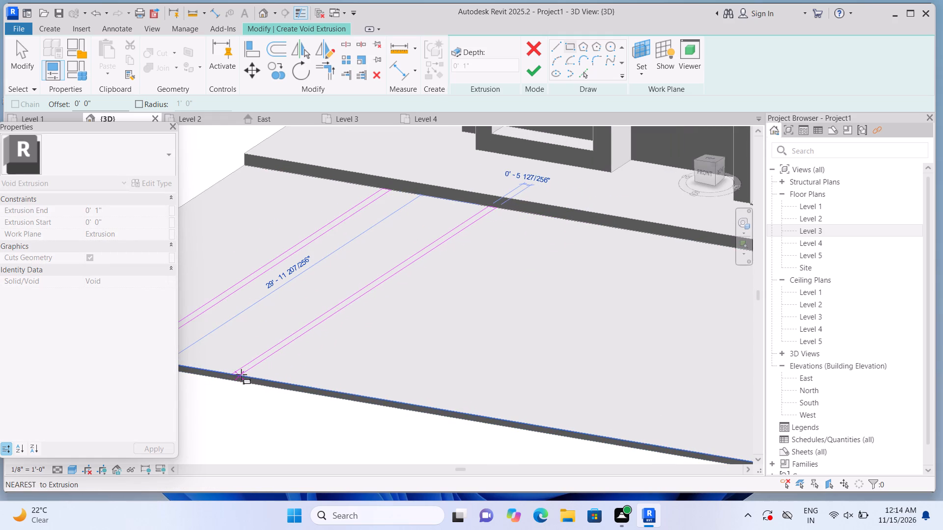
pyautogui.click(241, 374)
pyautogui.press('Escape')
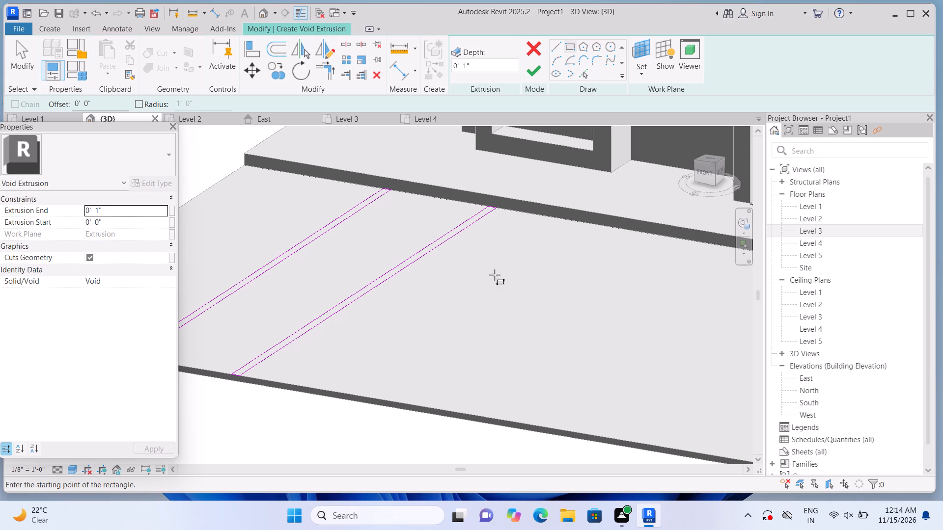
# Sketch a third narrow strip parallel to the others, spanning the front slab's full depth, one spacing closer to the entrance steps.
pyautogui.click(583, 224)
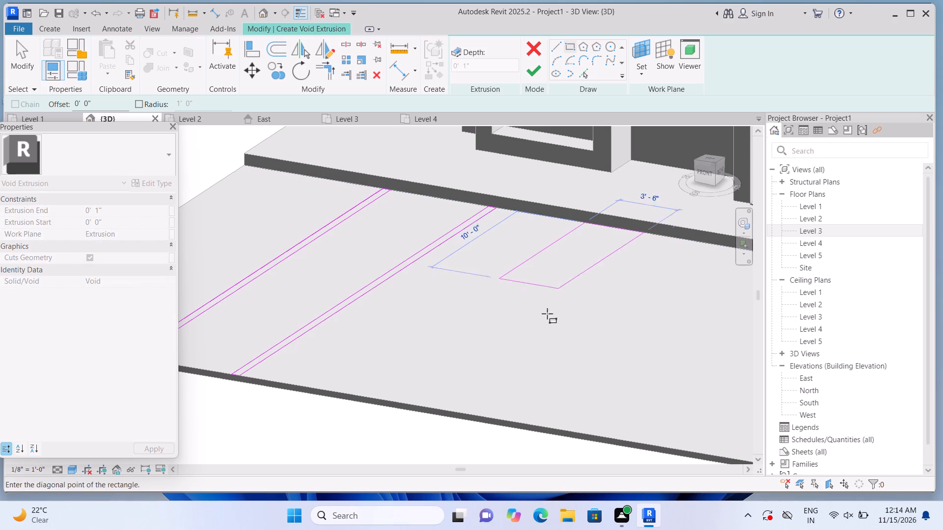
pyautogui.scroll(1, 430, 403)
pyautogui.moveTo(430, 403); pyautogui.dragTo(397, 382, button='middle')
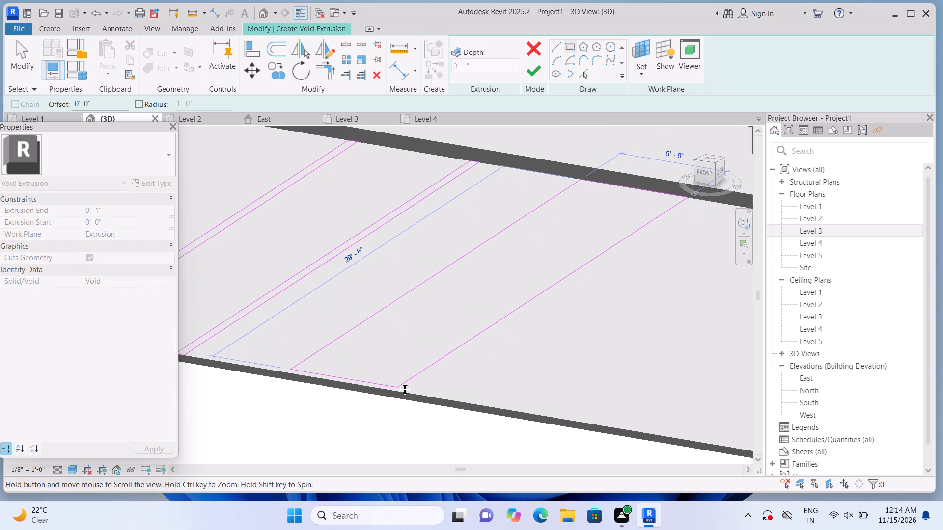
pyautogui.moveTo(397, 382); pyautogui.dragTo(388, 369, button='middle')
pyautogui.scroll(6, 326, 377)
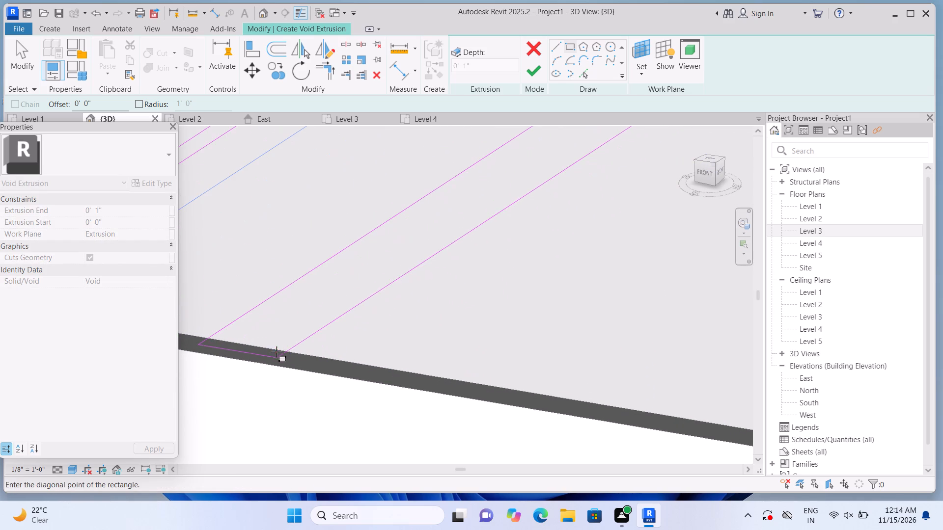
pyautogui.click(226, 340)
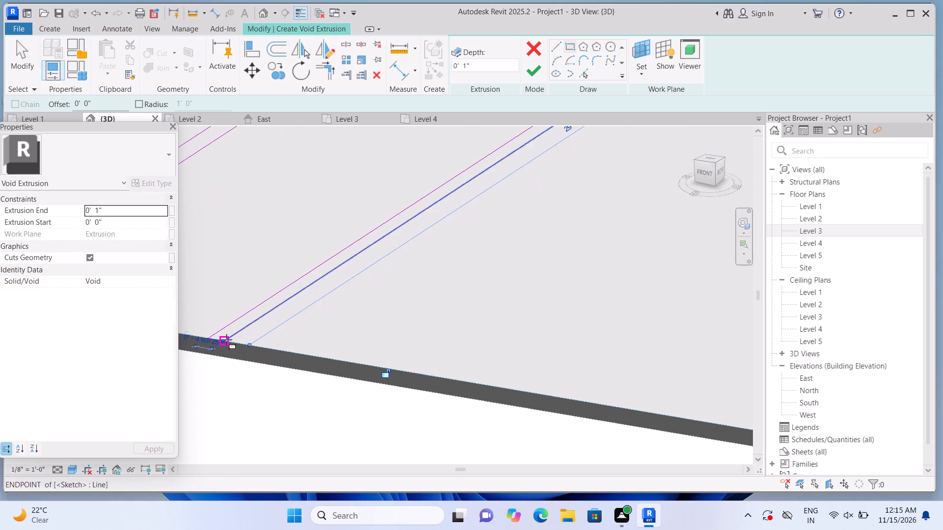
pyautogui.press('Escape')
pyautogui.scroll(-10, 227, 340)
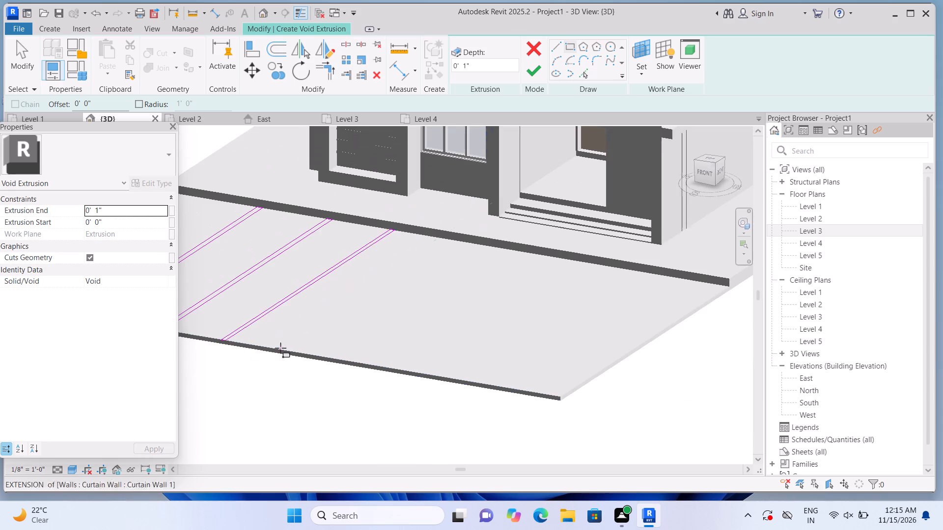
# Sketch a fourth narrow parallel strip about 29'-11 3/4" long across the front slab, beyond the third toward the entrance side.
pyautogui.moveTo(297, 341); pyautogui.dragTo(263, 320, button='middle')
pyautogui.scroll(2, 282, 312)
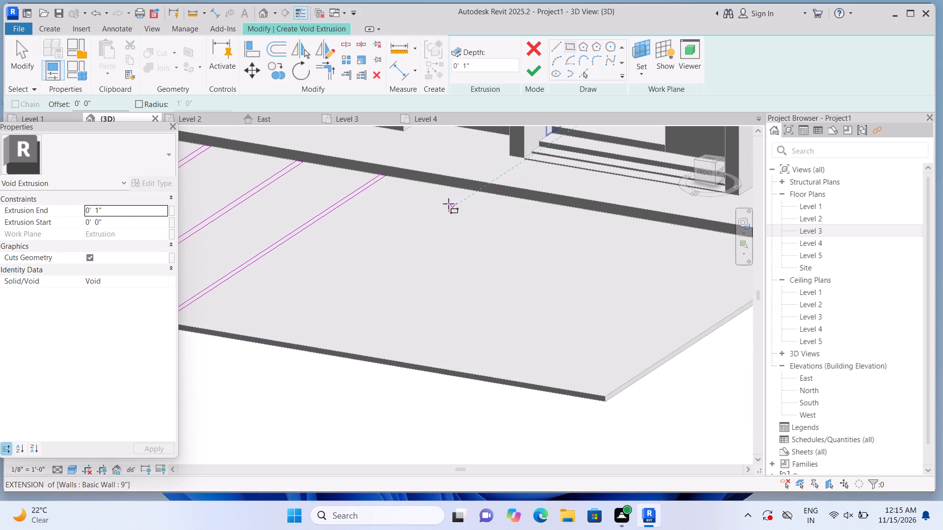
pyautogui.click(459, 186)
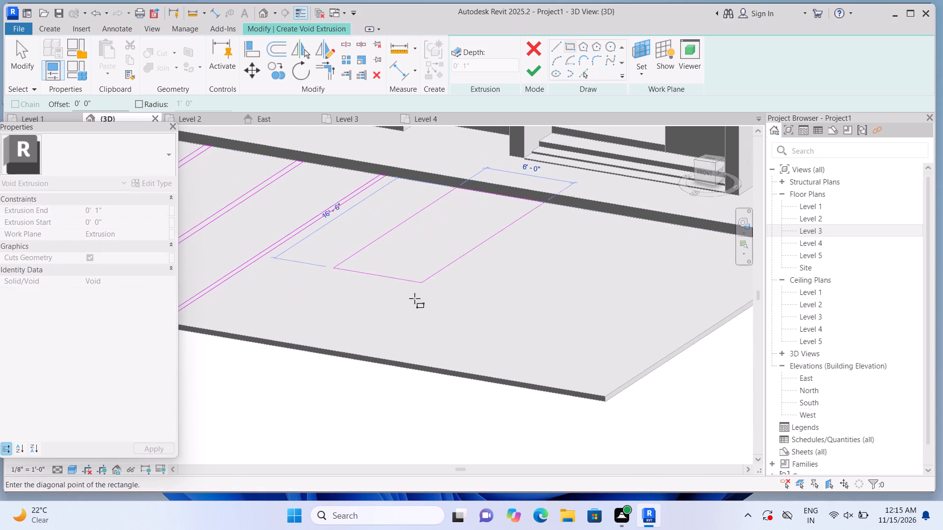
pyautogui.scroll(2, 383, 328)
pyautogui.moveTo(341, 345); pyautogui.dragTo(417, 284, button='middle')
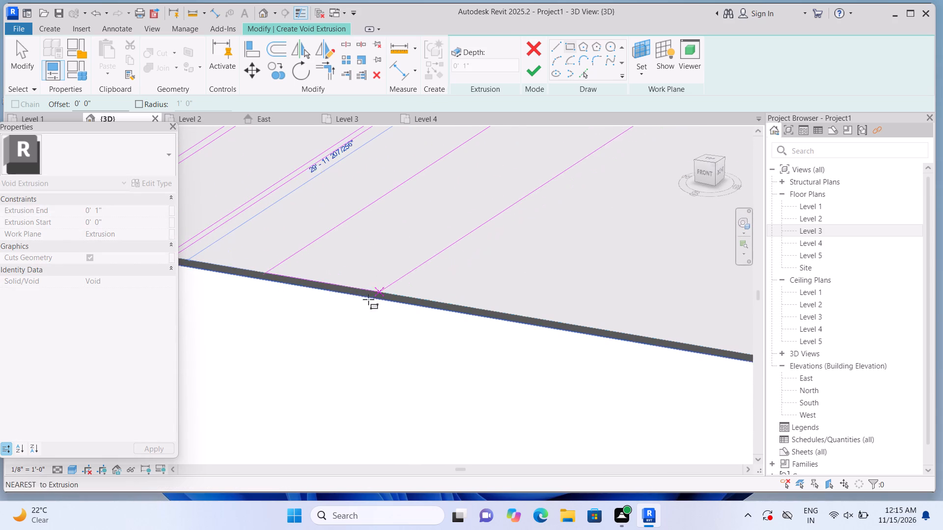
pyautogui.click(279, 274)
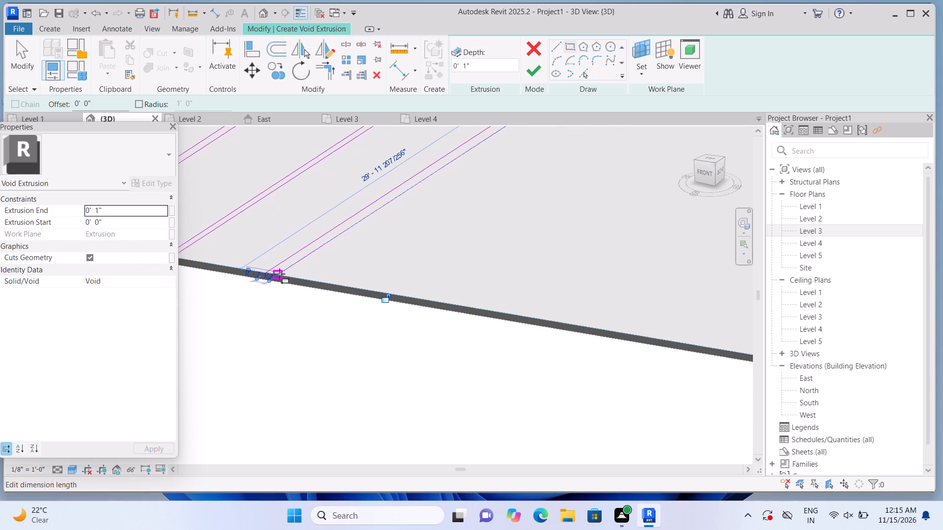
pyautogui.press('Escape')
pyautogui.scroll(-3, 280, 283)
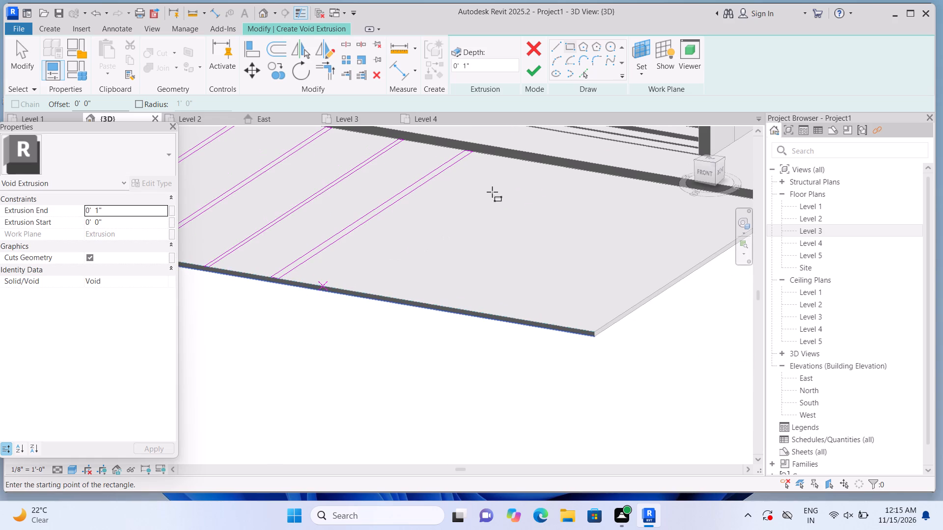
# Sketch a fifth narrow parallel strip across the front slab's full depth, one spacing beyond the fourth toward the entrance side.
pyautogui.click(523, 161)
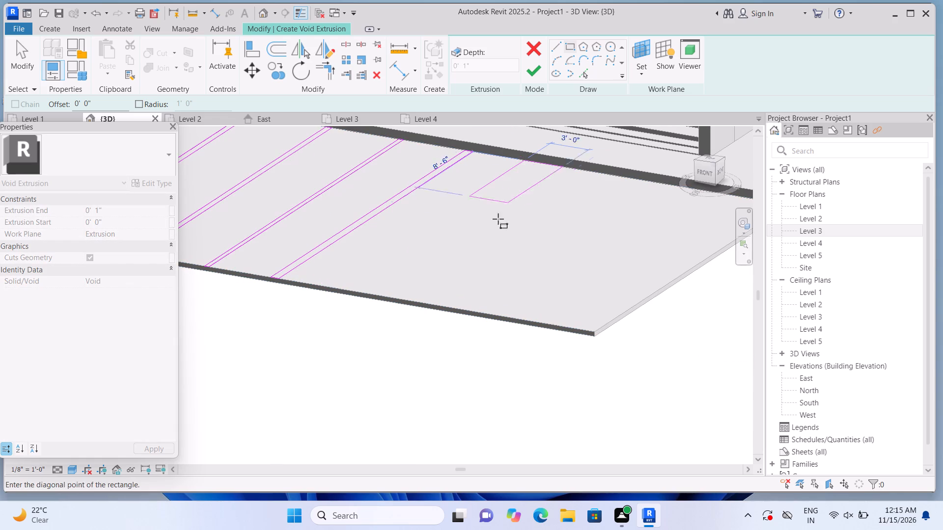
pyautogui.scroll(1, 437, 287)
pyautogui.scroll(4, 398, 309)
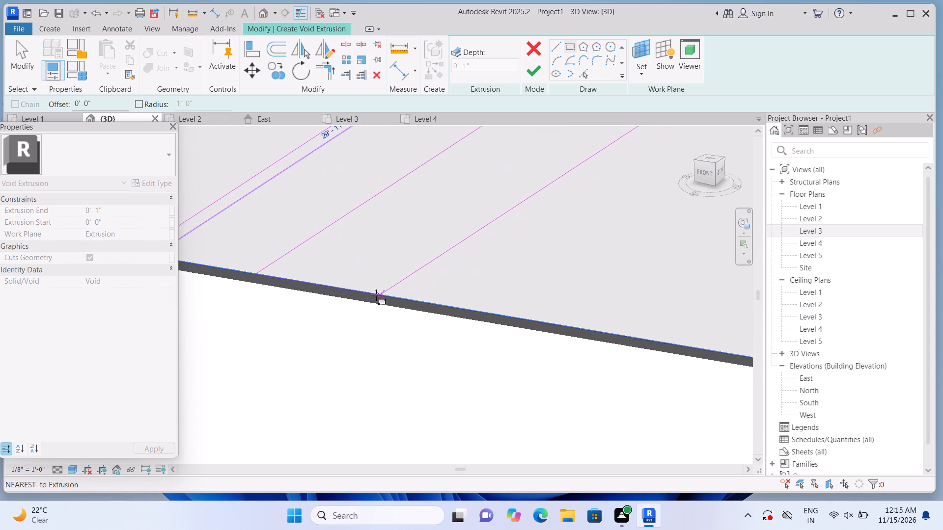
pyautogui.click(267, 276)
pyautogui.press('Escape')
# Sketch a sixth narrow parallel strip about 29'-11 3/4" long, from the base slab's edge to the front slab's outer edge.
pyautogui.scroll(-4, 267, 276)
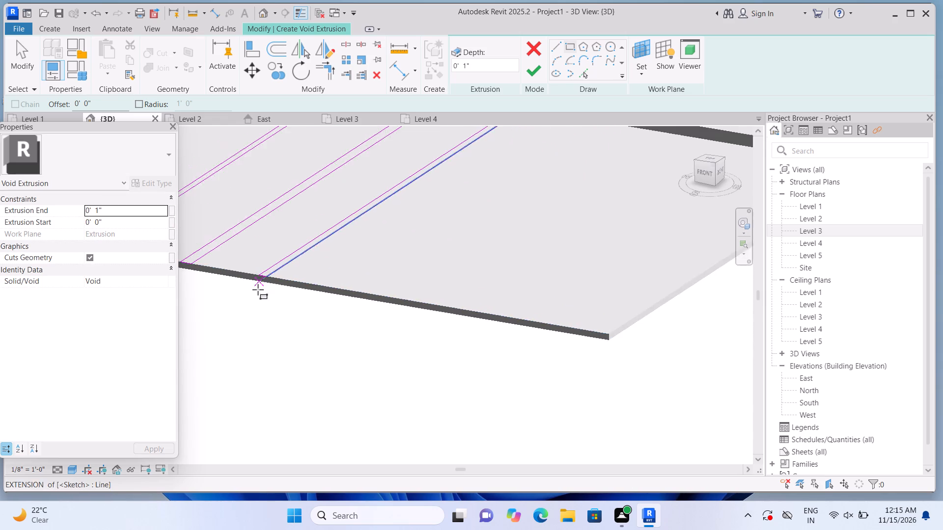
pyautogui.scroll(-2, 258, 290)
pyautogui.scroll(2, 444, 229)
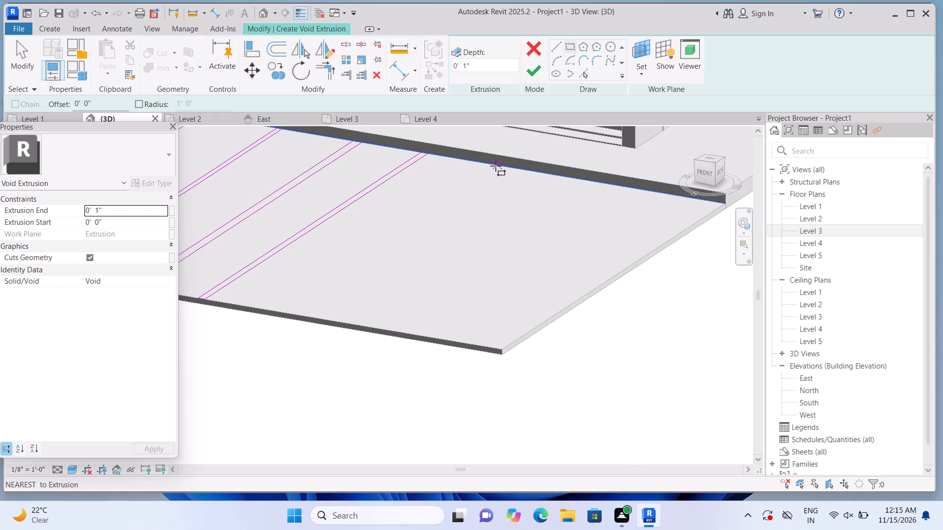
pyautogui.click(496, 166)
pyautogui.scroll(1, 408, 311)
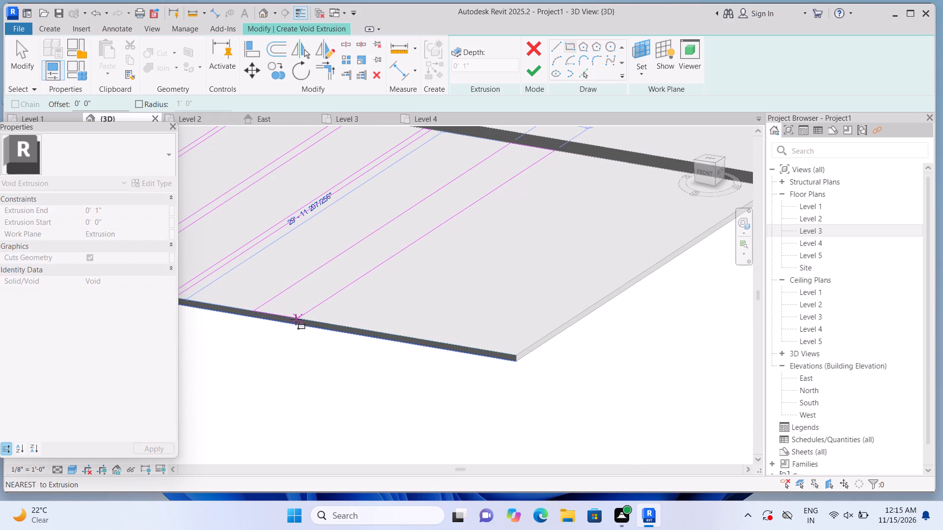
pyautogui.click(263, 314)
pyautogui.press('Escape')
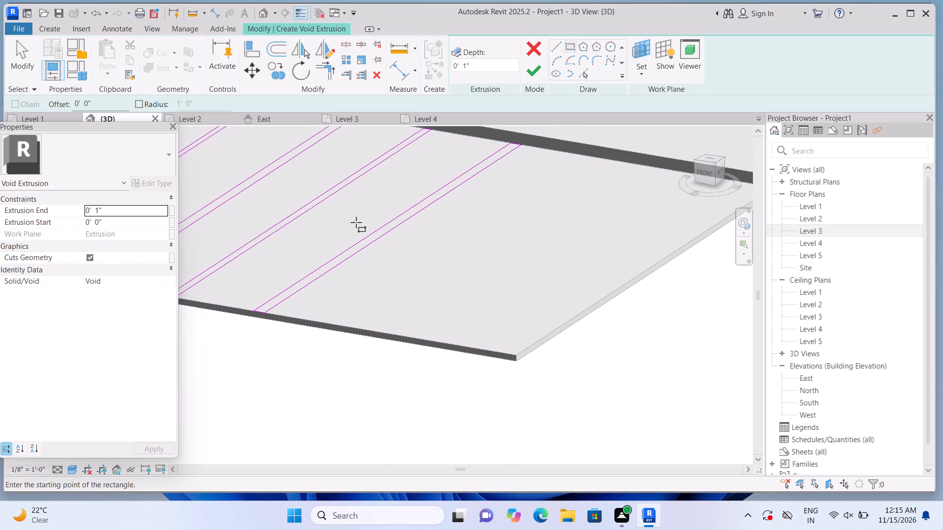
# Sketch a seventh narrow parallel strip about 29'-11 3/4" long, one spacing beyond the sixth toward the slab's entrance-side end.
pyautogui.click(606, 159)
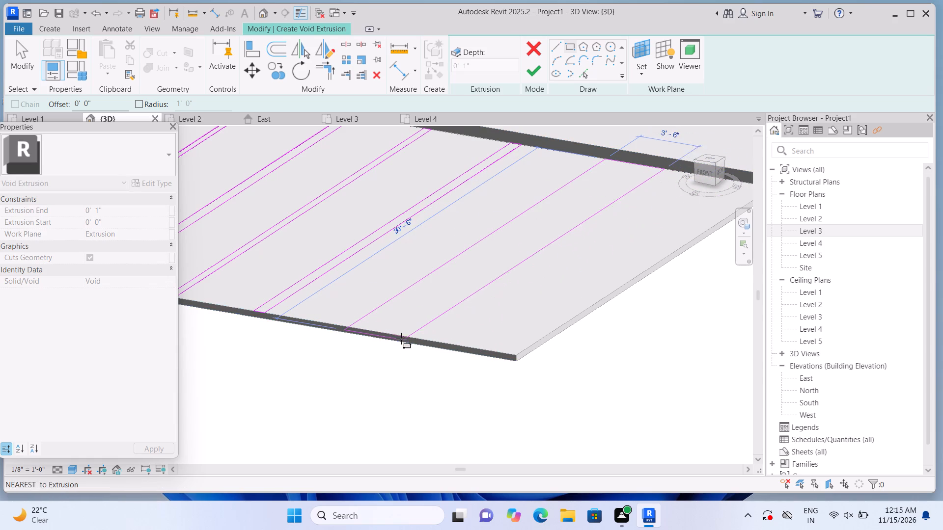
pyautogui.scroll(4, 386, 335)
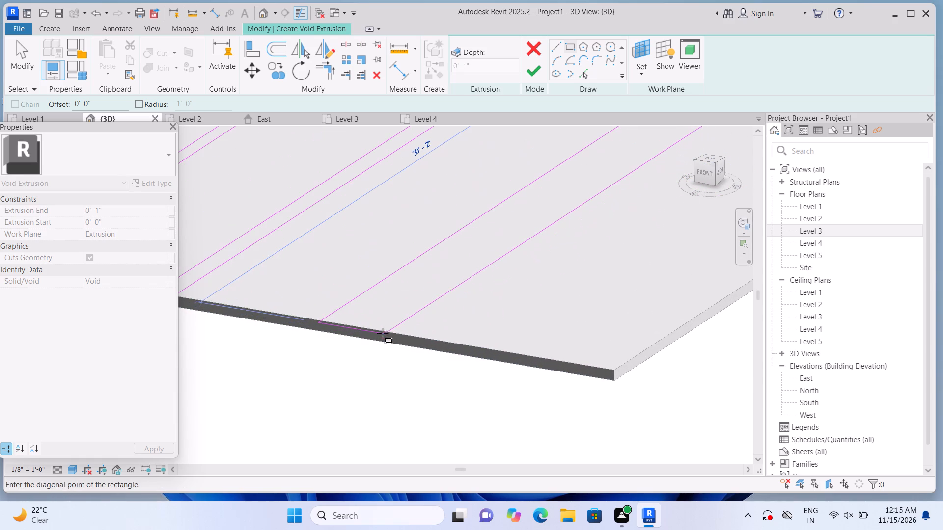
pyautogui.click(336, 323)
pyautogui.press('Escape')
# Sketch an eighth narrow parallel strip about 29'-11 3/4" long across the front slab, the last before its entrance-side end.
pyautogui.scroll(-6, 339, 342)
pyautogui.scroll(1, 532, 287)
pyautogui.scroll(2, 533, 219)
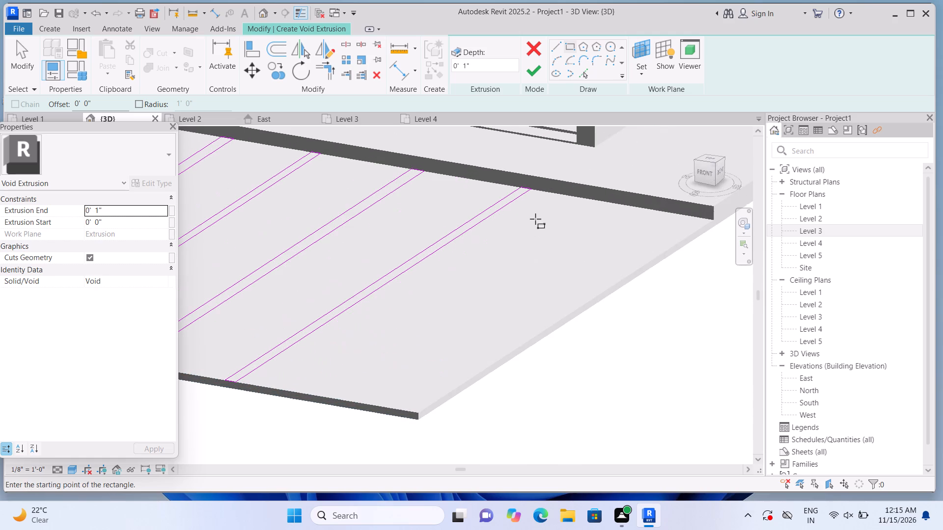
pyautogui.click(603, 201)
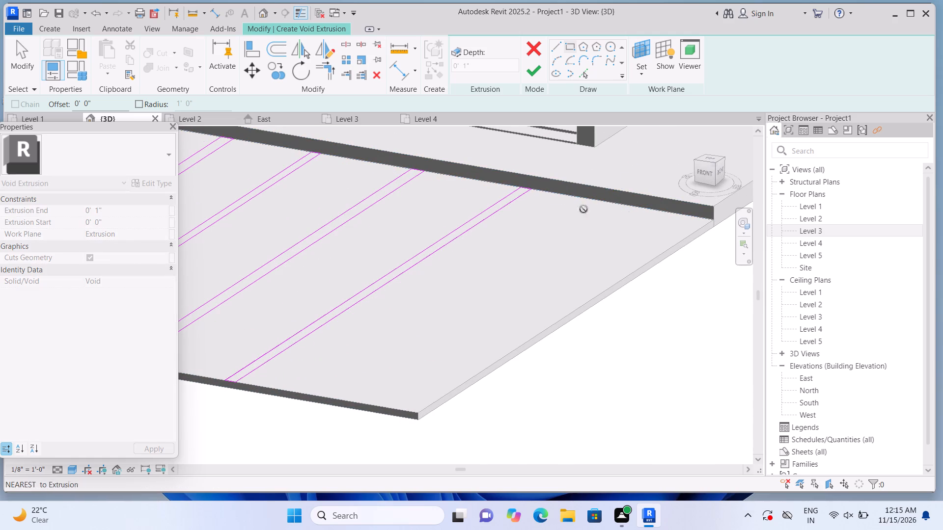
pyautogui.scroll(3, 429, 403)
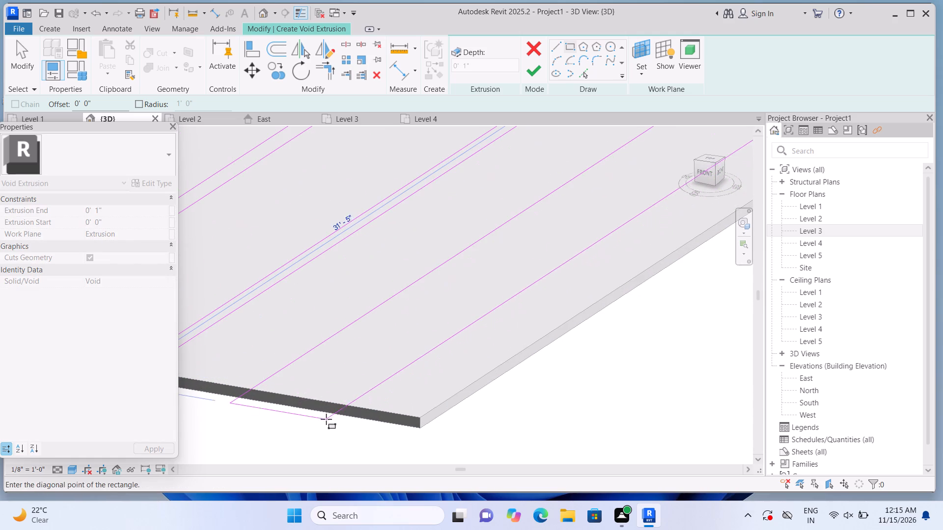
pyautogui.click(263, 389)
pyautogui.press('Escape')
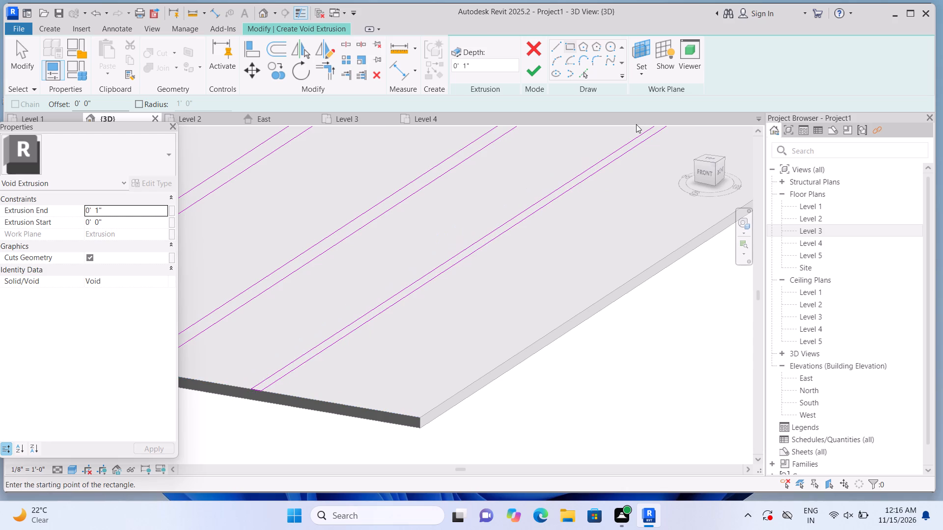
# Finish the void extrusion of the eight strips to cut 1" grooves across the front slab.
pyautogui.scroll(-4, 638, 130)
pyautogui.click(538, 73)
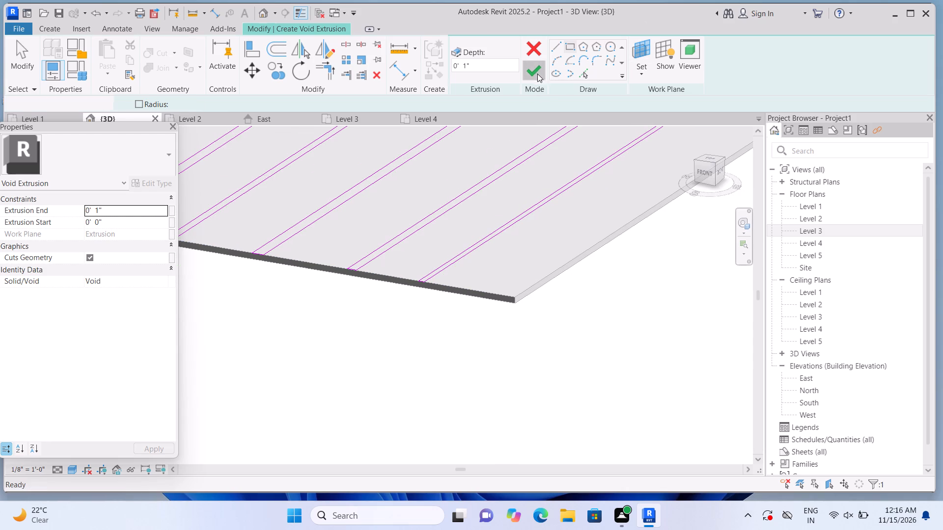
pyautogui.scroll(-2, 587, 284)
pyautogui.click(600, 283)
pyautogui.moveTo(611, 281); pyautogui.dragTo(632, 343, button='middle')
pyautogui.scroll(-2, 629, 337)
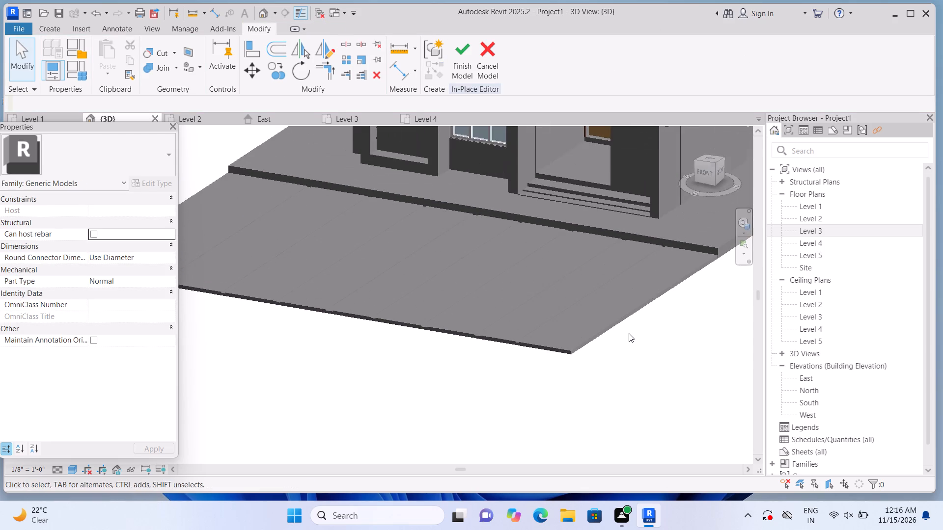
pyautogui.scroll(-2, 629, 333)
pyautogui.scroll(1, 533, 282)
pyautogui.middleClick(533, 272)
pyautogui.scroll(1, 532, 267)
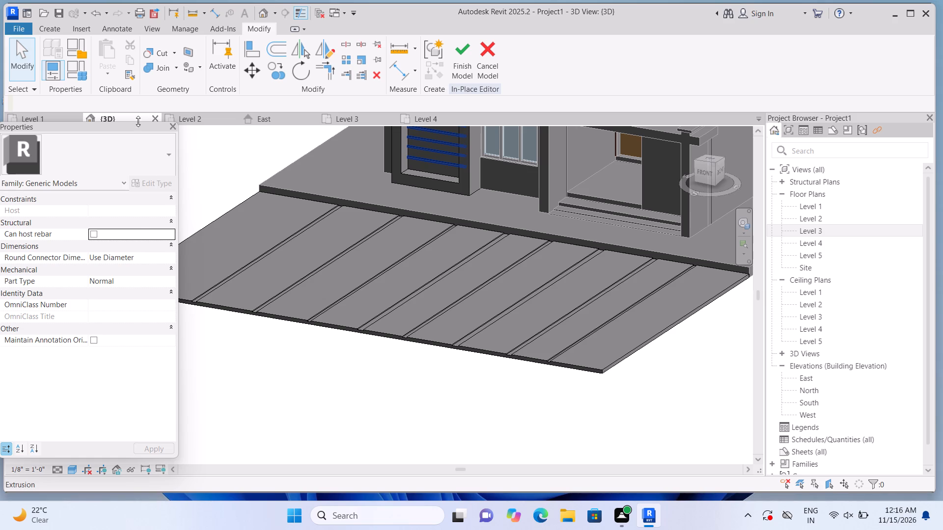
# Start a new void extrusion on the front slab's top face and sketch a narrow lengthwise rectangular strip near the base slab, perpendicular to the grooves.
pyautogui.click(51, 25)
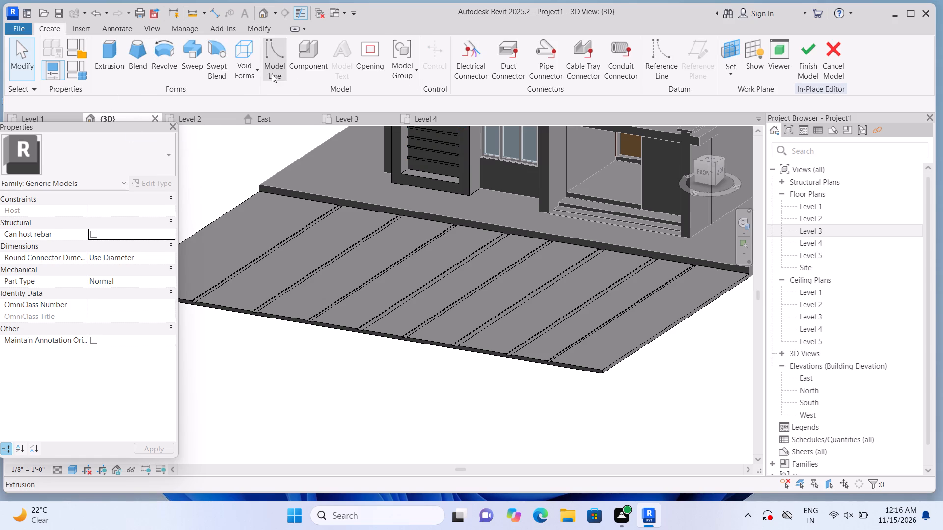
pyautogui.click(257, 63)
pyautogui.click(269, 91)
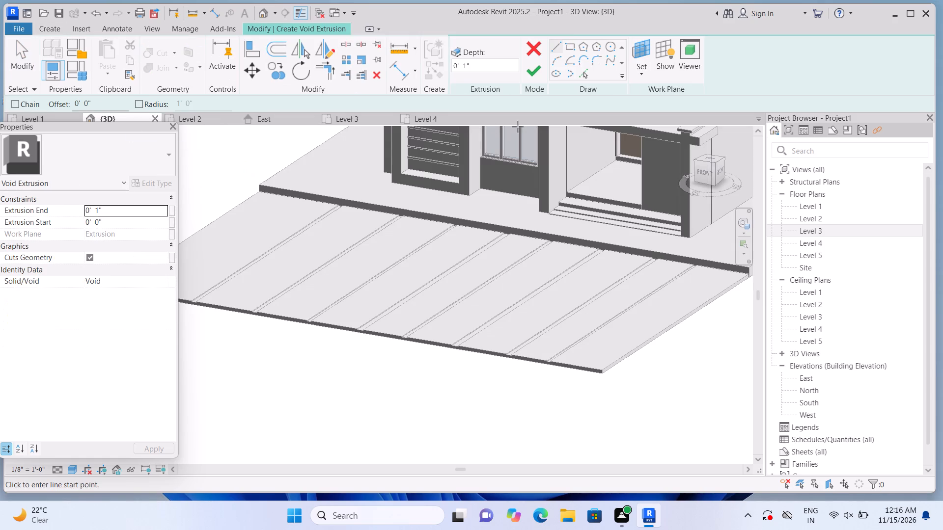
pyautogui.click(639, 73)
pyautogui.click(654, 115)
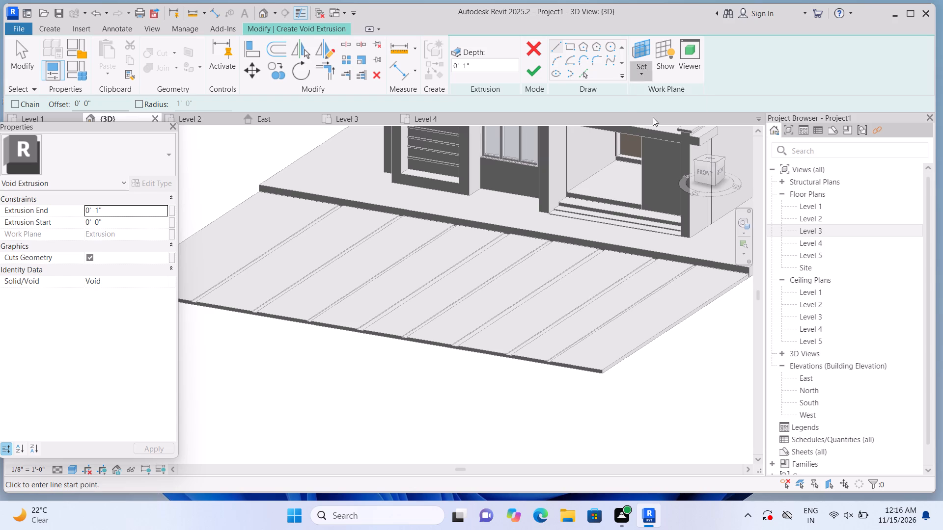
pyautogui.click(533, 254)
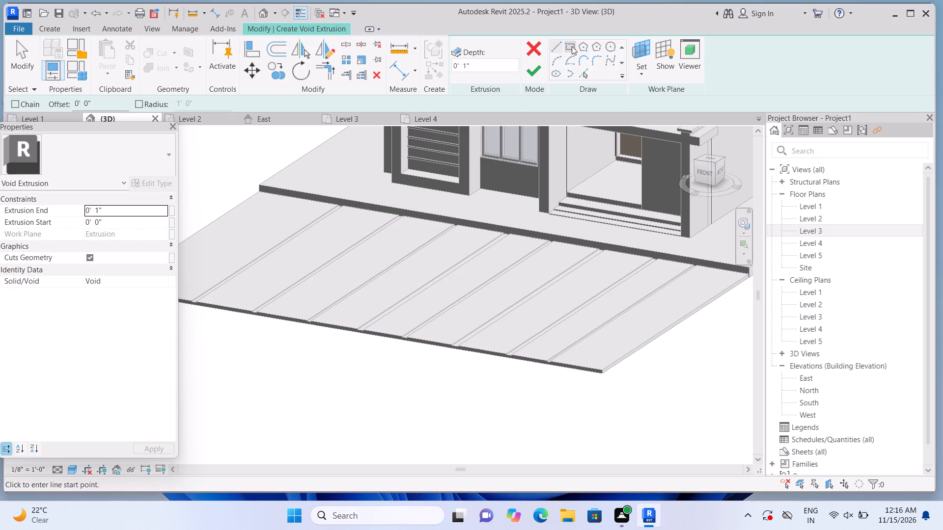
pyautogui.click(572, 46)
pyautogui.moveTo(387, 207); pyautogui.dragTo(426, 256, button='middle')
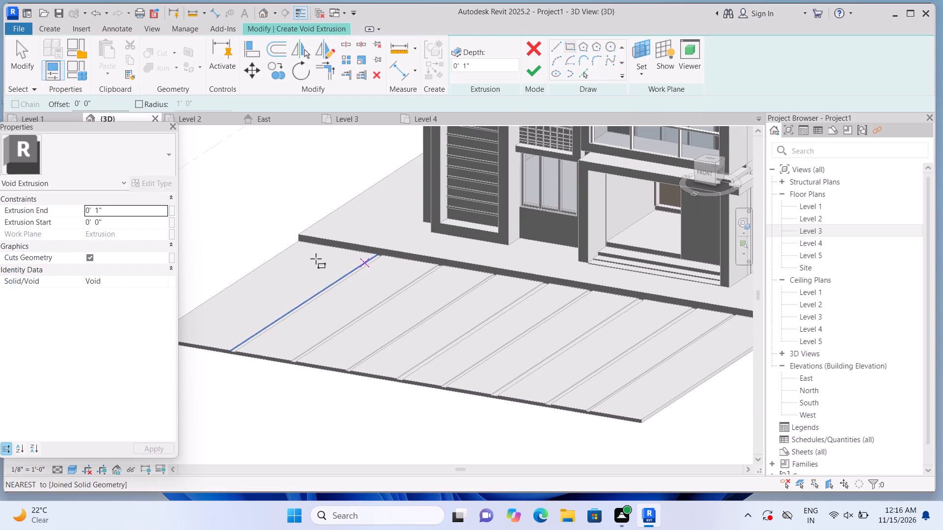
pyautogui.click(269, 258)
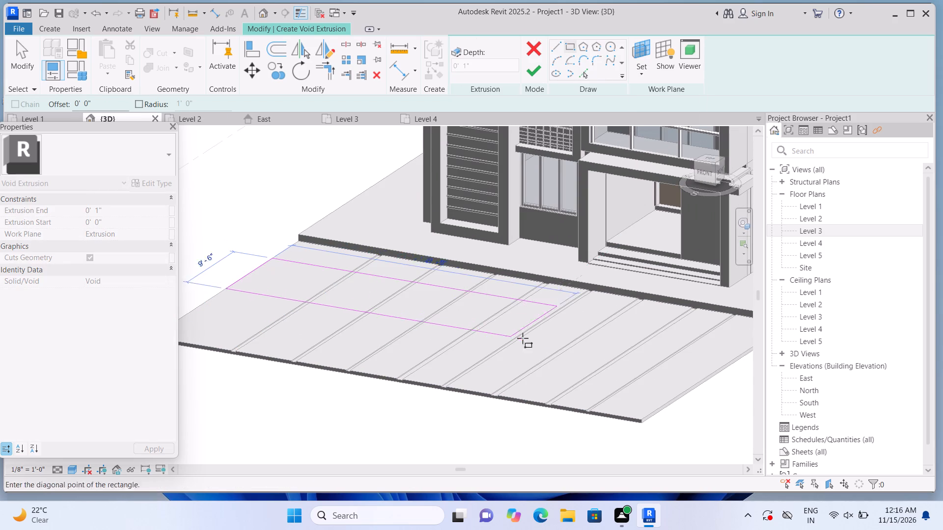
pyautogui.scroll(1, 539, 343)
pyautogui.moveTo(532, 342); pyautogui.dragTo(423, 323, button='middle')
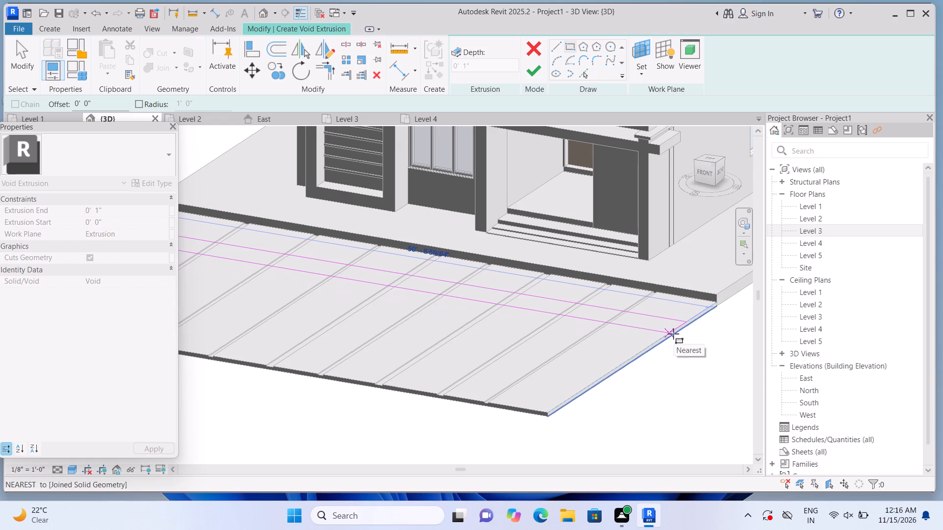
pyautogui.scroll(6, 673, 334)
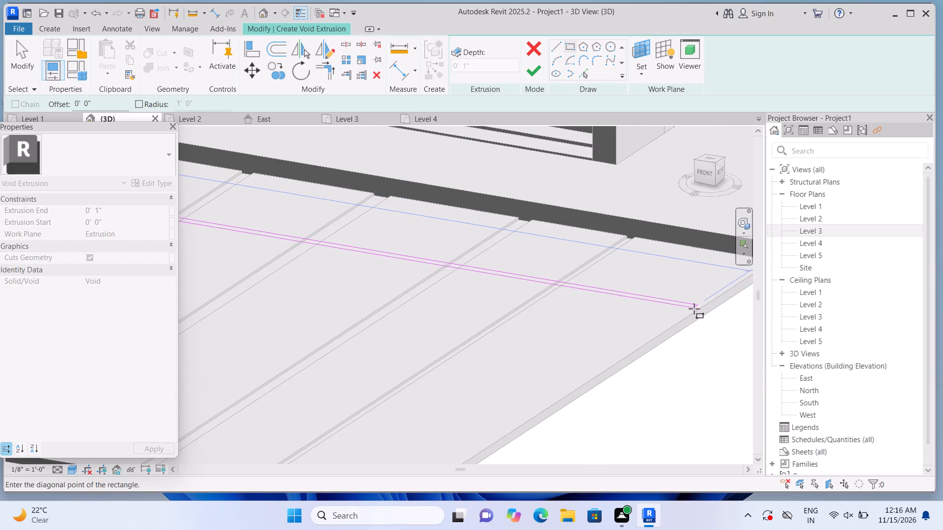
pyautogui.click(695, 311)
pyautogui.press('Escape')
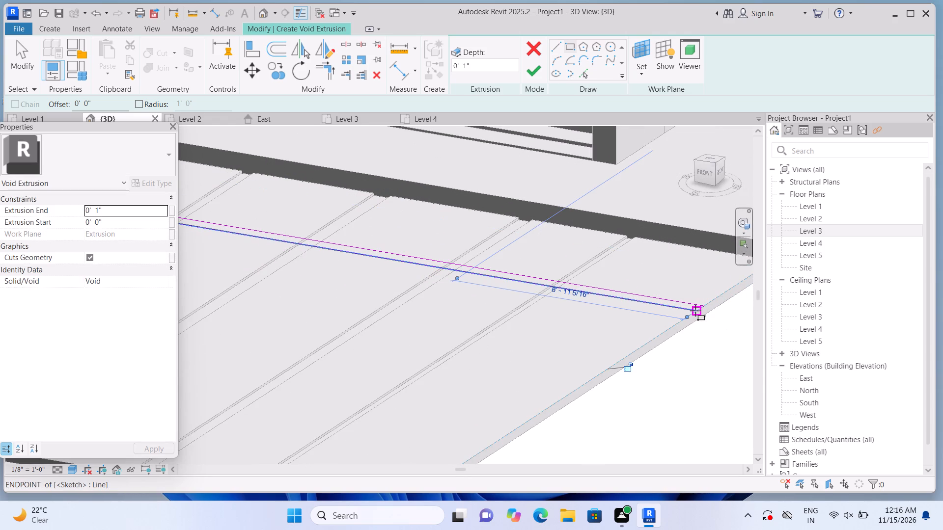
# Sketch a second narrow lengthwise strip spanning the front slab end to end, parallel to the first and nearer the outer edge.
pyautogui.scroll(-8, 695, 311)
pyautogui.moveTo(477, 321); pyautogui.dragTo(505, 366, button='middle')
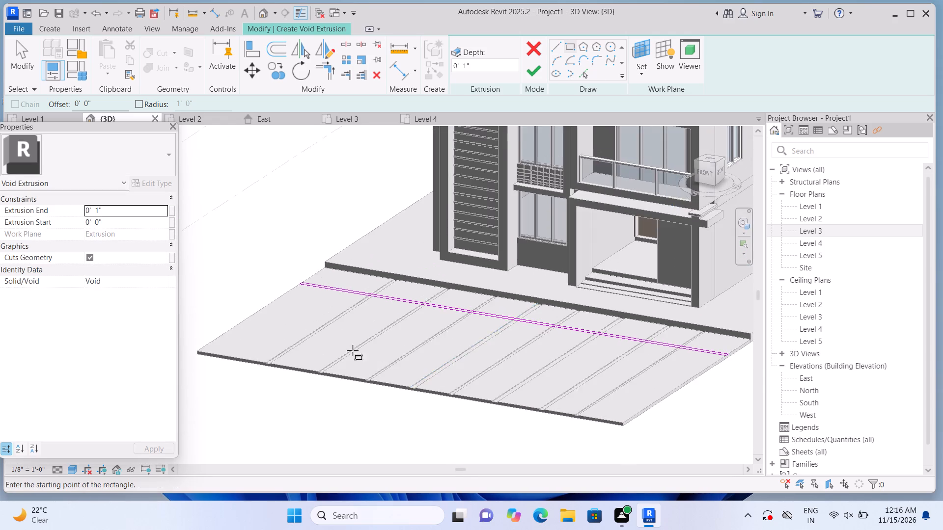
pyautogui.scroll(1, 333, 335)
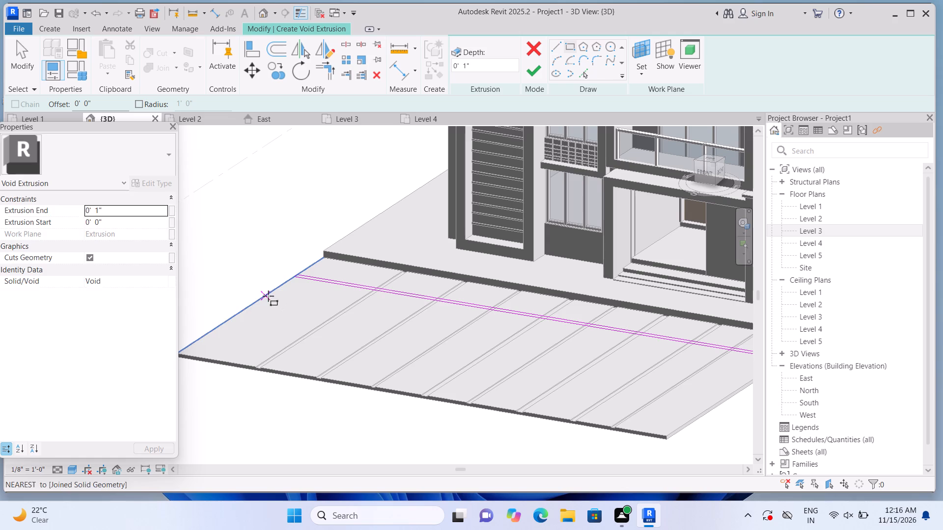
pyautogui.click(268, 296)
pyautogui.moveTo(471, 361); pyautogui.dragTo(375, 320, button='middle')
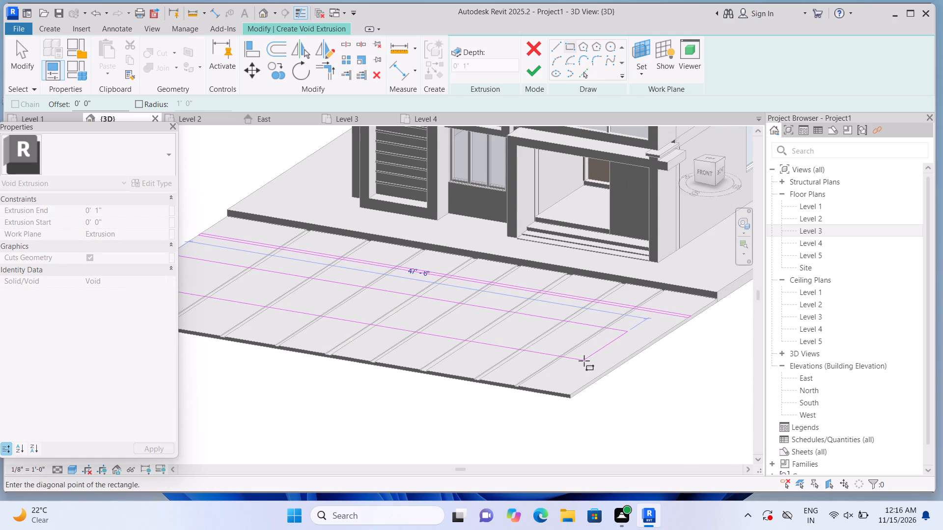
pyautogui.moveTo(556, 358); pyautogui.dragTo(533, 361, button='middle')
pyautogui.scroll(5, 612, 360)
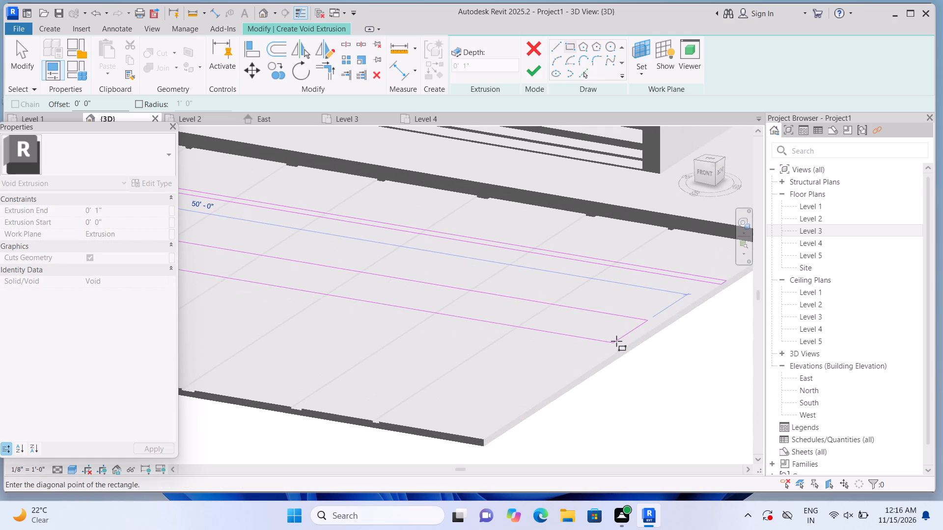
pyautogui.scroll(4, 631, 339)
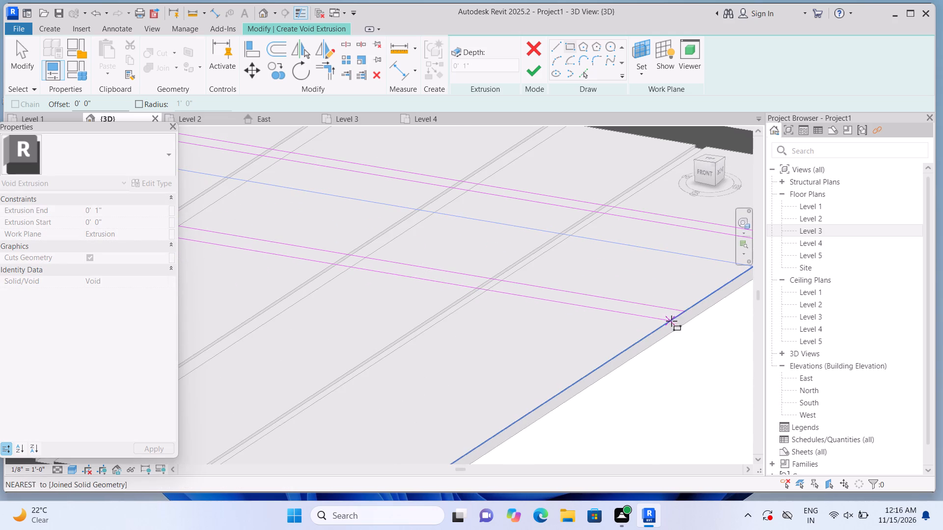
pyautogui.click(676, 316)
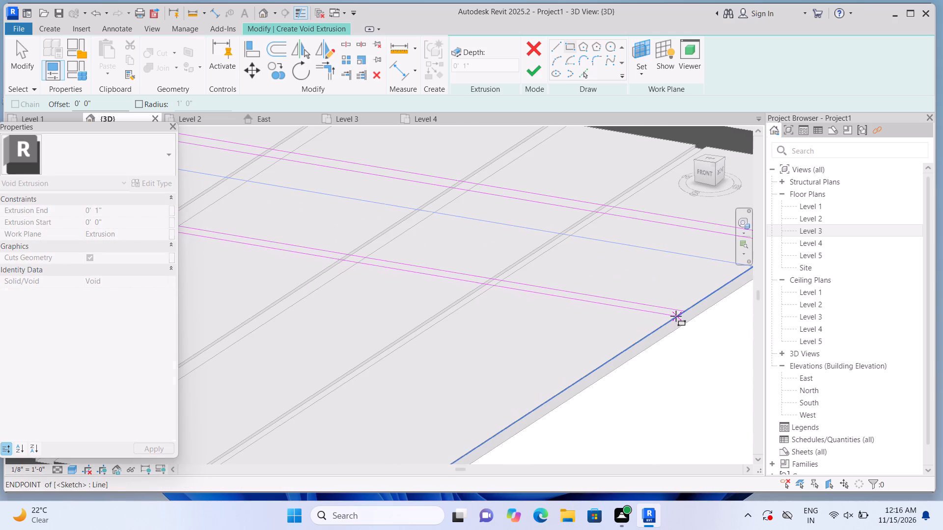
pyautogui.press('Escape')
# Sketch a third narrow lengthwise strip spanning the front slab end to end, parallel to the second and nearer the outer edge.
pyautogui.scroll(-11, 672, 315)
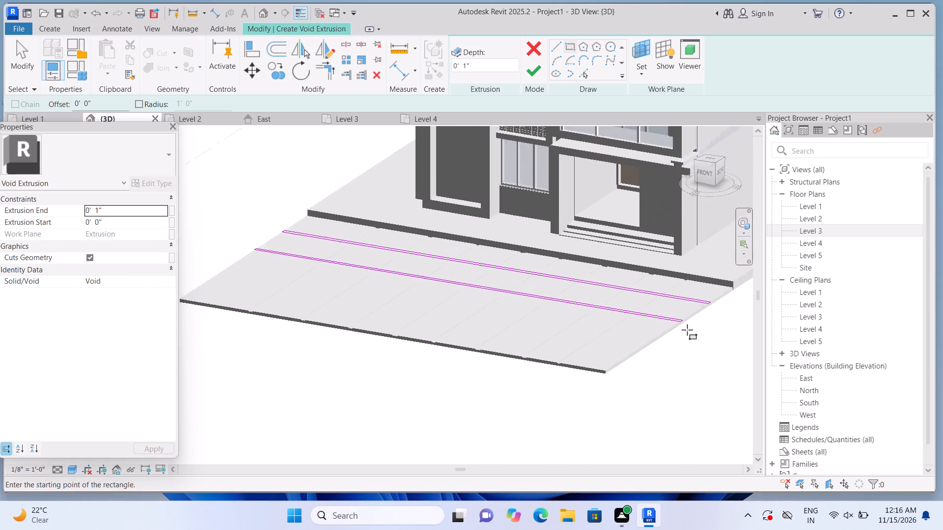
pyautogui.scroll(6, 354, 287)
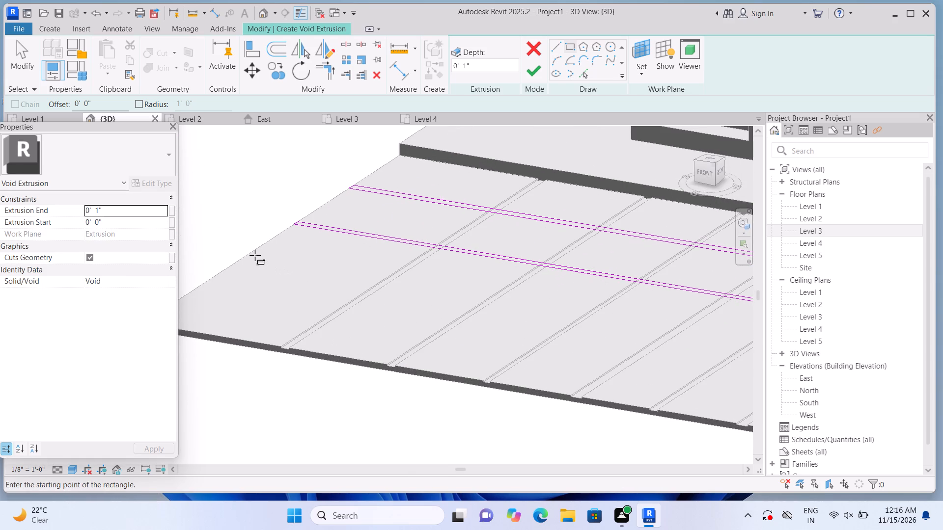
pyautogui.click(244, 259)
pyautogui.moveTo(519, 341); pyautogui.dragTo(488, 333, button='middle')
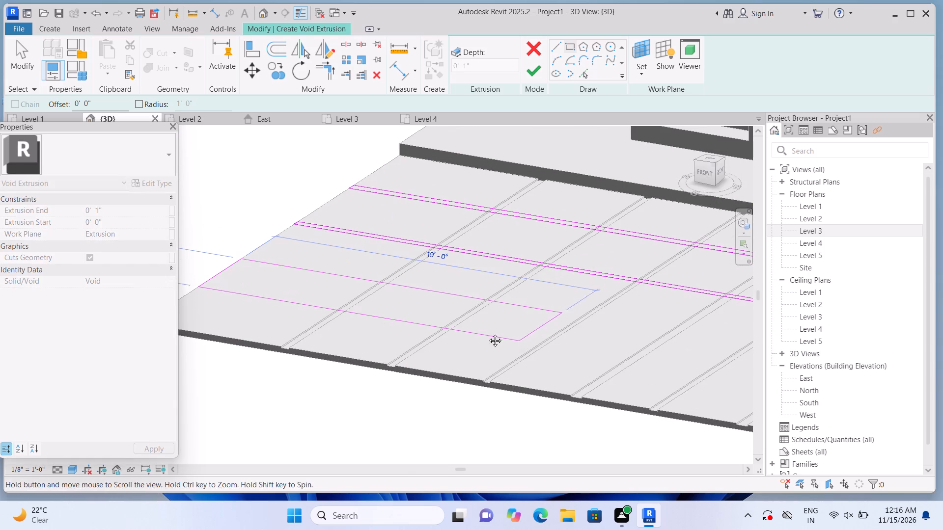
pyautogui.moveTo(488, 333); pyautogui.dragTo(317, 301, button='middle')
pyautogui.scroll(1, 317, 301)
pyautogui.scroll(-3, 446, 373)
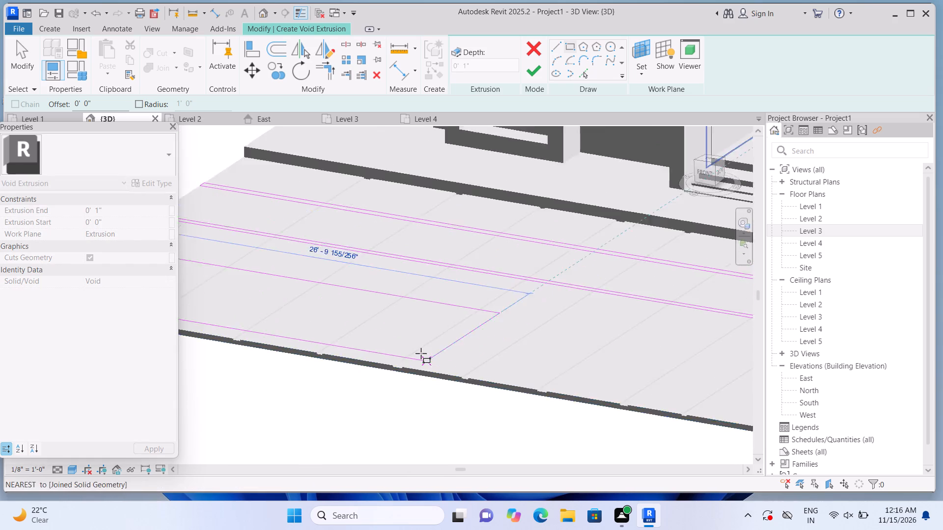
pyautogui.scroll(-3, 421, 353)
pyautogui.scroll(7, 652, 398)
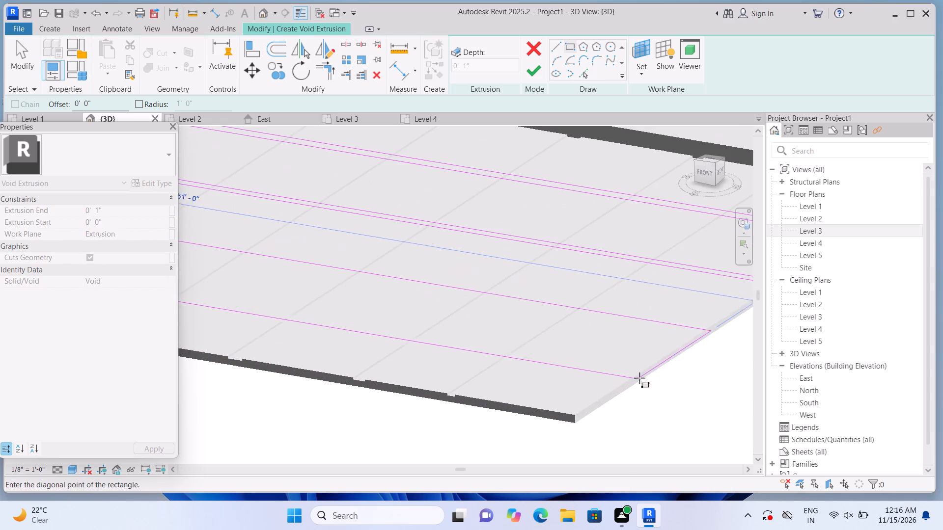
pyautogui.scroll(1, 642, 366)
pyautogui.moveTo(623, 376); pyautogui.dragTo(537, 429, button='middle')
pyautogui.scroll(1, 583, 418)
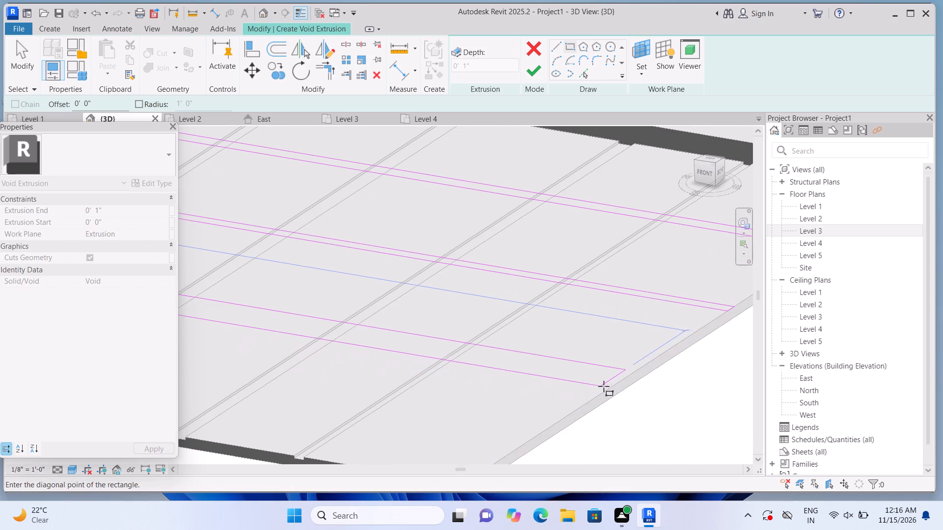
pyautogui.click(629, 377)
pyautogui.press('Escape')
# Sketch a fourth narrow lengthwise strip spanning the front slab end to end, between the third strip and the slab's outer edge.
pyautogui.scroll(-7, 636, 380)
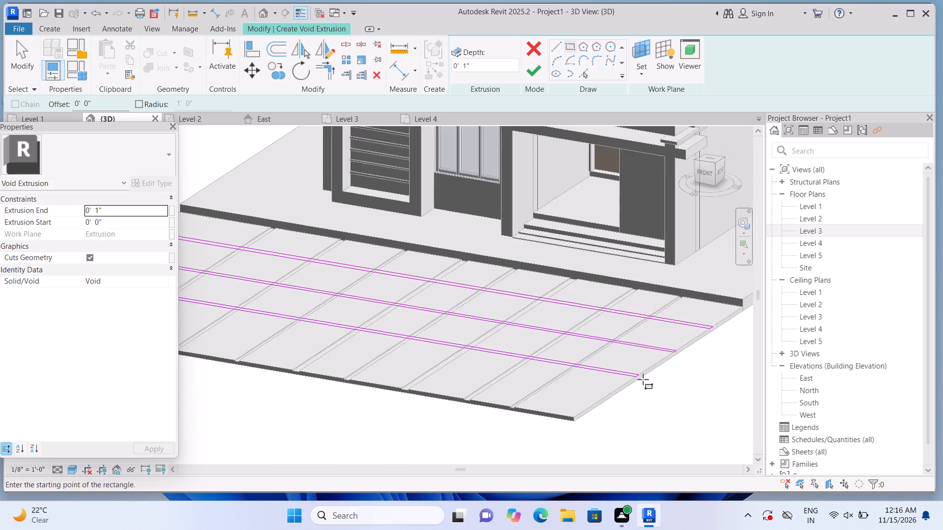
pyautogui.scroll(-4, 646, 379)
pyautogui.scroll(8, 361, 360)
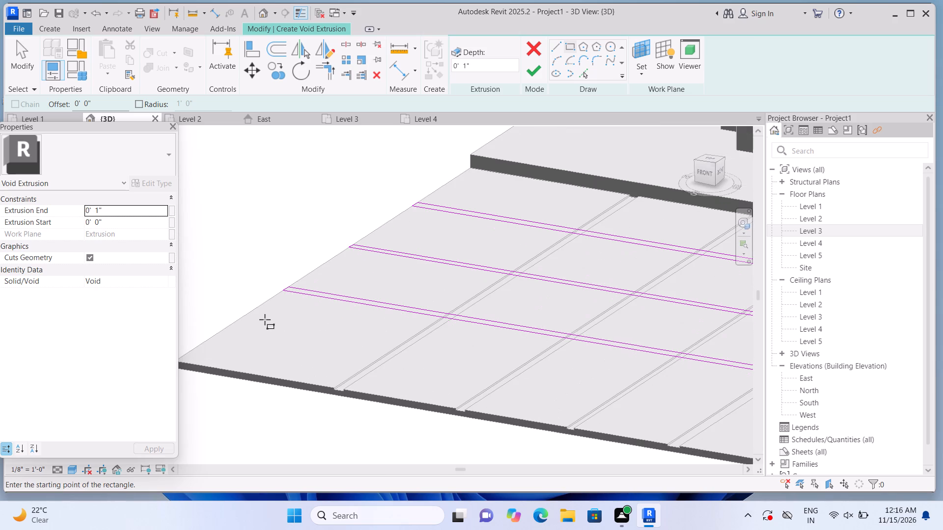
pyautogui.click(241, 316)
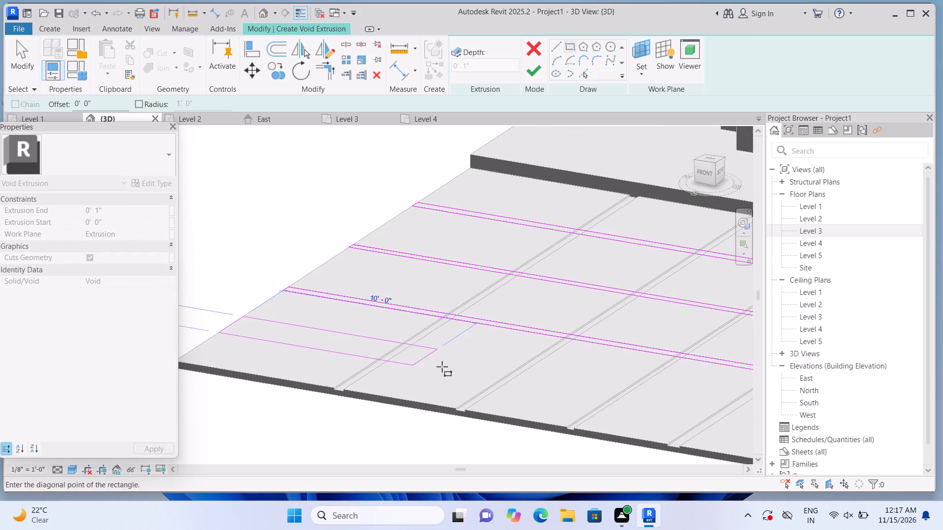
pyautogui.moveTo(467, 373); pyautogui.dragTo(166, 277, button='middle')
pyautogui.scroll(-5, 476, 302)
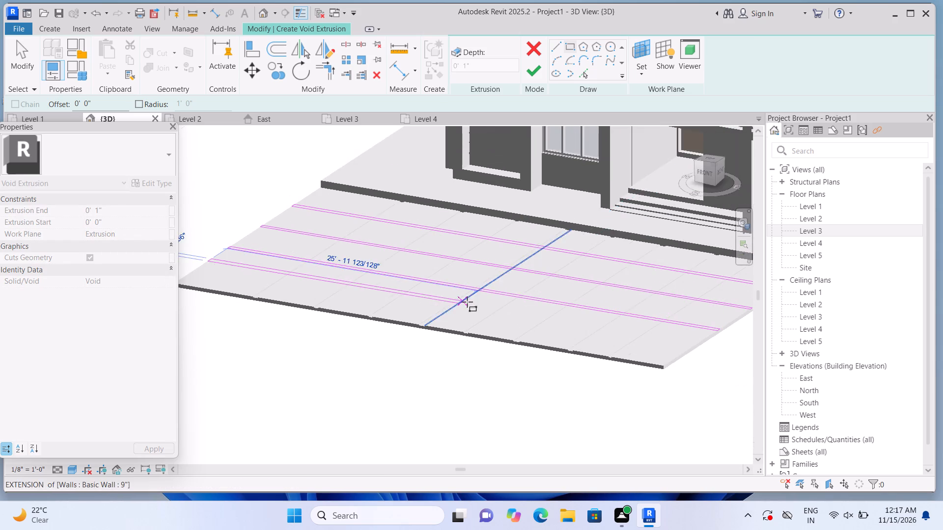
pyautogui.moveTo(598, 335); pyautogui.dragTo(447, 345, button='middle')
pyautogui.scroll(5, 543, 353)
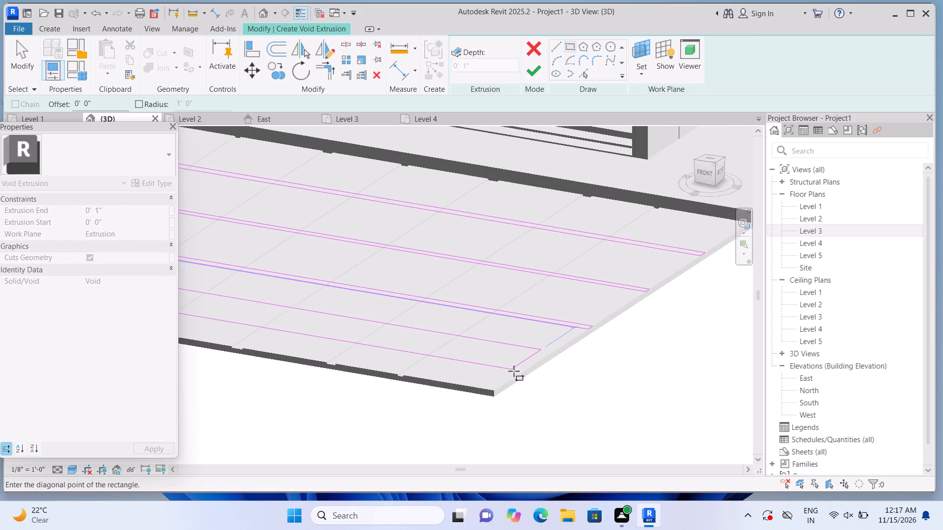
pyautogui.scroll(3, 514, 371)
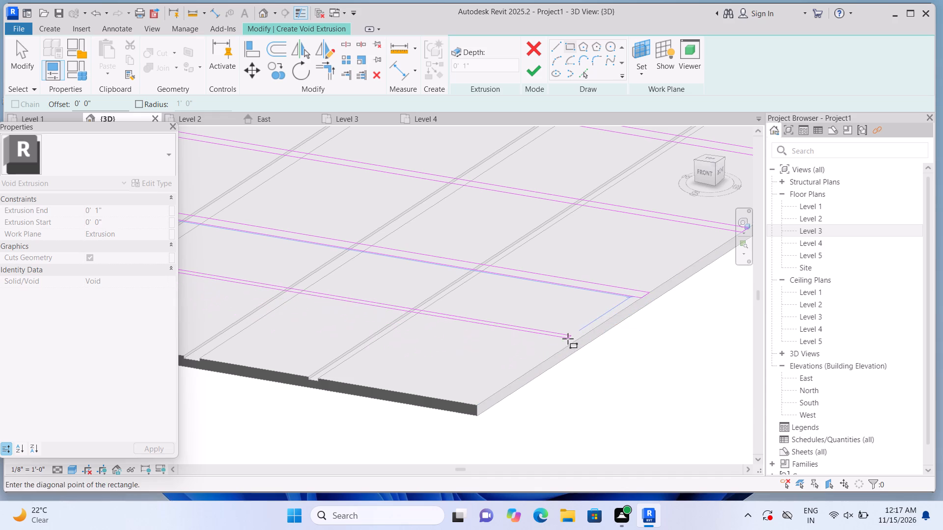
pyautogui.click(574, 343)
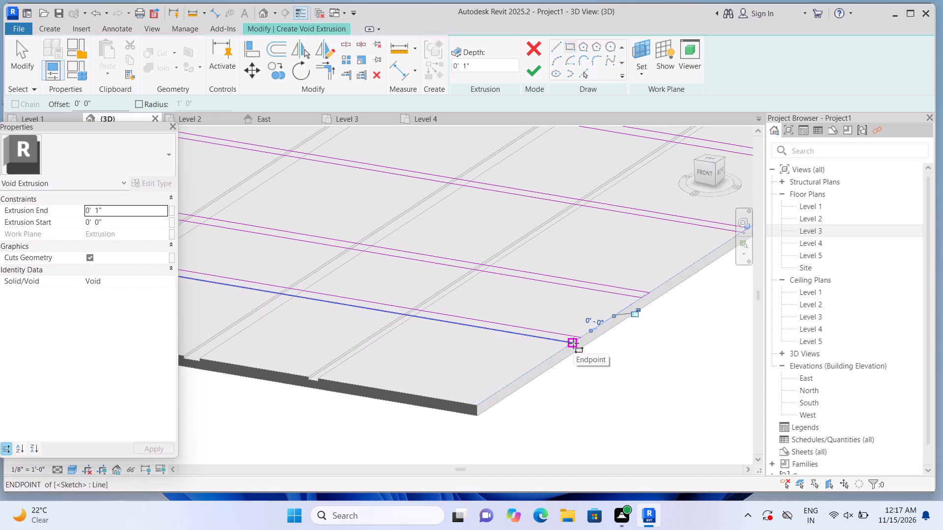
pyautogui.press('Escape')
# Finish the void extrusion of the four lengthwise strips to cut 1" deep grooves across the existing crosswise ones.
pyautogui.scroll(-5, 573, 344)
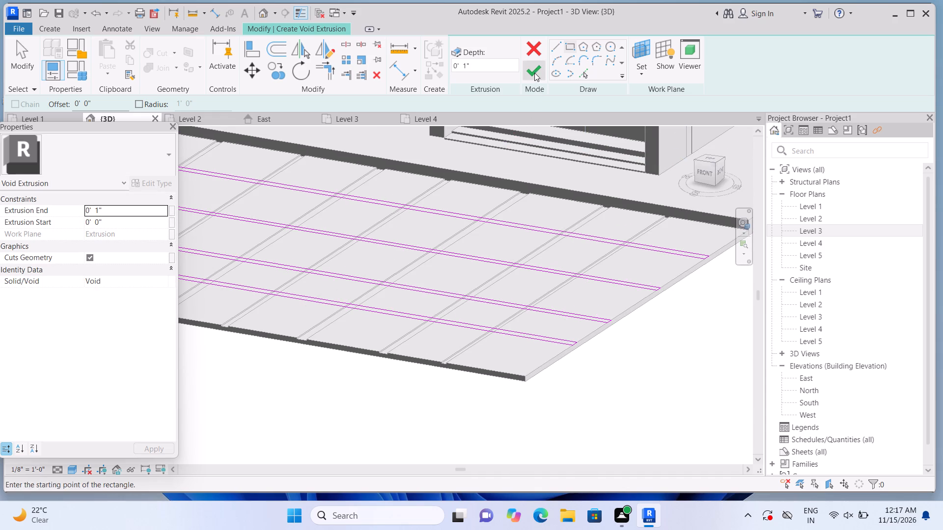
pyautogui.click(534, 73)
pyautogui.scroll(-2, 515, 284)
pyautogui.click(565, 384)
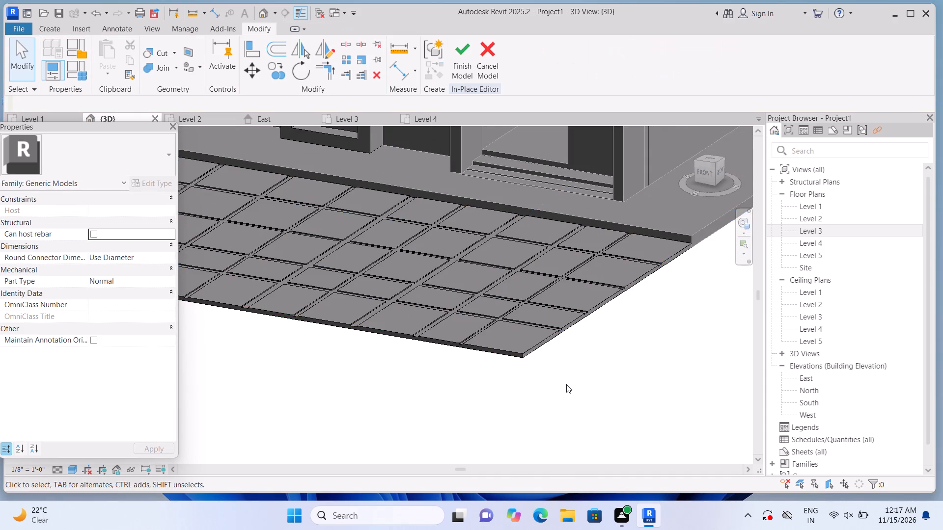
# Examine the grooved front slab and the house exterior from the front and both sides.
pyautogui.scroll(-4, 565, 384)
pyautogui.scroll(1, 609, 378)
pyautogui.moveTo(609, 378); pyautogui.dragTo(570, 385, button='middle')
pyautogui.moveTo(557, 326); pyautogui.dragTo(582, 426, button='middle')
pyautogui.scroll(-2, 591, 420)
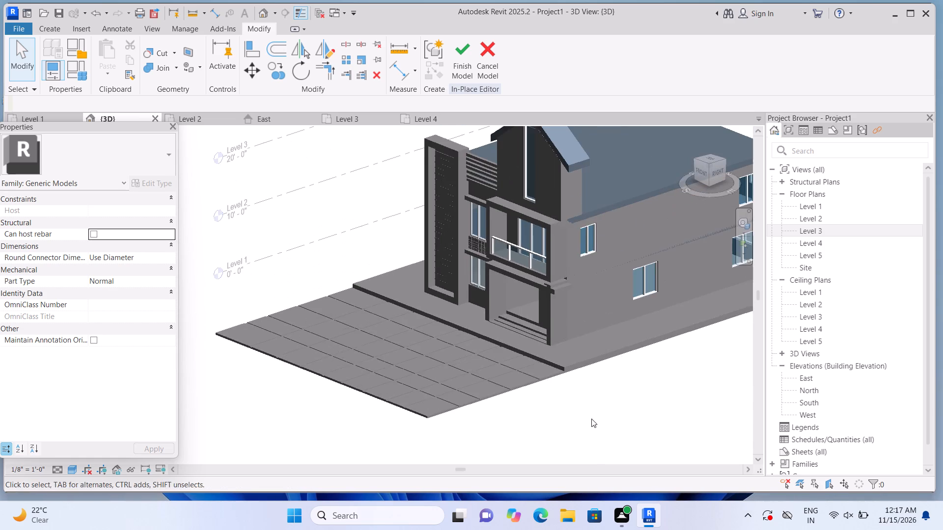
pyautogui.keyDown('shift'); pyautogui.moveTo(264, 392); pyautogui.dragTo(418, 425, button='middle'); pyautogui.keyUp('shift')
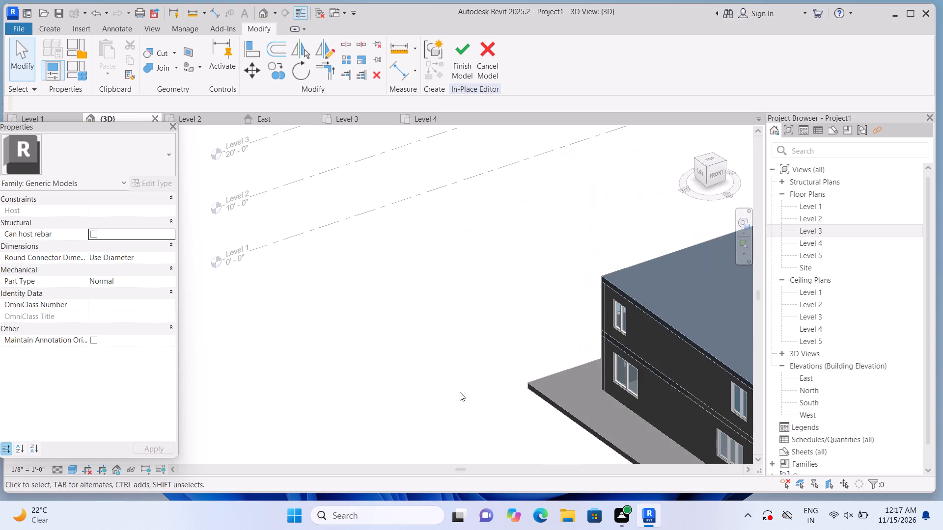
pyautogui.moveTo(451, 385); pyautogui.dragTo(189, 264, button='middle')
pyautogui.scroll(1, 187, 261)
pyautogui.keyDown('shift'); pyautogui.moveTo(234, 364); pyautogui.dragTo(268, 373, button='middle'); pyautogui.keyUp('shift')
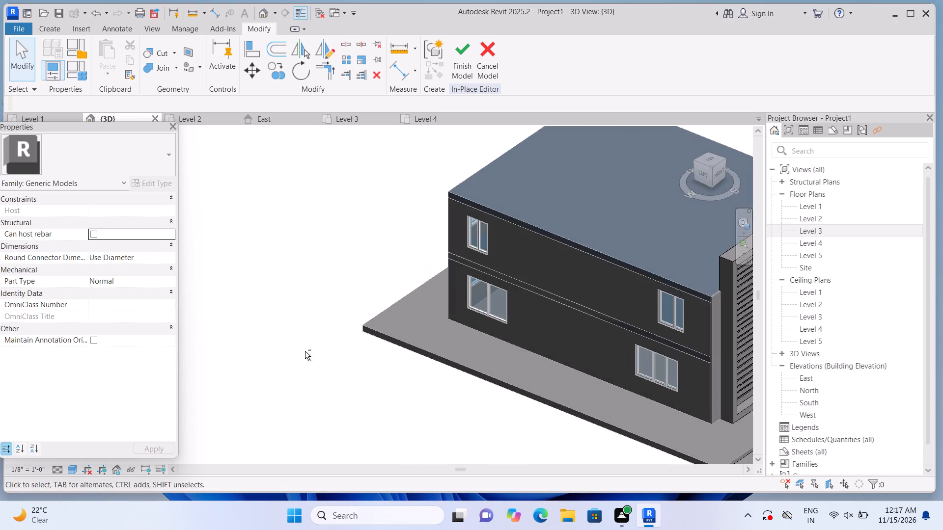
pyautogui.keyDown('shift'); pyautogui.moveTo(320, 322); pyautogui.dragTo(327, 313, button='middle'); pyautogui.keyUp('shift')
pyautogui.keyDown('shift'); pyautogui.moveTo(346, 311); pyautogui.dragTo(238, 294, button='middle'); pyautogui.keyUp('shift')
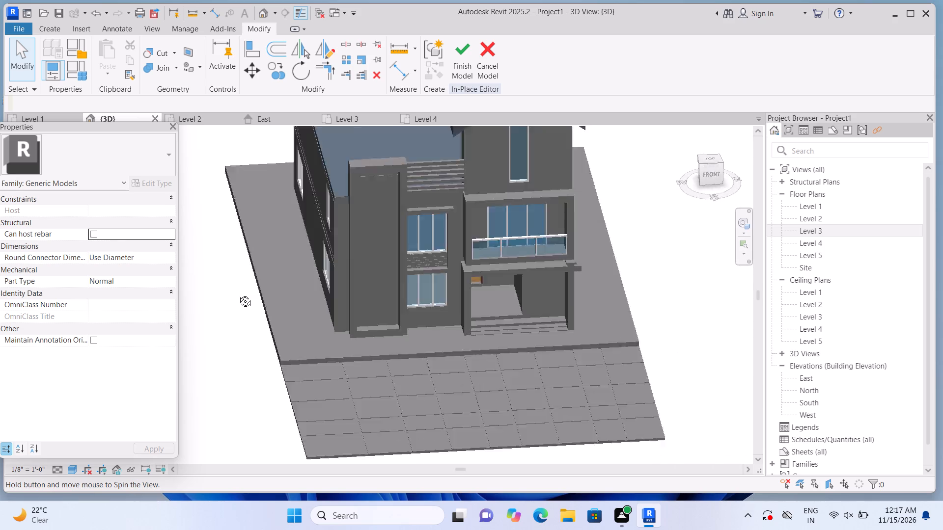
pyautogui.keyDown('shift'); pyautogui.moveTo(238, 294); pyautogui.dragTo(293, 317, button='middle'); pyautogui.keyUp('shift')
pyautogui.scroll(-1, 292, 331)
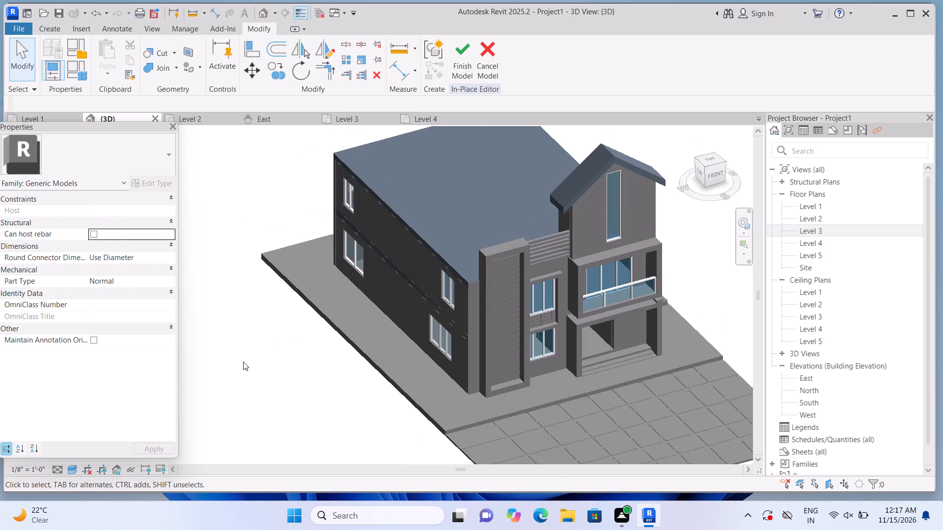
pyautogui.moveTo(243, 362); pyautogui.dragTo(264, 371, button='middle')
pyautogui.moveTo(272, 380); pyautogui.dragTo(148, 335, button='middle')
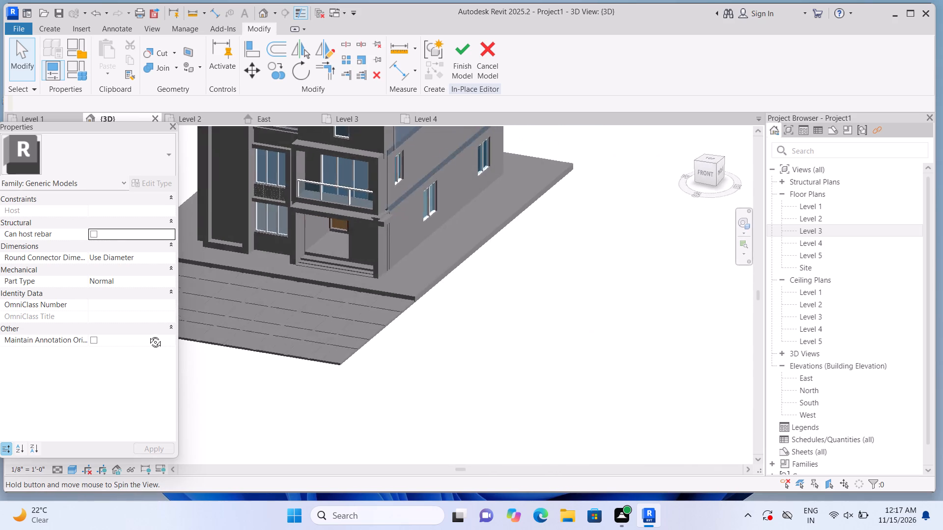
pyautogui.moveTo(148, 335); pyautogui.dragTo(140, 336, button='middle')
pyautogui.keyDown('shift'); pyautogui.moveTo(458, 303); pyautogui.dragTo(443, 306, button='middle'); pyautogui.keyUp('shift')
pyautogui.moveTo(443, 276); pyautogui.dragTo(558, 353, button='middle')
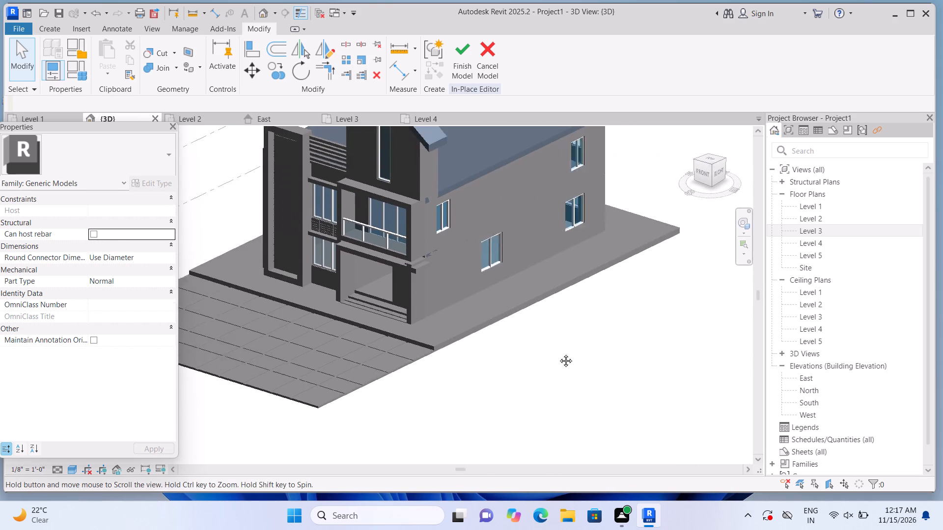
pyautogui.moveTo(558, 353); pyautogui.dragTo(569, 356, button='middle')
pyautogui.keyDown('shift'); pyautogui.moveTo(559, 347); pyautogui.dragTo(526, 361, button='middle'); pyautogui.keyUp('shift')
pyautogui.moveTo(558, 323); pyautogui.dragTo(623, 360, button='middle')
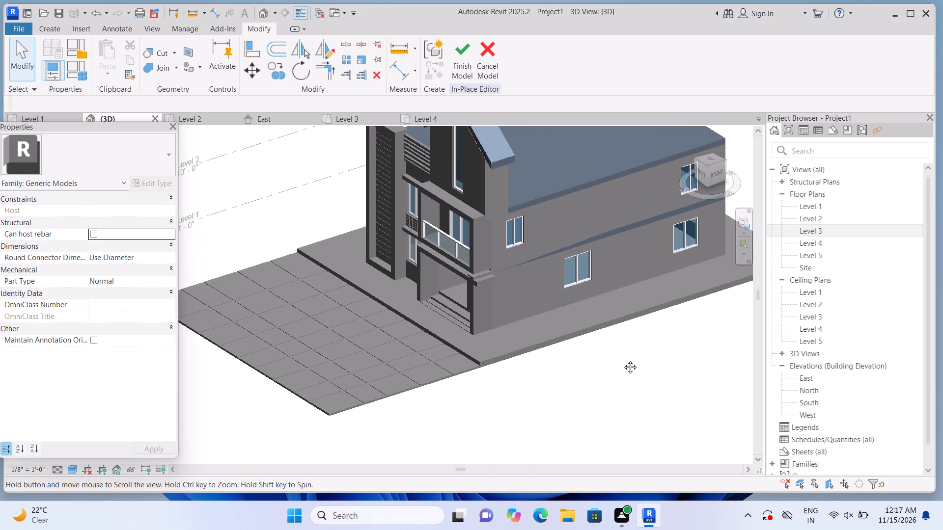
pyautogui.moveTo(623, 360); pyautogui.dragTo(627, 363, button='middle')
pyautogui.keyDown('shift'); pyautogui.moveTo(581, 374); pyautogui.dragTo(591, 374, button='middle'); pyautogui.keyUp('shift')
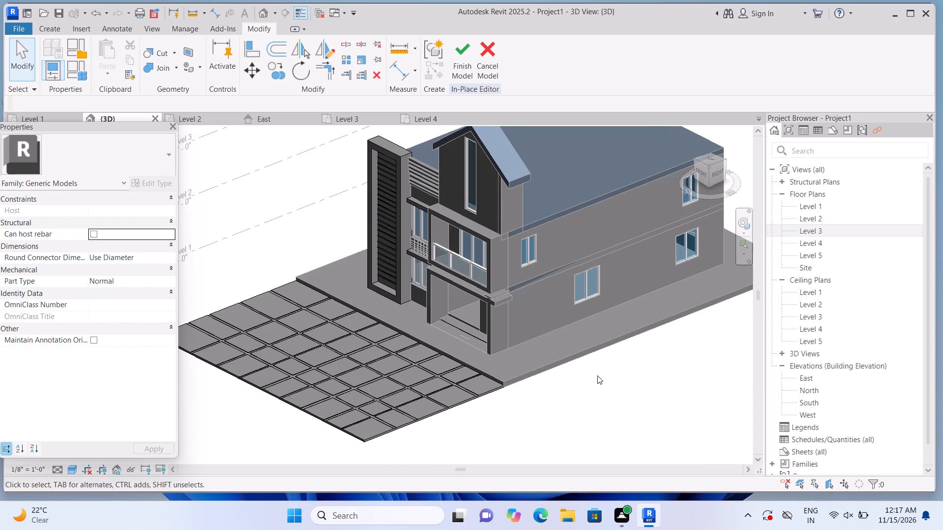
pyautogui.scroll(1, 600, 374)
pyautogui.moveTo(607, 378); pyautogui.dragTo(611, 381, button='middle')
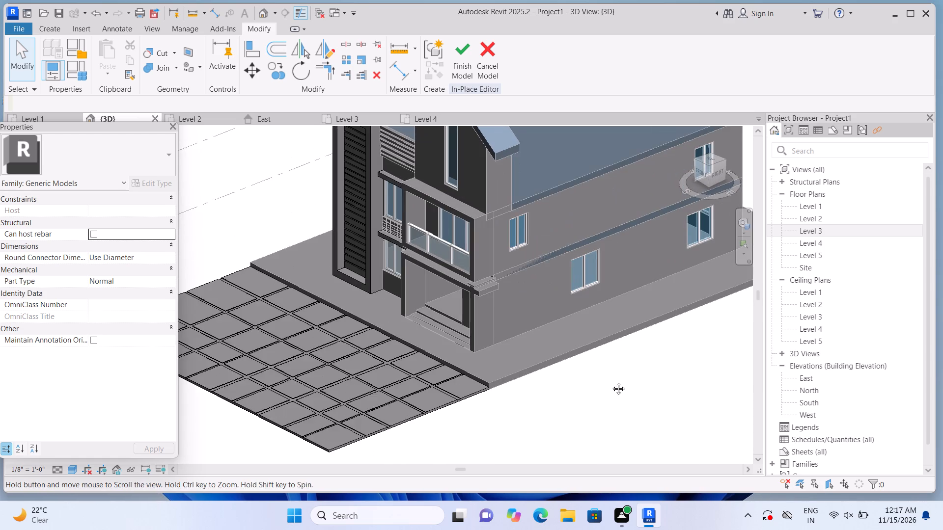
pyautogui.moveTo(611, 381); pyautogui.dragTo(637, 398, button='middle')
pyautogui.moveTo(630, 386); pyautogui.dragTo(627, 396, button='middle')
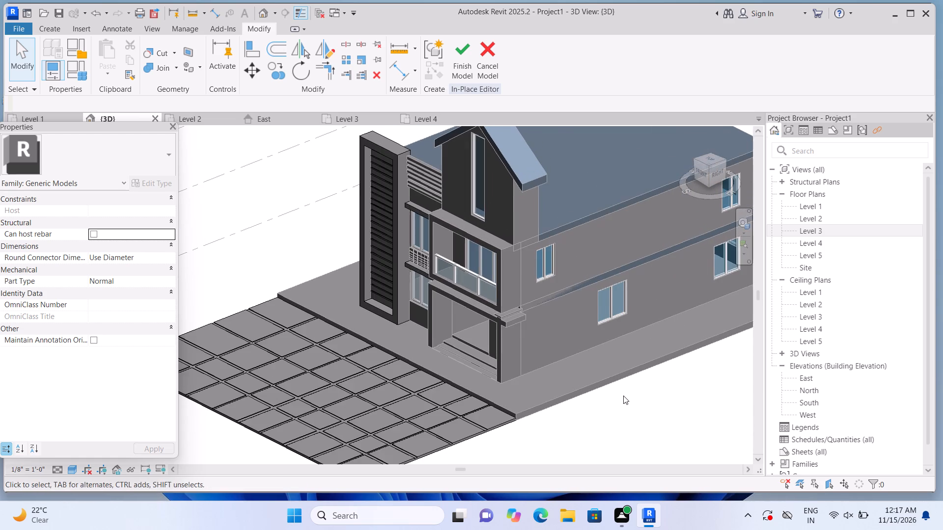
pyautogui.scroll(-1, 623, 396)
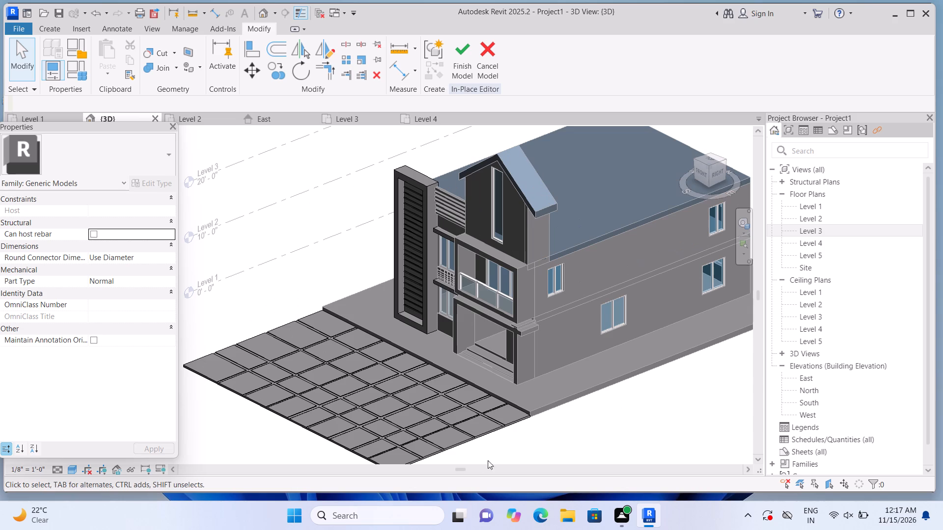
# Set the 3D view's visual style to Realistic.
pyautogui.click(74, 471)
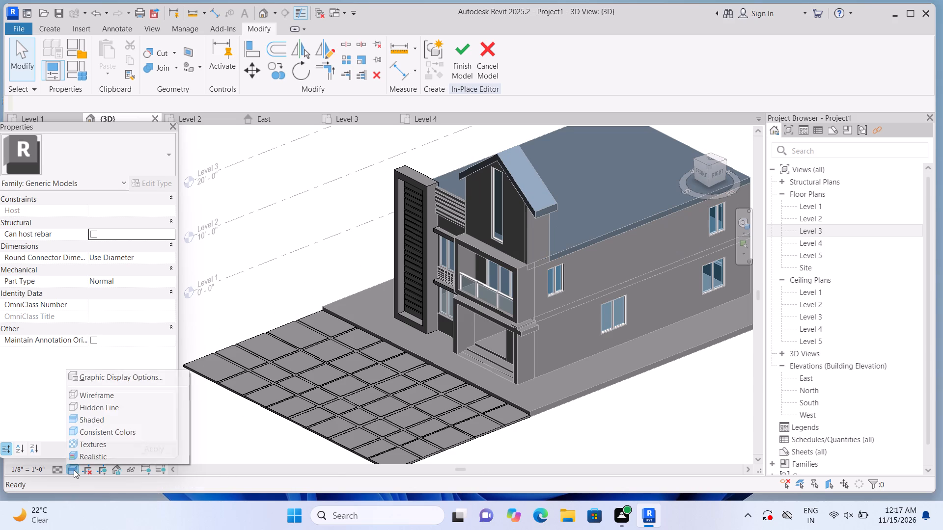
pyautogui.click(144, 454)
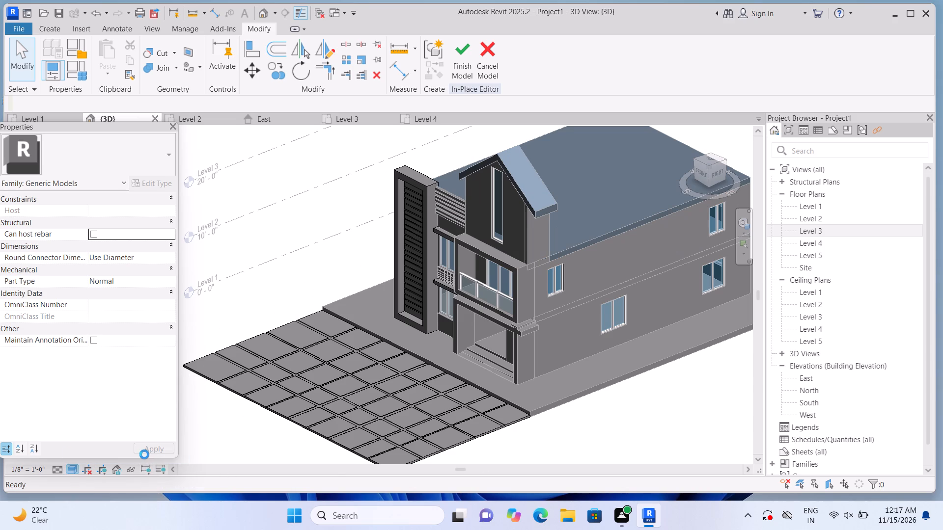
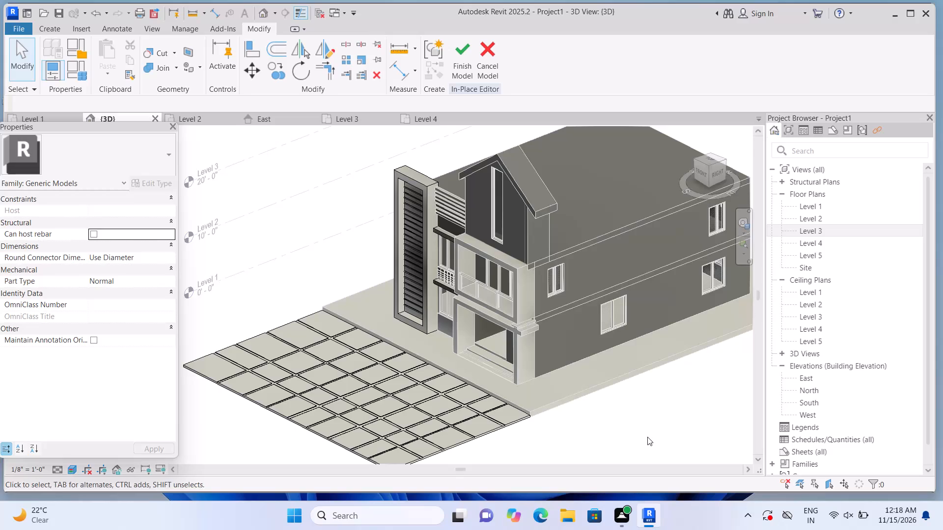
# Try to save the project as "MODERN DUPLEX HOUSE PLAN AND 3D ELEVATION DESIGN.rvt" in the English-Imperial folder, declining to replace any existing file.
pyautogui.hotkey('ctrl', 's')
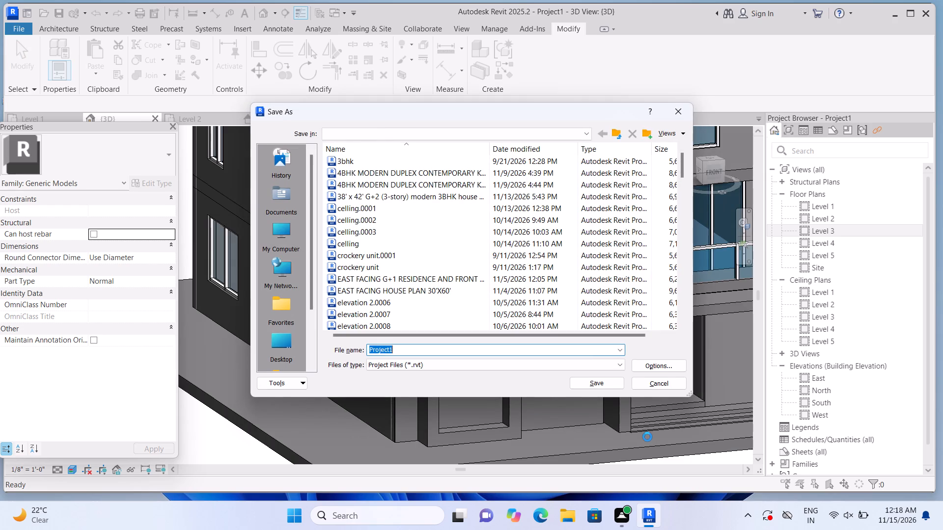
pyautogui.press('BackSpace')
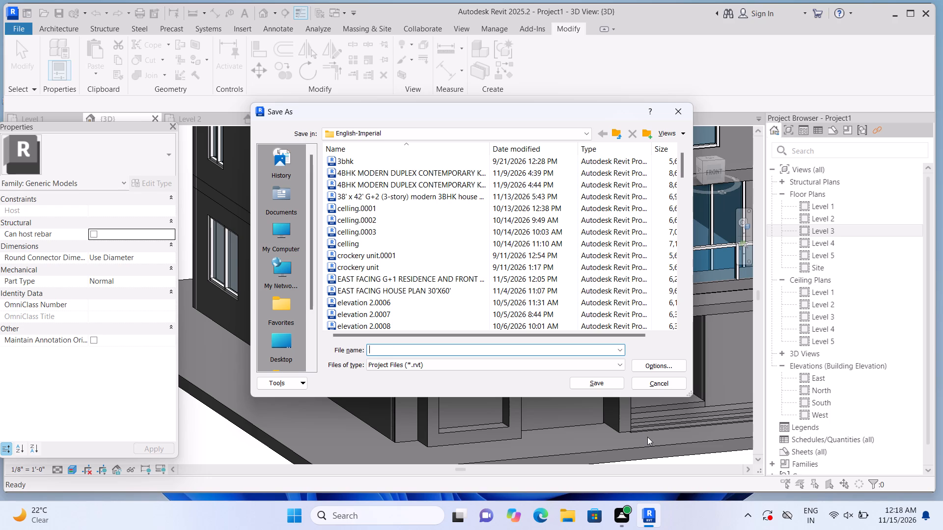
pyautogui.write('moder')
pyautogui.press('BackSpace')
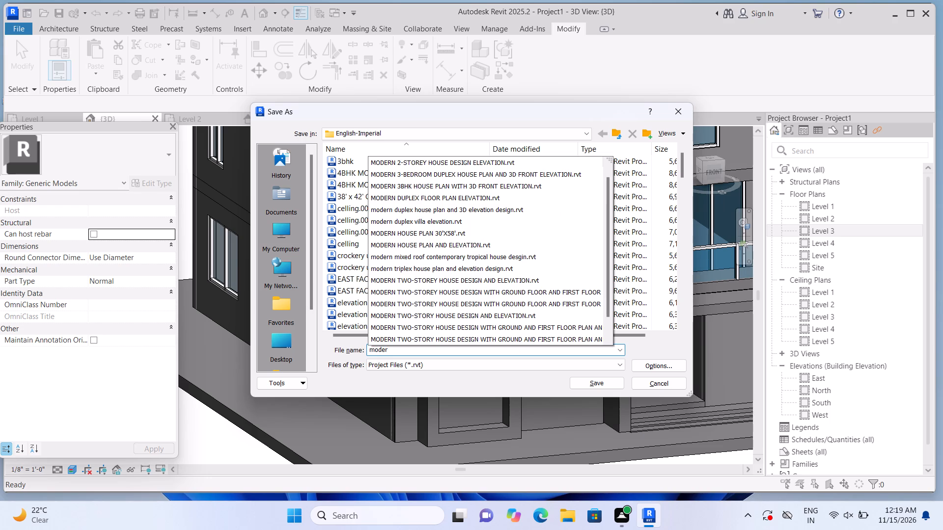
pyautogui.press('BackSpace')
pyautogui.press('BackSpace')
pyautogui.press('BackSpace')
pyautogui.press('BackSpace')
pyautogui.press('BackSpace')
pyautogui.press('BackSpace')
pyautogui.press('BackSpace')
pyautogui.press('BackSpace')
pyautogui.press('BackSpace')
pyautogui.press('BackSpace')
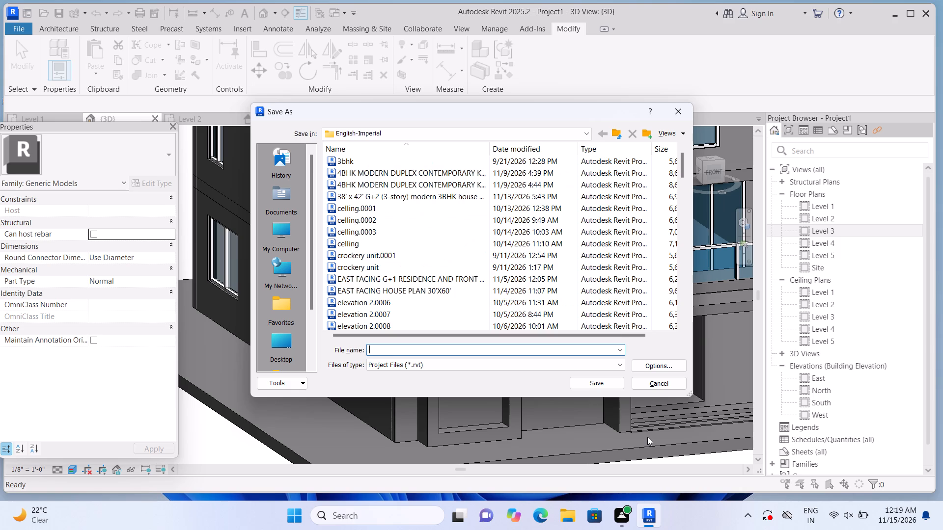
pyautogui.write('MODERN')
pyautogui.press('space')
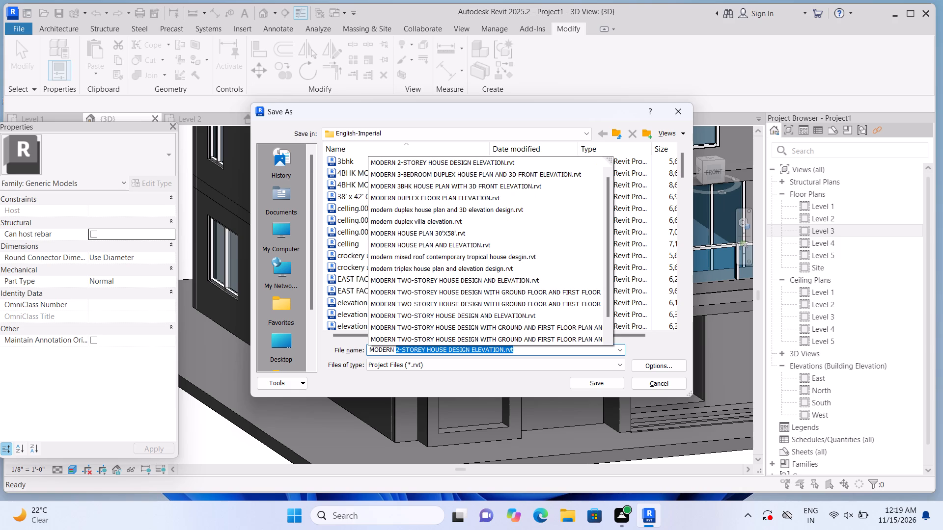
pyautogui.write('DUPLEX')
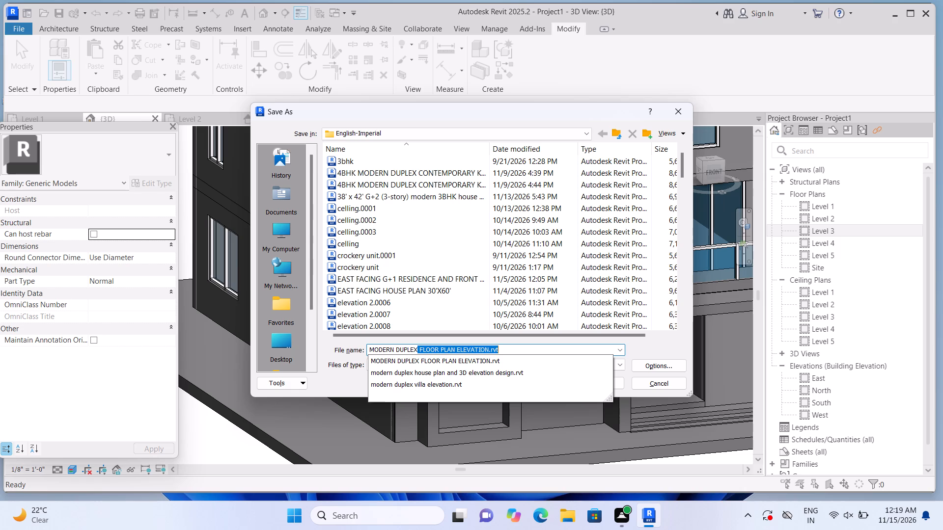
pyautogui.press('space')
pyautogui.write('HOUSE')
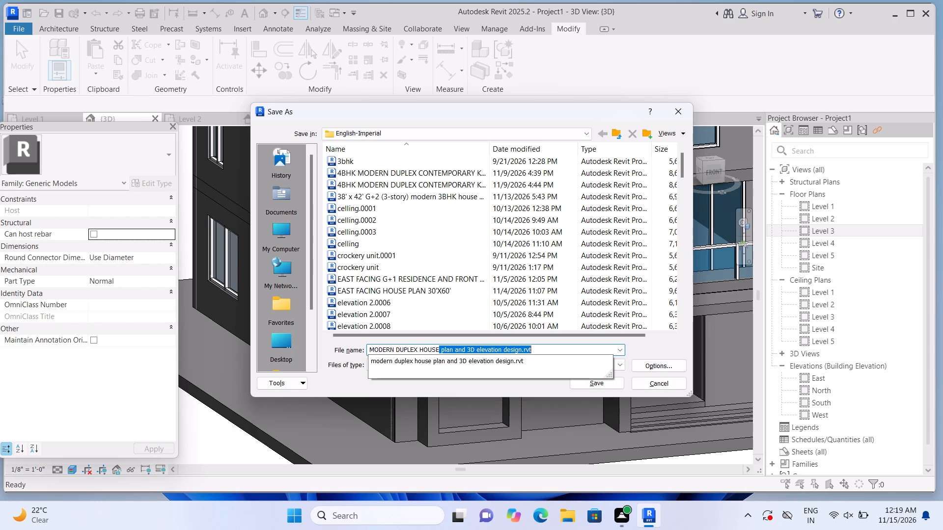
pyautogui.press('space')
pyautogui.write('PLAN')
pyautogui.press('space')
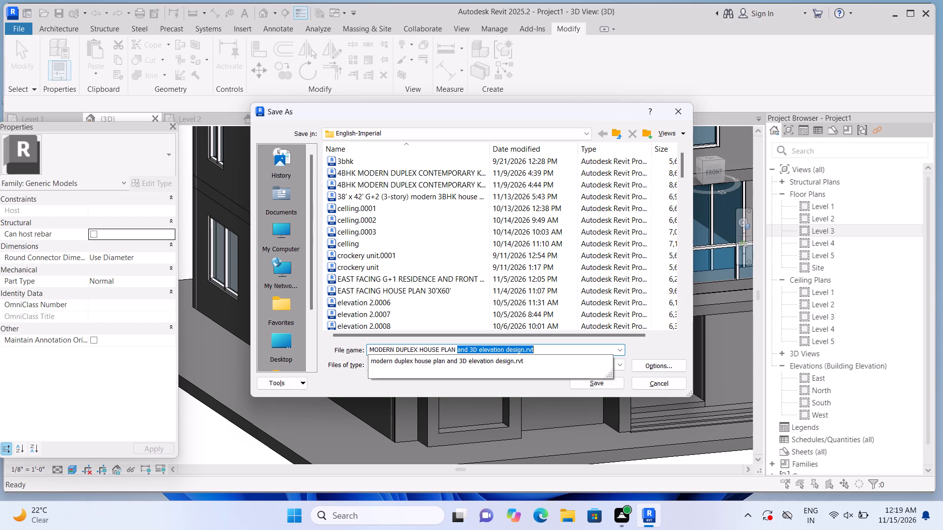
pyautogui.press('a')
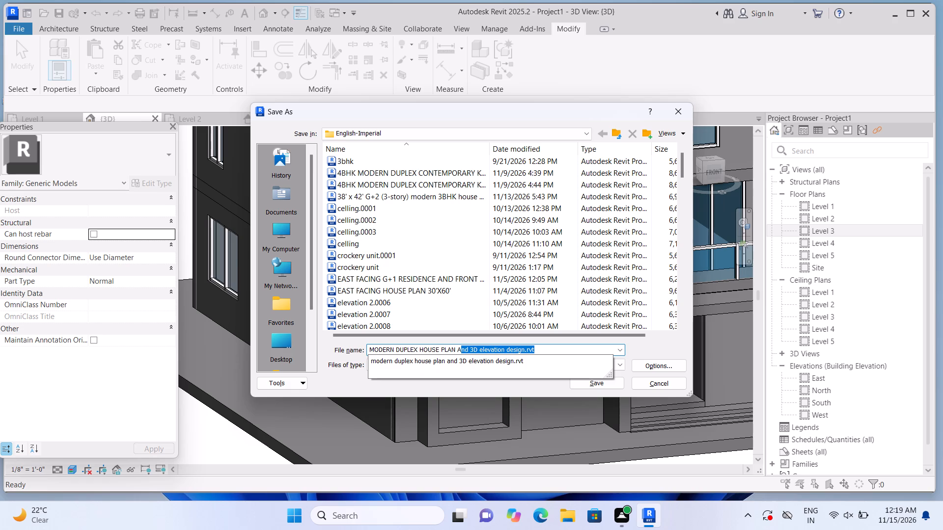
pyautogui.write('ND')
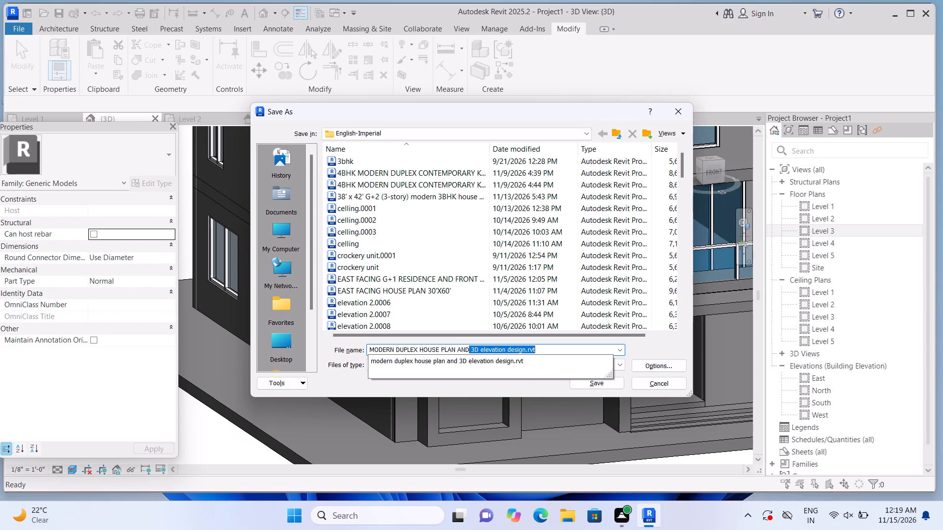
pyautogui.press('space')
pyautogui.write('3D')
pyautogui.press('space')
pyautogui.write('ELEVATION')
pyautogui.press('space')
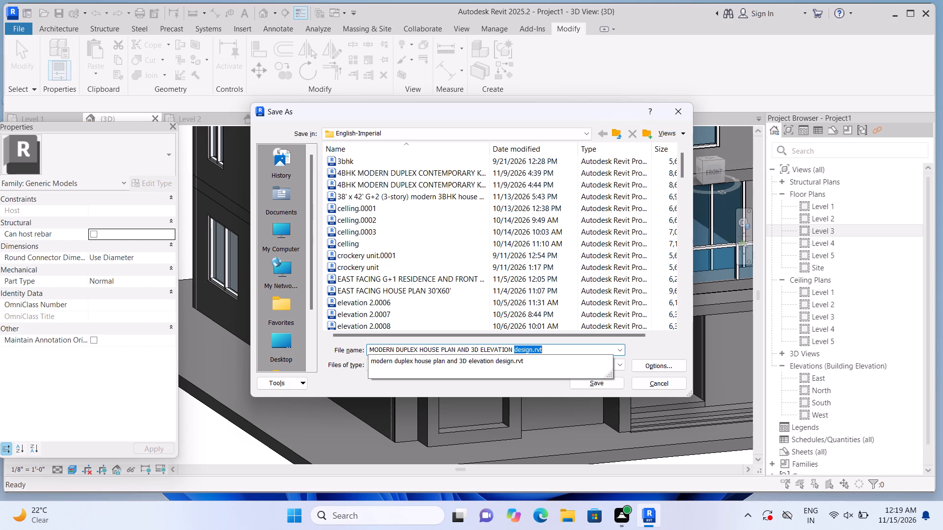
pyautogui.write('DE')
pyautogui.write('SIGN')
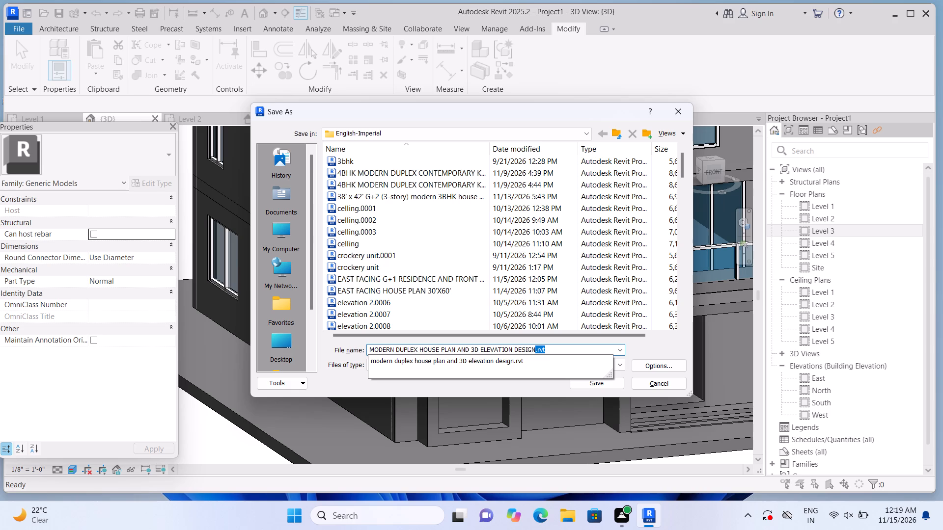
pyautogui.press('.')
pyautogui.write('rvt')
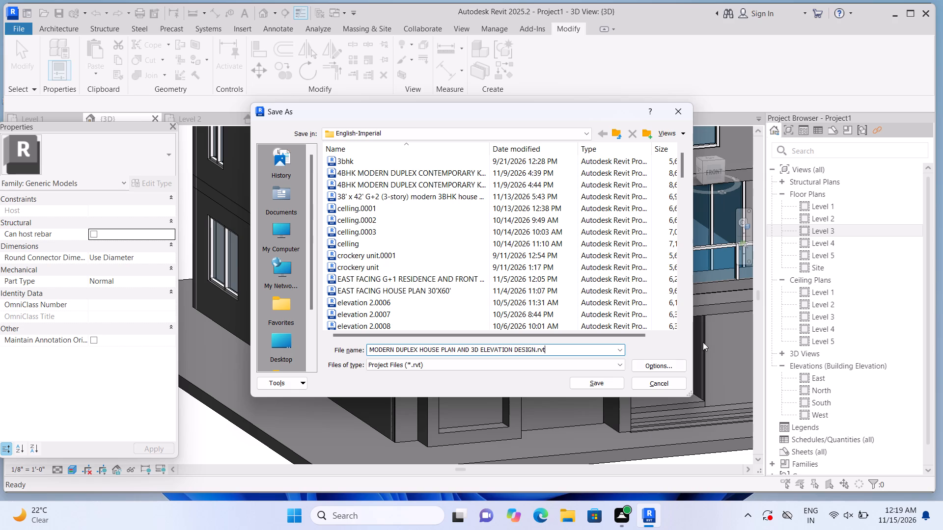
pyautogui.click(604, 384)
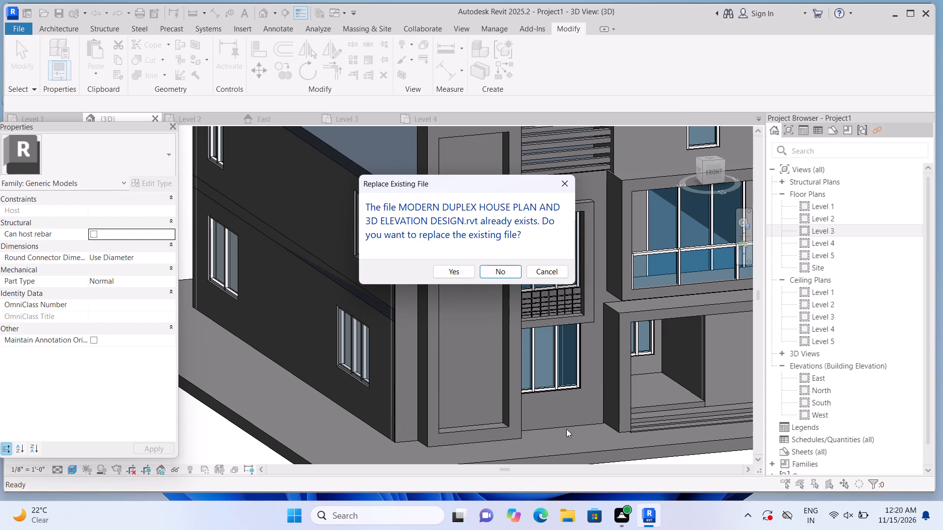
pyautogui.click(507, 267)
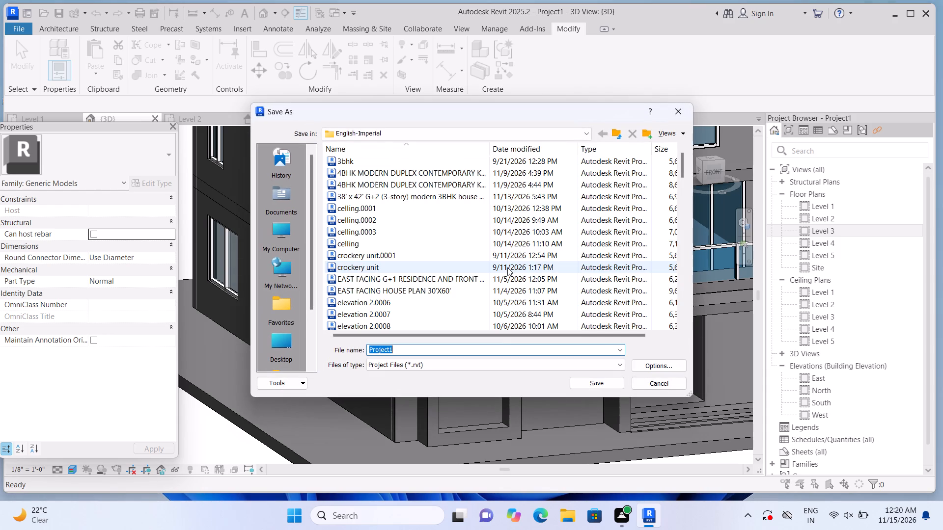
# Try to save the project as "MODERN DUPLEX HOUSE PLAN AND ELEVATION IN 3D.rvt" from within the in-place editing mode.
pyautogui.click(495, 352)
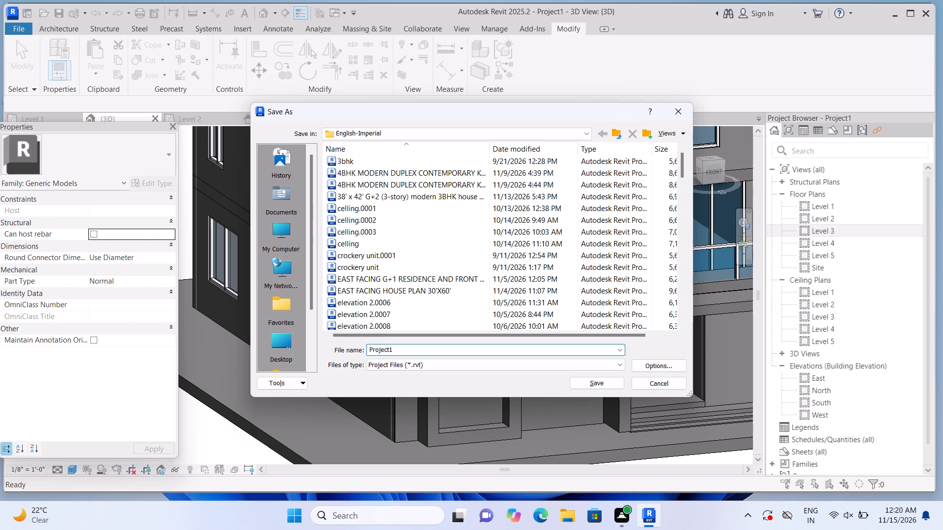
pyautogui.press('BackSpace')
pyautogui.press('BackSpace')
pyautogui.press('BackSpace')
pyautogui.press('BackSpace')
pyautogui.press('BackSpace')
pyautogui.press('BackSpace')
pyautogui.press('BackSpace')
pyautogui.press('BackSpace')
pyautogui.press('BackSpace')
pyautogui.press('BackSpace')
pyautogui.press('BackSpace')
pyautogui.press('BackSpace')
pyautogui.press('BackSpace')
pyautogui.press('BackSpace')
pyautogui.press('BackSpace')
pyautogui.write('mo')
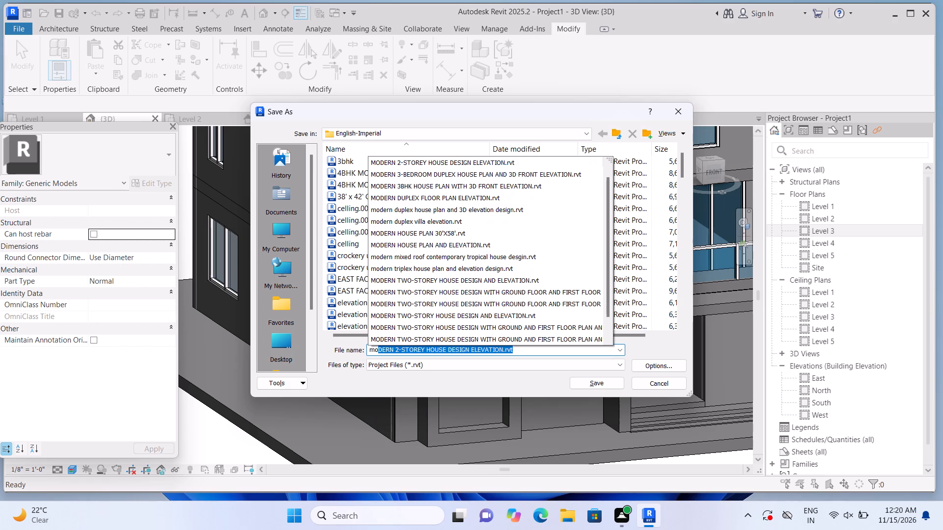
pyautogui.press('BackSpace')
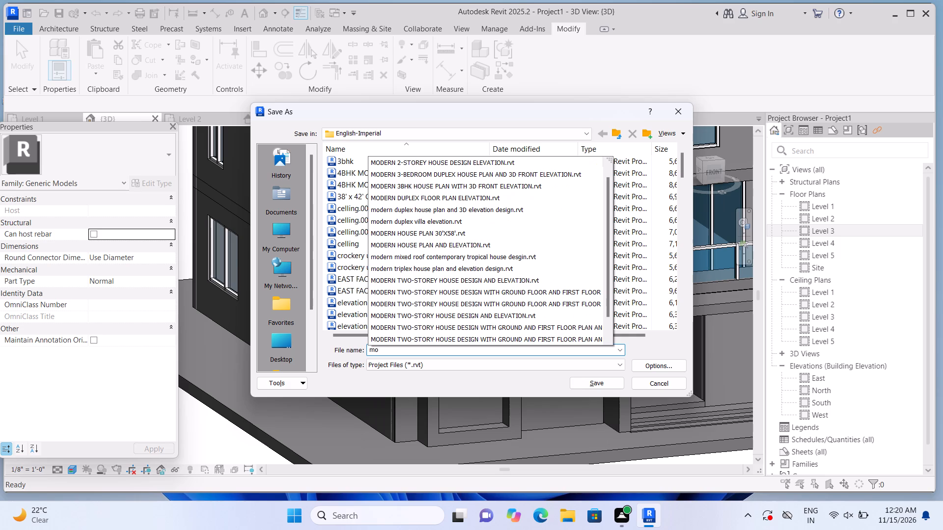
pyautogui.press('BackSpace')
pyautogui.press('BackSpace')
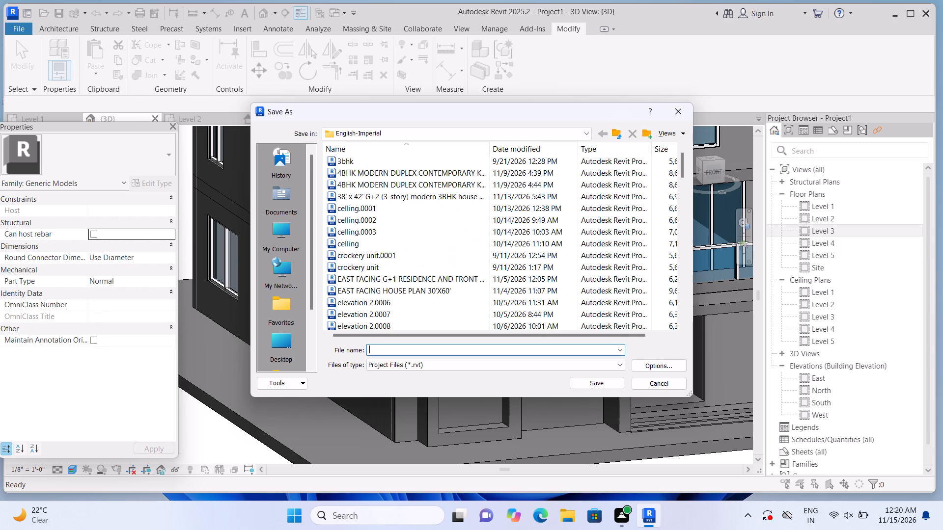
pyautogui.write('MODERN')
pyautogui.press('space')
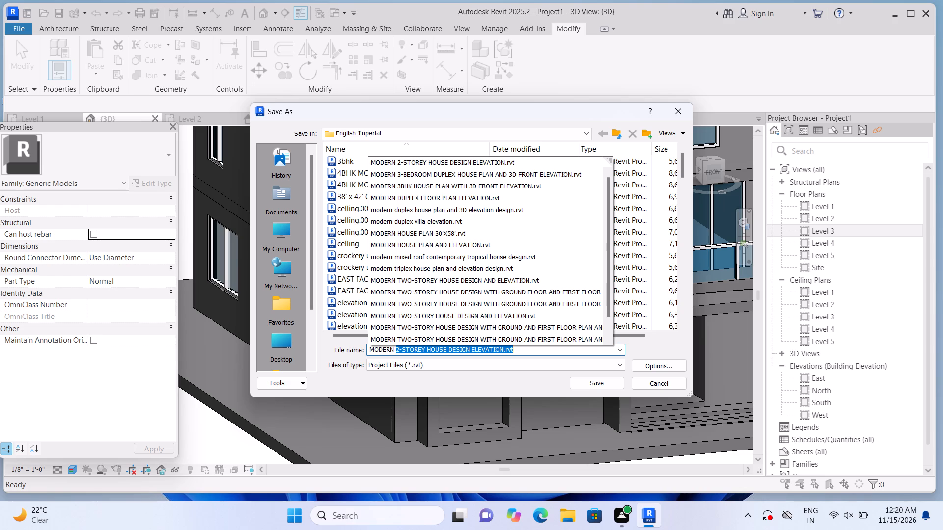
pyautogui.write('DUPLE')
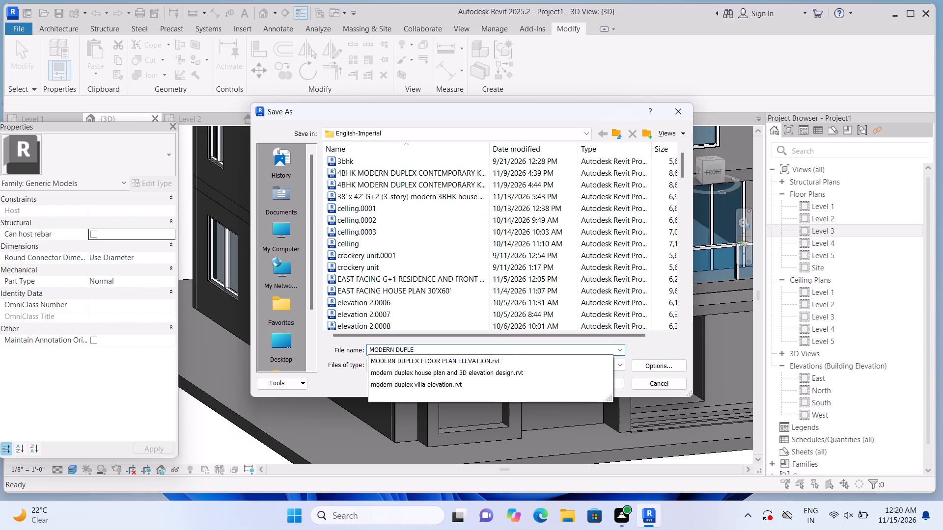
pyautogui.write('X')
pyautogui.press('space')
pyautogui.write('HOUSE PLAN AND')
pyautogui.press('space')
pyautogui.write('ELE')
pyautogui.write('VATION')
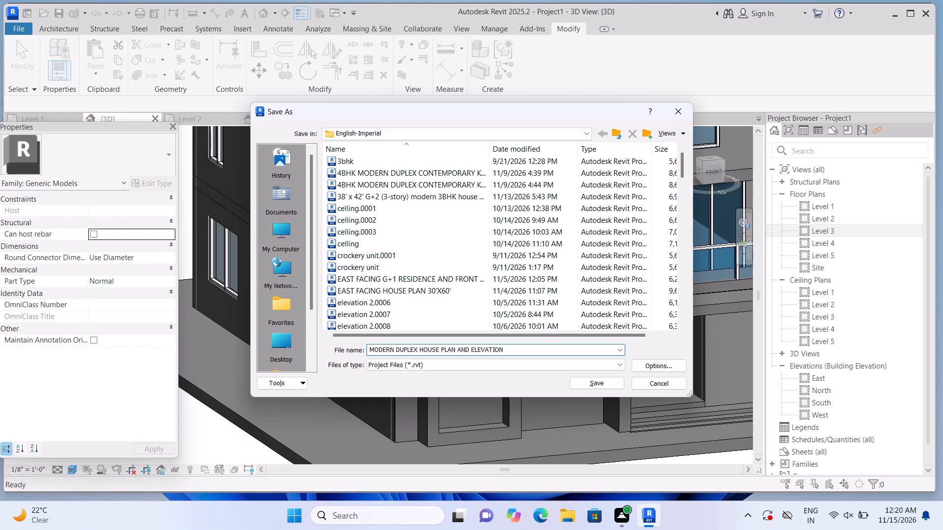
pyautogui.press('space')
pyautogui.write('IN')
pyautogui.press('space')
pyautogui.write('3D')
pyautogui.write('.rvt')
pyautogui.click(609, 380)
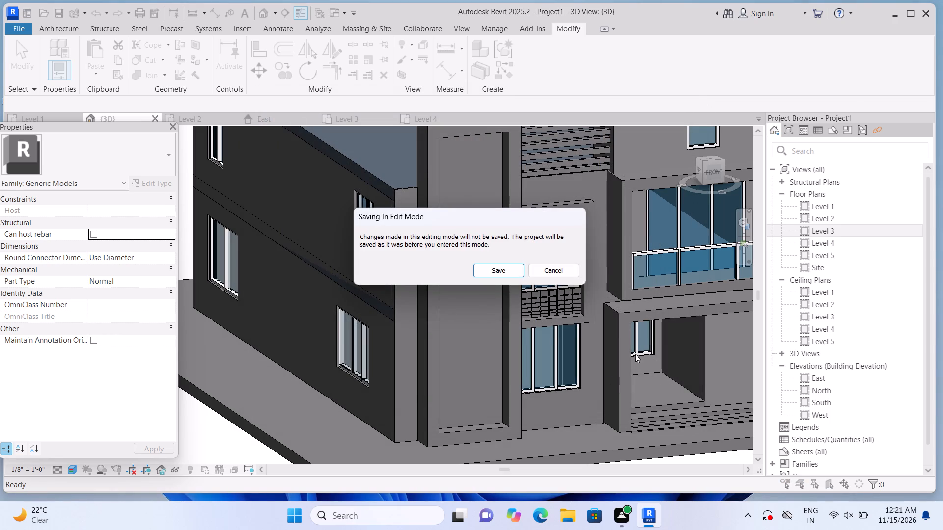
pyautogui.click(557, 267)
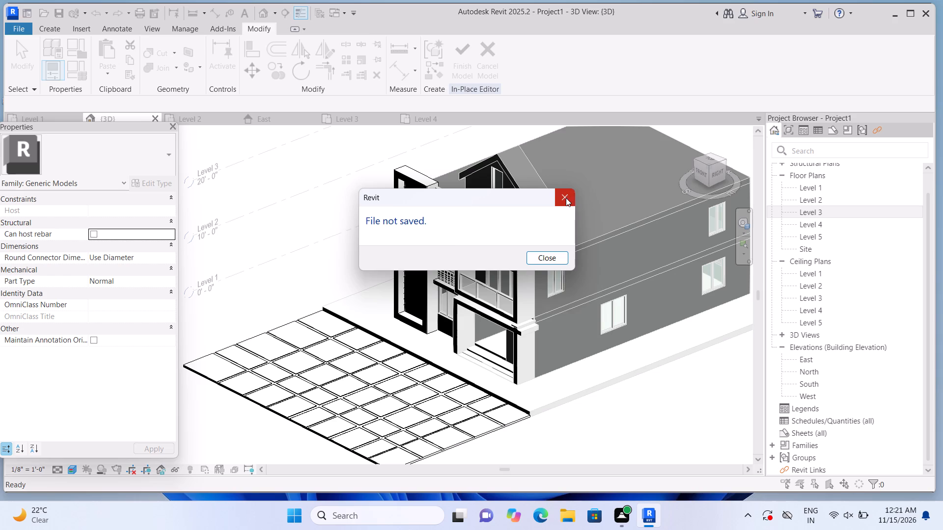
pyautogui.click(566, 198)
# Finish the in-place generic model containing the grooved front slab.
pyautogui.click(462, 68)
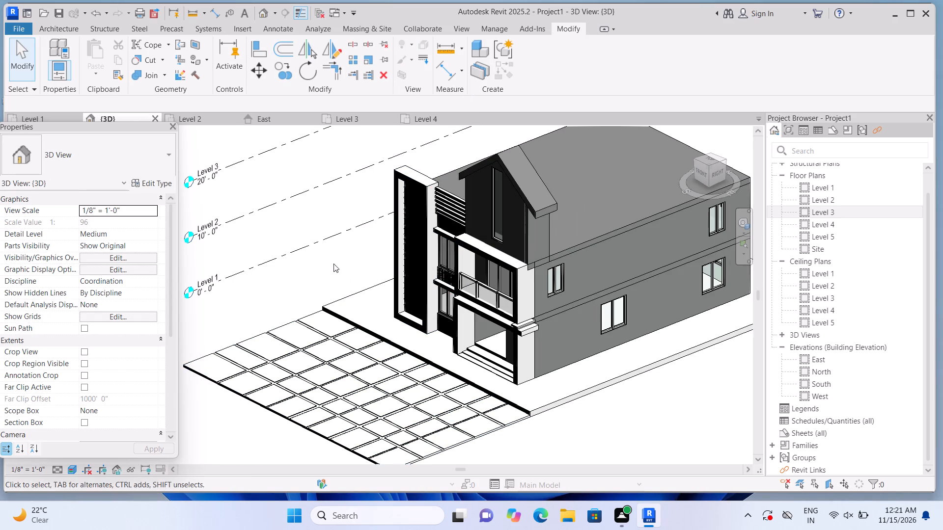
# Examine the completed house and its grooved front slab in 3D from the front and the left side.
pyautogui.scroll(1, 329, 241)
pyautogui.keyDown('shift'); pyautogui.moveTo(329, 241); pyautogui.dragTo(463, 275, button='middle'); pyautogui.keyUp('shift')
pyautogui.scroll(-6, 477, 285)
pyautogui.keyDown('shift'); pyautogui.moveTo(416, 387); pyautogui.dragTo(470, 406, button='middle'); pyautogui.keyUp('shift')
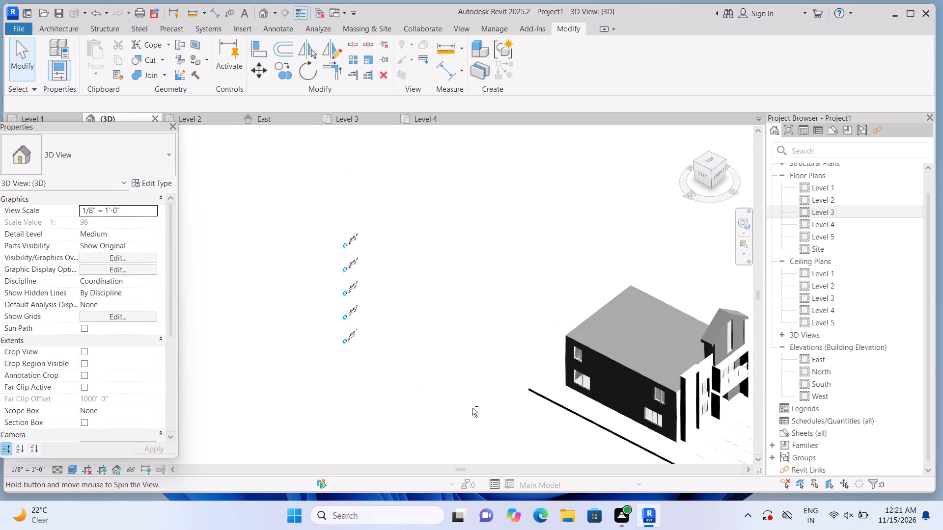
pyautogui.moveTo(489, 380); pyautogui.dragTo(311, 314, button='middle')
pyautogui.scroll(1, 311, 314)
pyautogui.scroll(2, 386, 366)
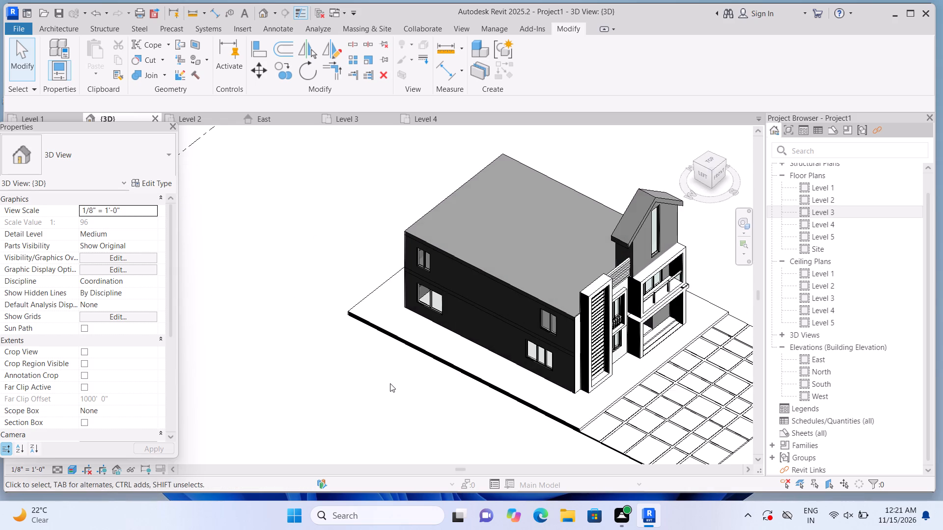
pyautogui.keyDown('shift'); pyautogui.moveTo(390, 381); pyautogui.dragTo(372, 380, button='middle'); pyautogui.keyUp('shift')
pyautogui.moveTo(367, 371); pyautogui.dragTo(258, 326, button='middle')
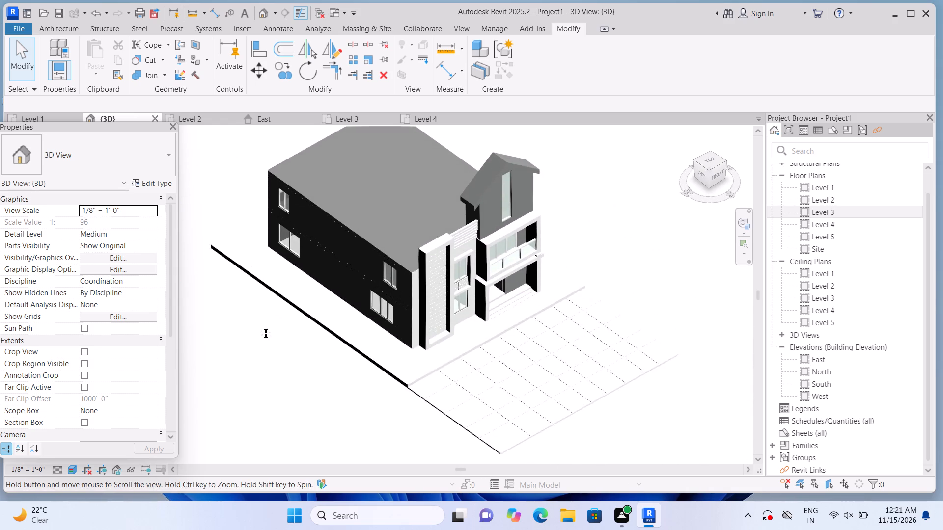
pyautogui.moveTo(258, 326); pyautogui.dragTo(256, 323, button='middle')
pyautogui.scroll(1, 256, 323)
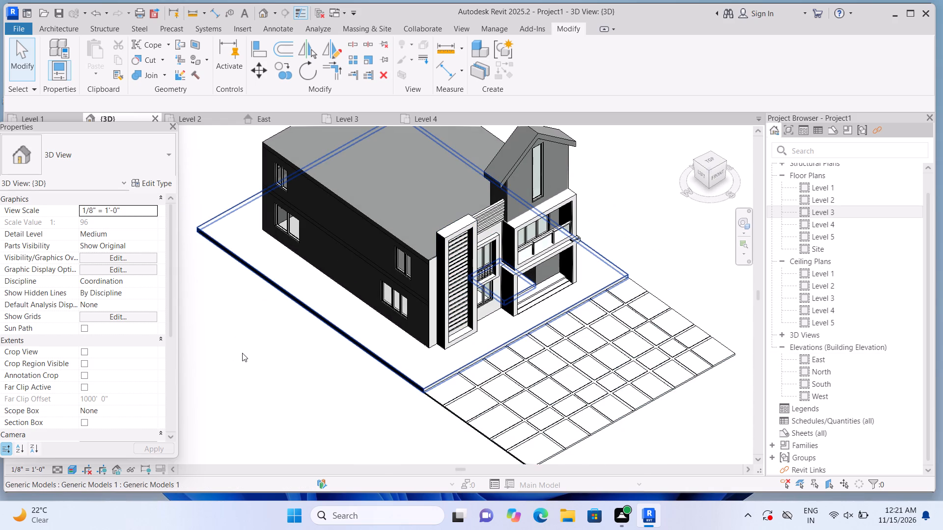
# Save the project as "MODERN DUPLEX HOUSE PLAN AND ELEVATION IN 3D.rvt" in the English-Imperial folder.
pyautogui.hotkey('ctrl', 's')
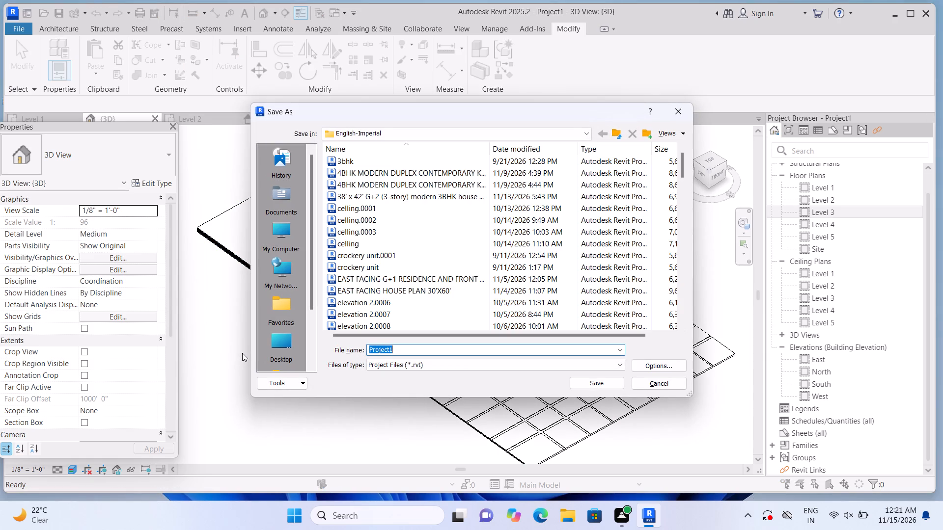
pyautogui.press('BackSpace')
pyautogui.press('m')
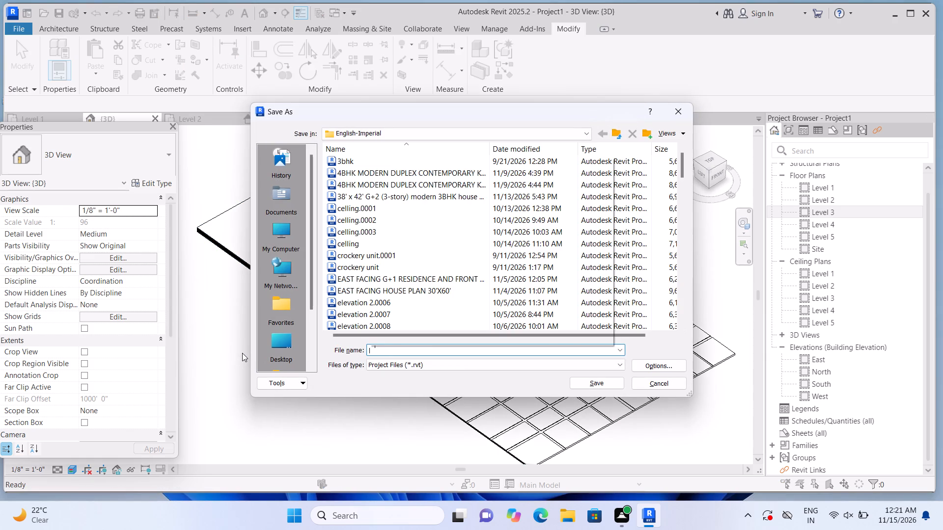
pyautogui.press('BackSpace')
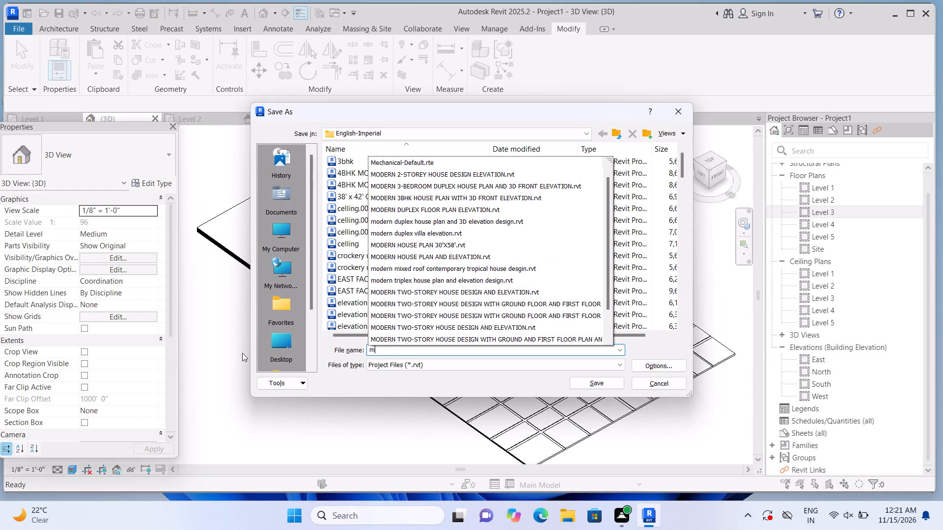
pyautogui.press('BackSpace')
pyautogui.write('MODER')
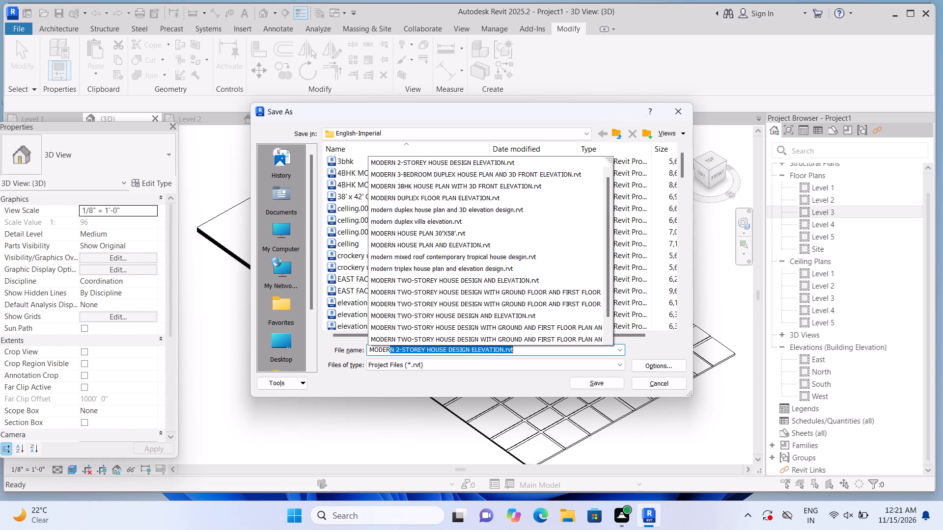
pyautogui.write('RN')
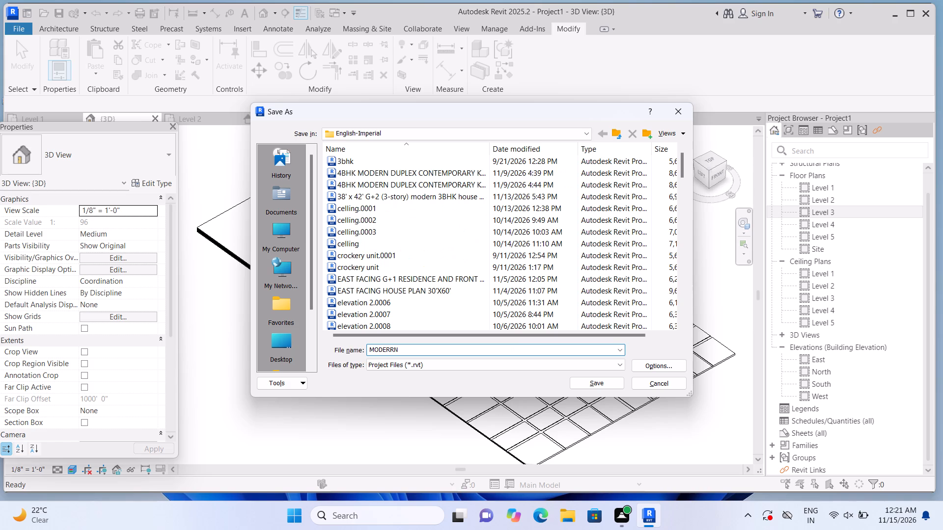
pyautogui.press('BackSpace')
pyautogui.press('BackSpace')
pyautogui.write('N')
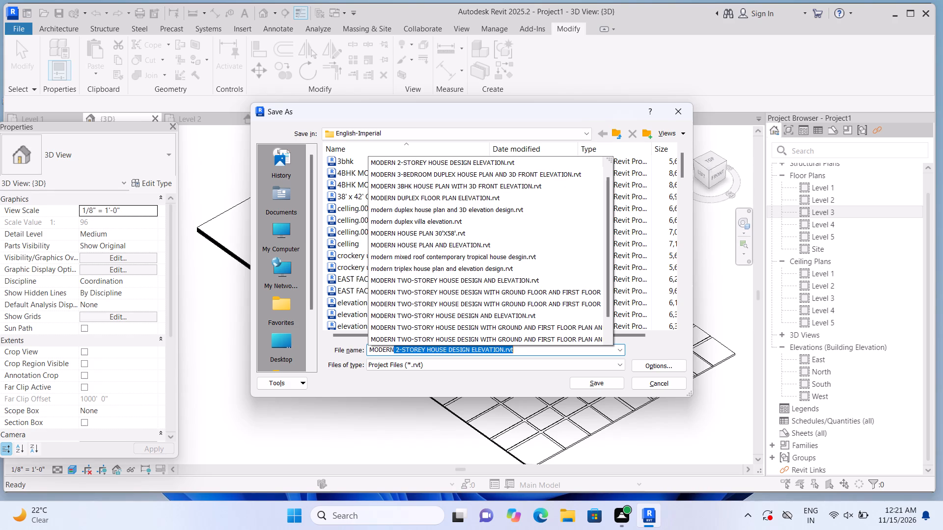
pyautogui.press('space')
pyautogui.write('DUPLEX')
pyautogui.press('space')
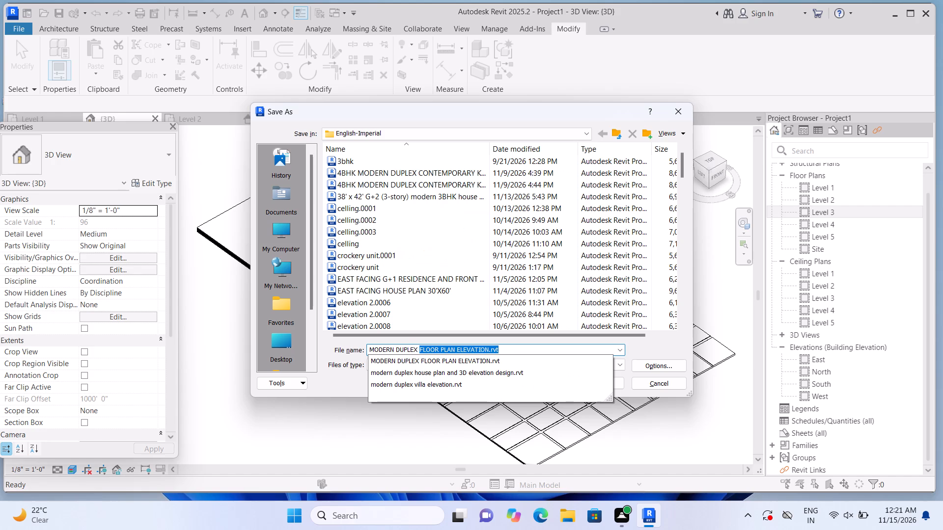
pyautogui.write('HOUSE PLAN AND')
pyautogui.press('space')
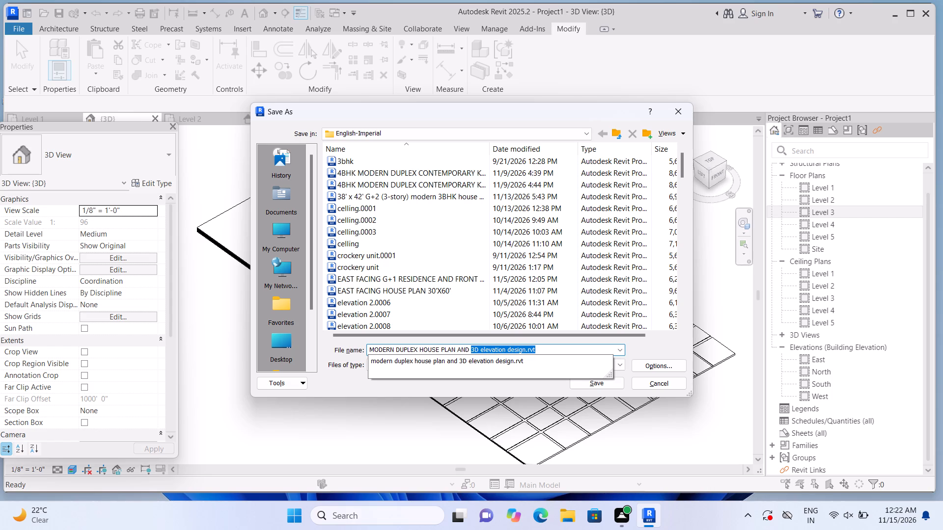
pyautogui.write('ELEVATION')
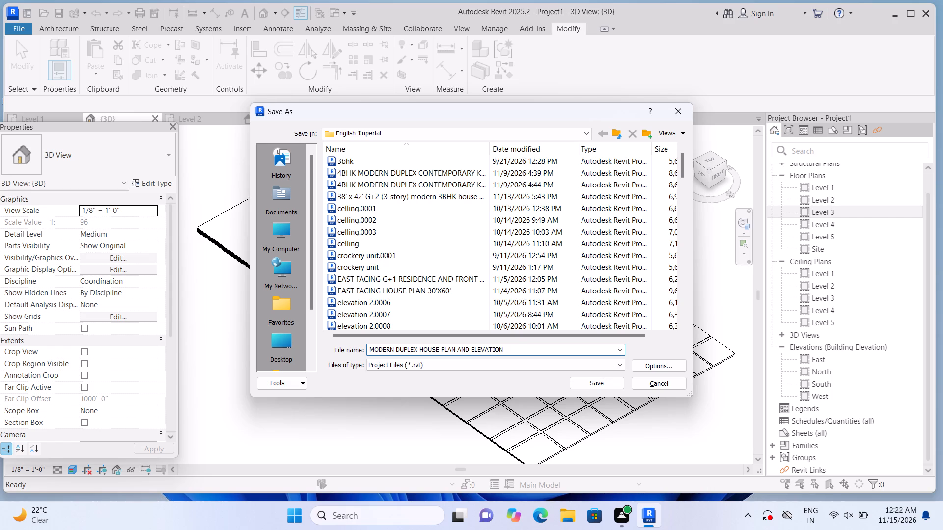
pyautogui.press('space')
pyautogui.write('IN')
pyautogui.press('space')
pyautogui.write('3D')
pyautogui.write('.rvt')
pyautogui.click(580, 382)
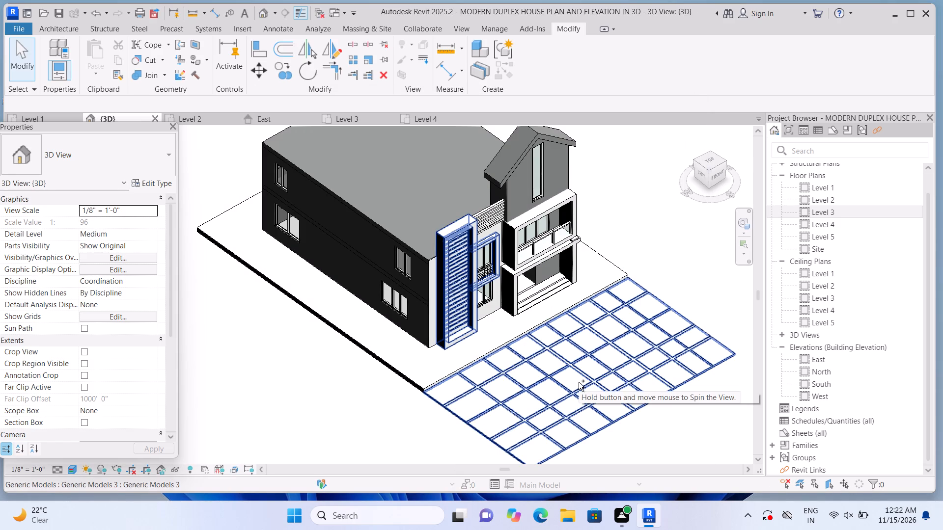
# Print the current 3D view with Microsoft Print to PDF, saving it in Documents as "MODERN DUPLEX HOUSE PLAN AND ELEVATION IN 3D".
pyautogui.hotkey('ctrl', 'p')
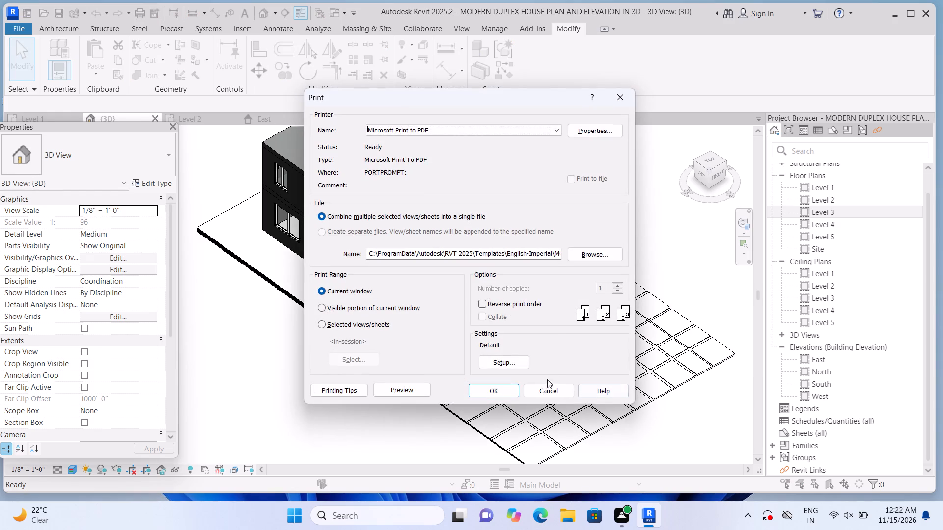
pyautogui.click(495, 393)
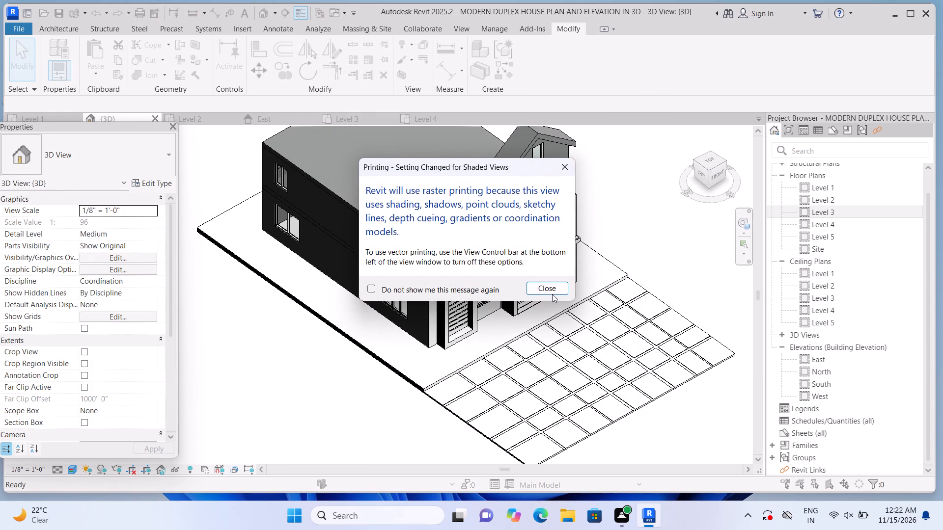
pyautogui.click(552, 288)
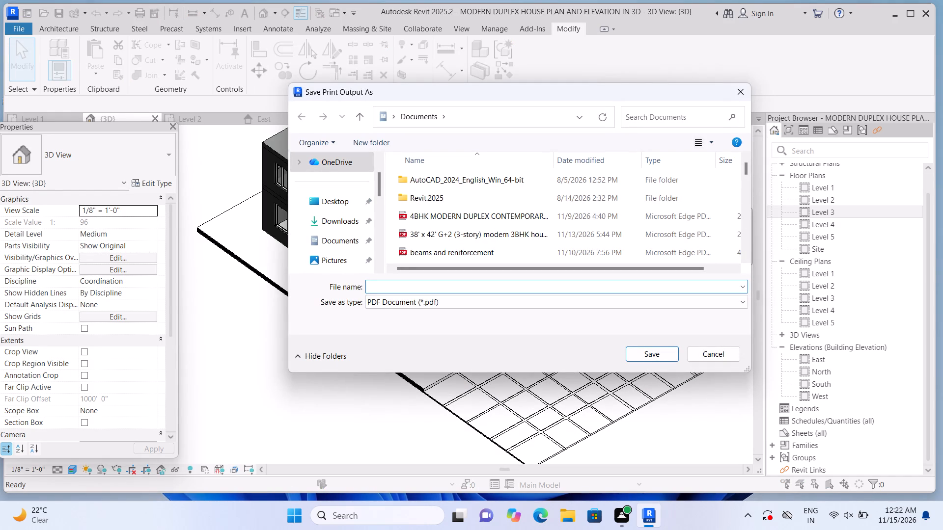
pyautogui.write('MODER')
pyautogui.write('N')
pyautogui.press('space')
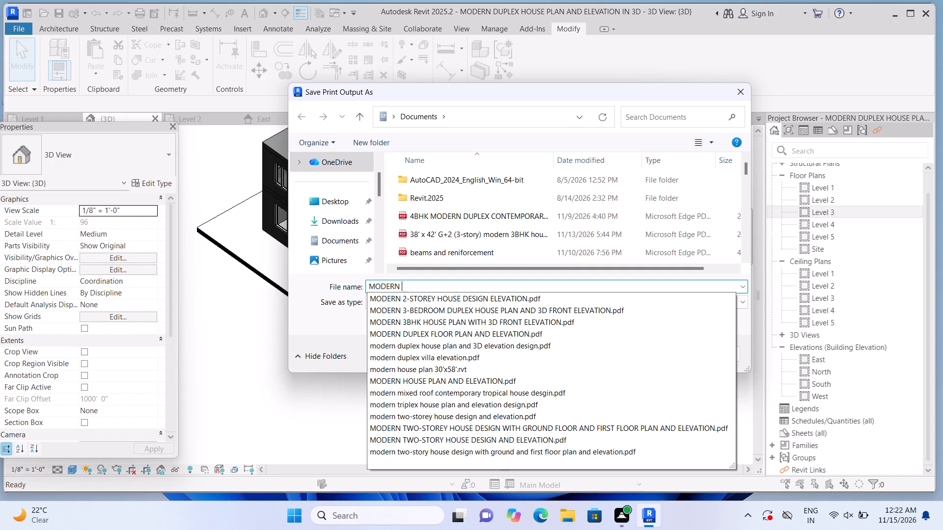
pyautogui.write('DUPLEX')
pyautogui.press('space')
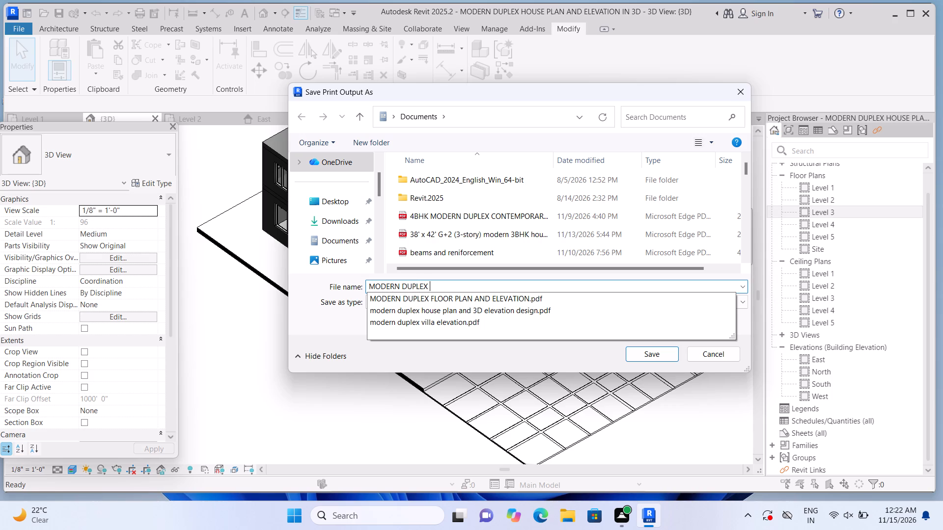
pyautogui.write('HOUSE')
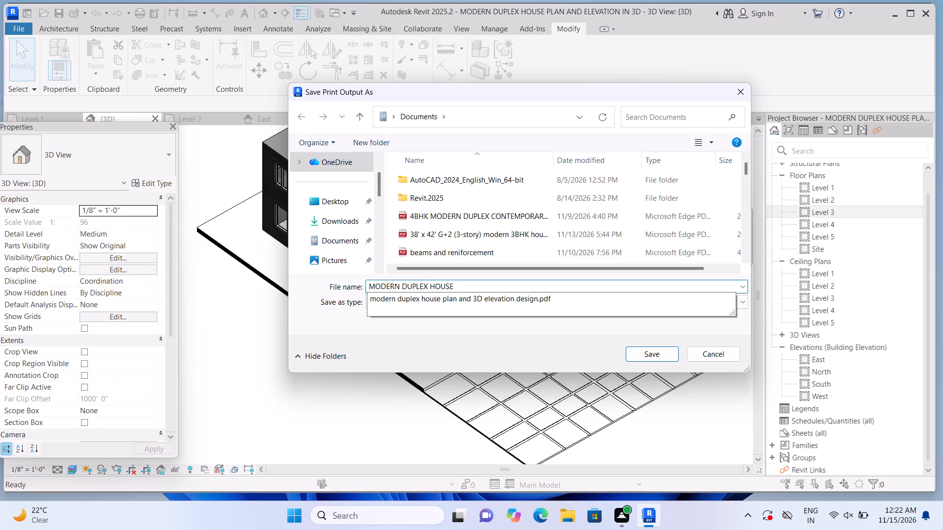
pyautogui.press('space')
pyautogui.write('PLAN')
pyautogui.press('space')
pyautogui.write('AND')
pyautogui.press('space')
pyautogui.write('ELEVATION')
pyautogui.press('space')
pyautogui.write('IN')
pyautogui.press('space')
pyautogui.write('3D')
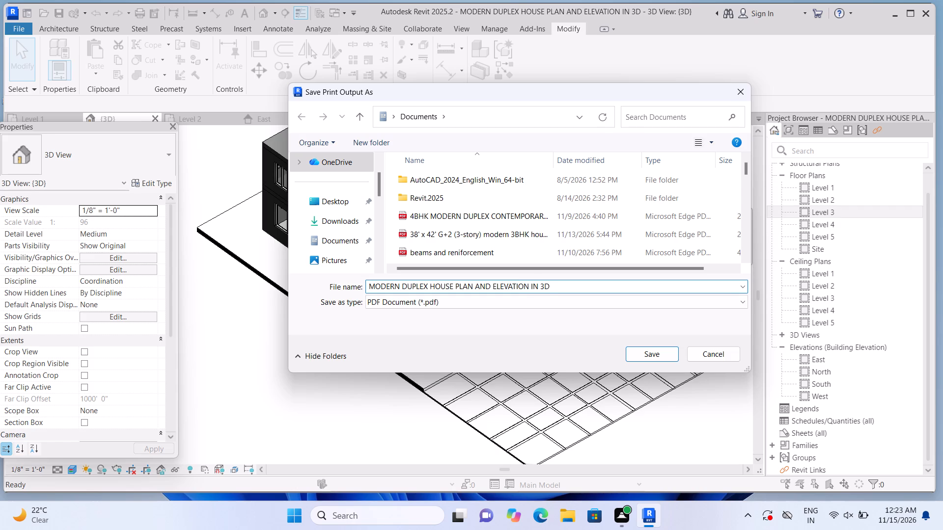
pyautogui.click(647, 349)
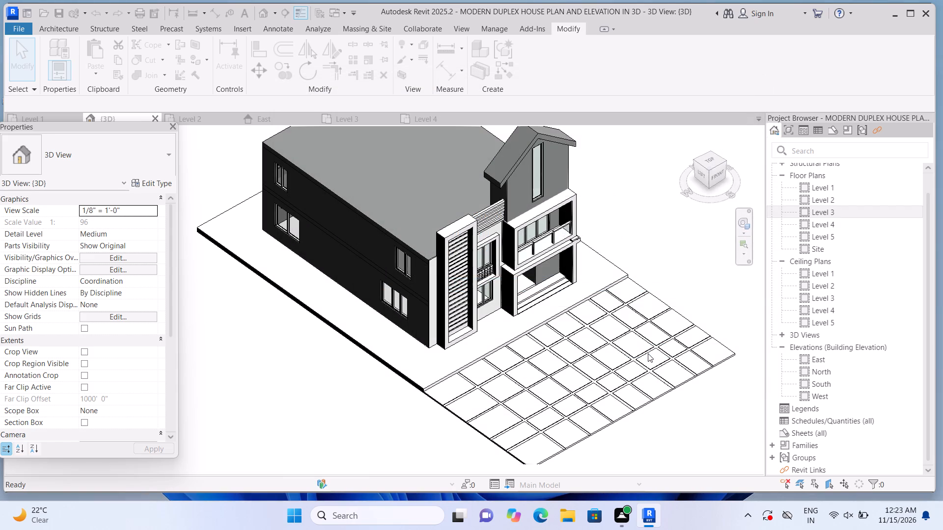